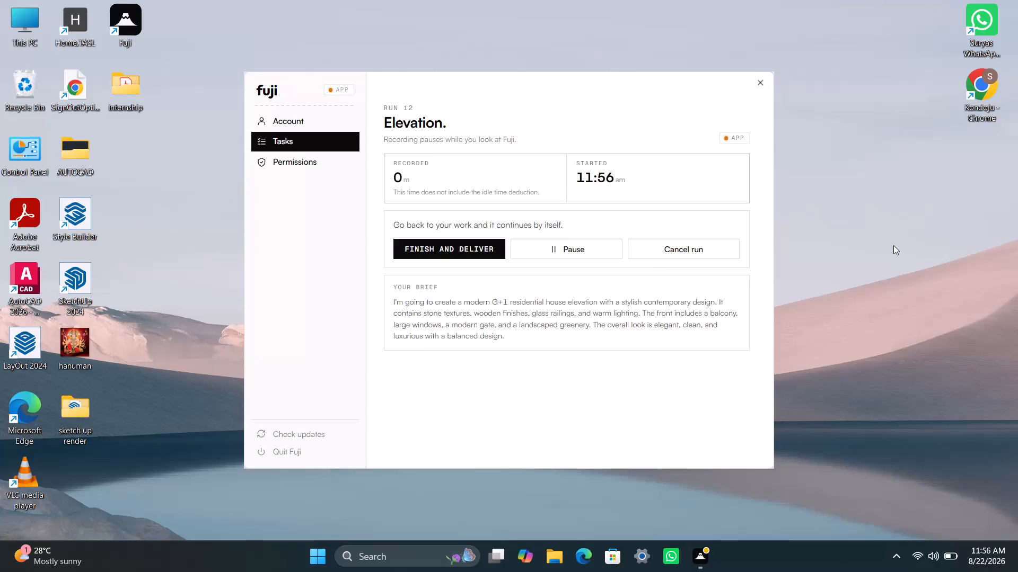
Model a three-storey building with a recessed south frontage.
Launch SketchUp 2024 from the desktop to start the house elevation work.
{"action": "left_click", "coordinate": [806, 297]}
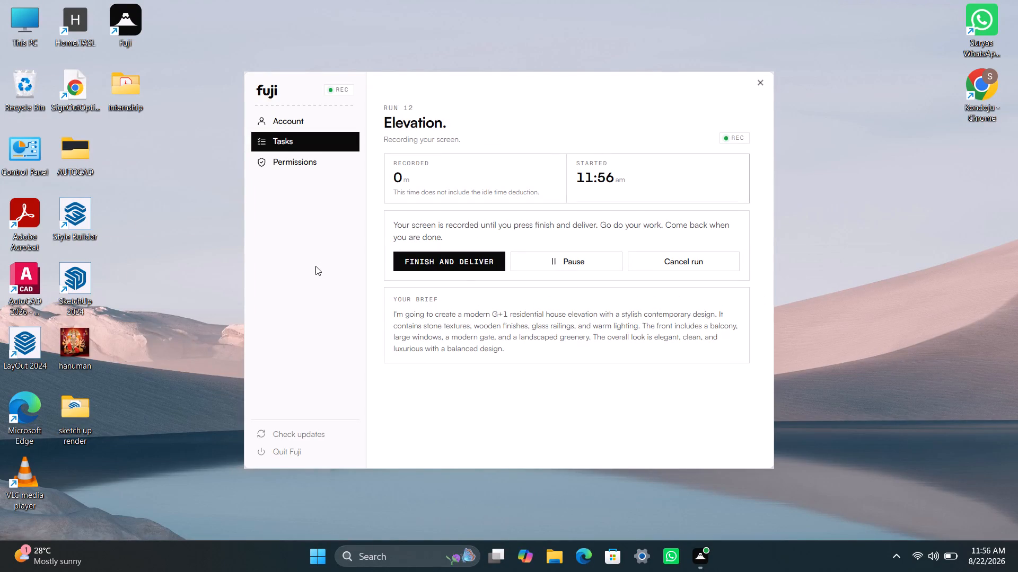
{"action": "double_click", "coordinate": [69, 273]}
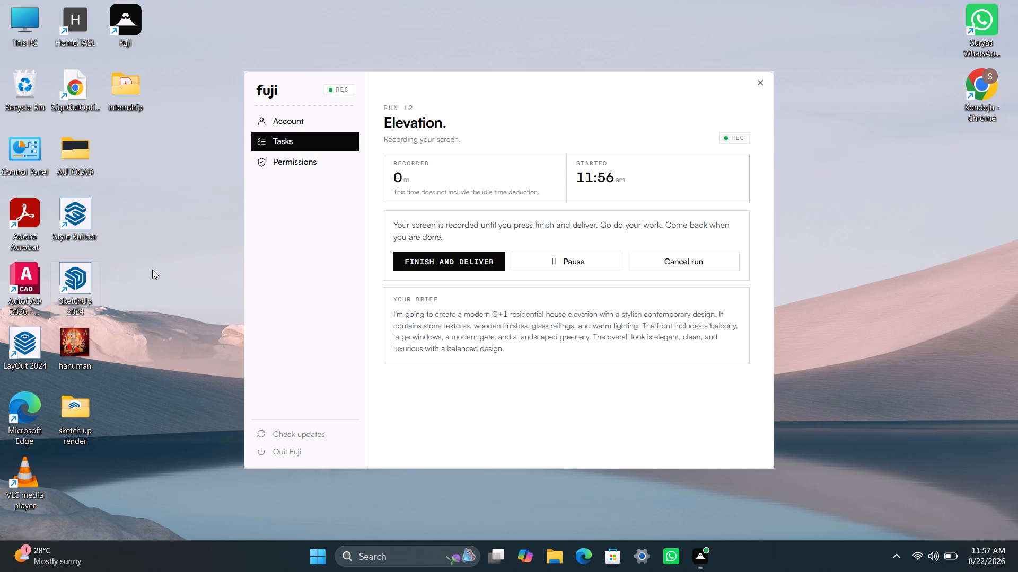
{"action": "double_click", "coordinate": [76, 278]}
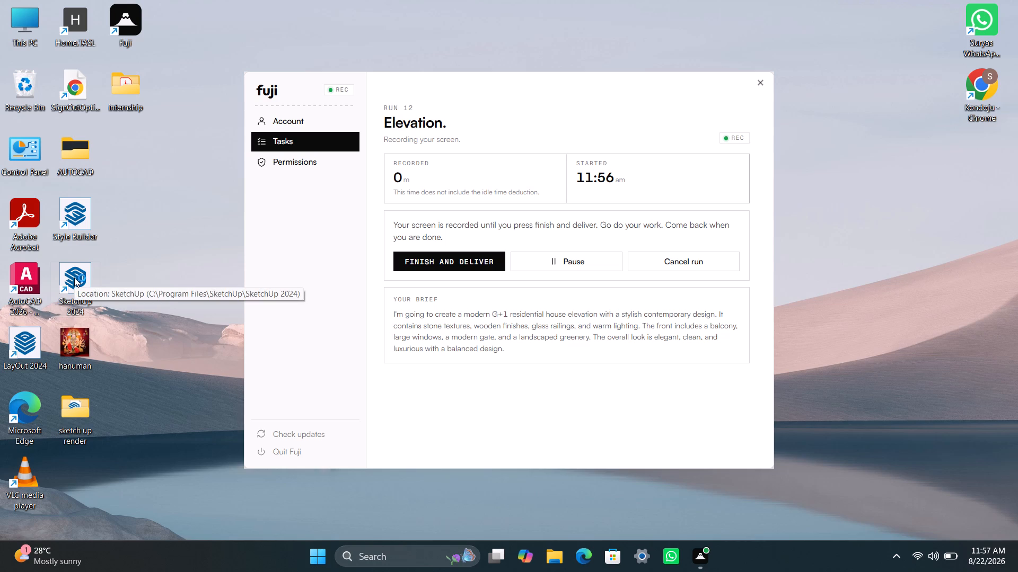
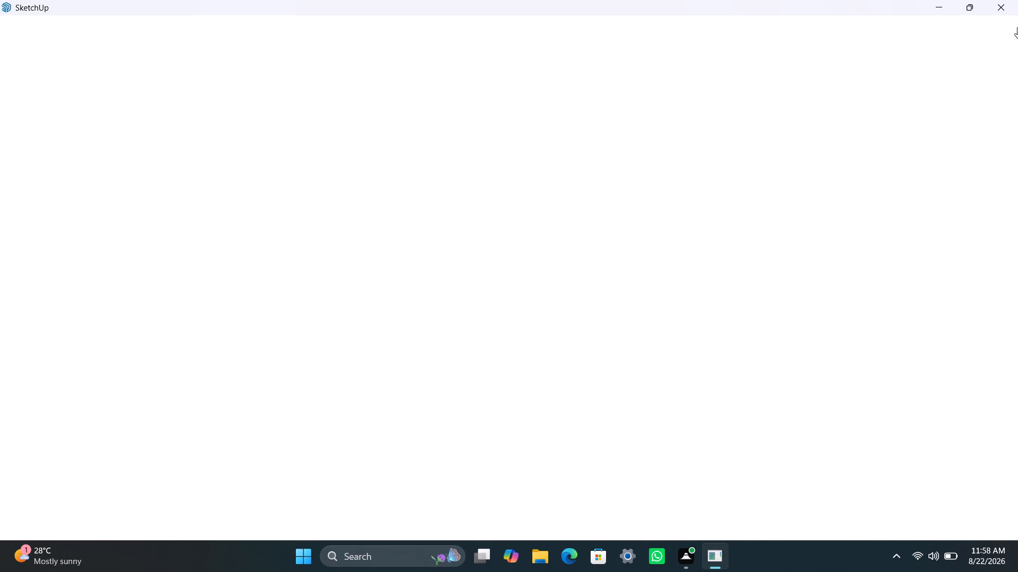
Close the unresponsive SketchUp program instead of waiting for it to respond.
{"action": "left_click", "coordinate": [995, 4]}
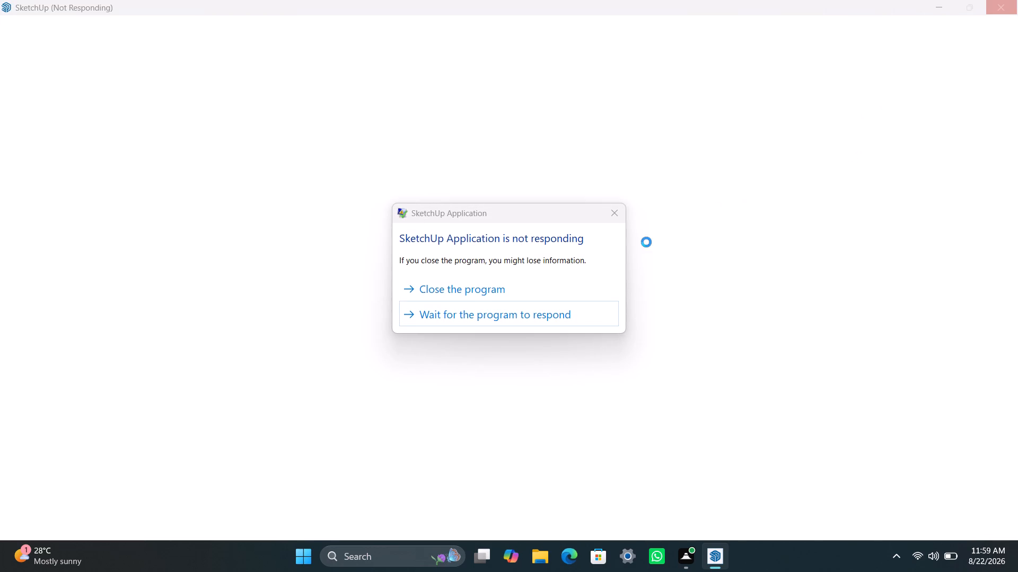
{"action": "left_click", "coordinate": [508, 287]}
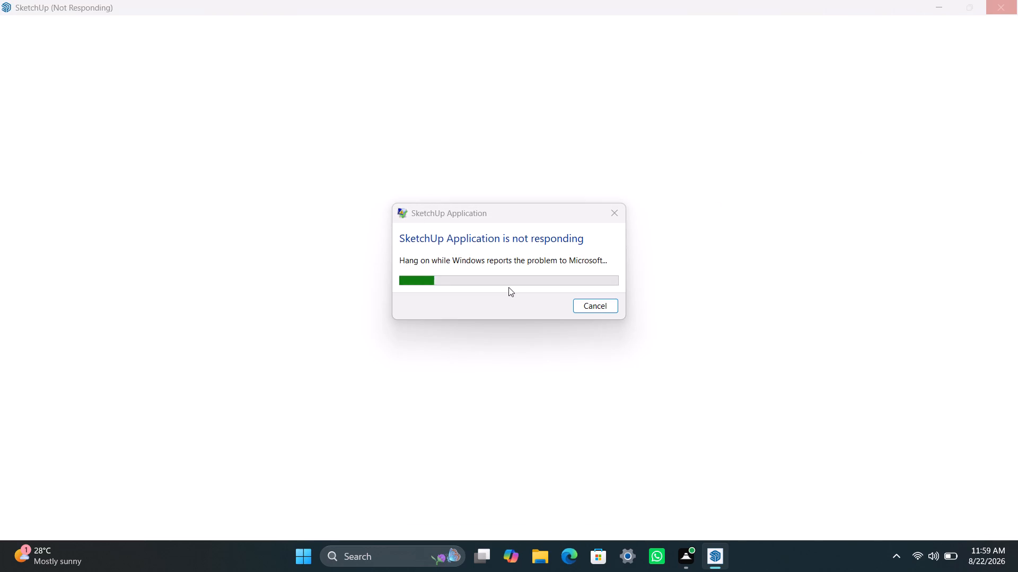
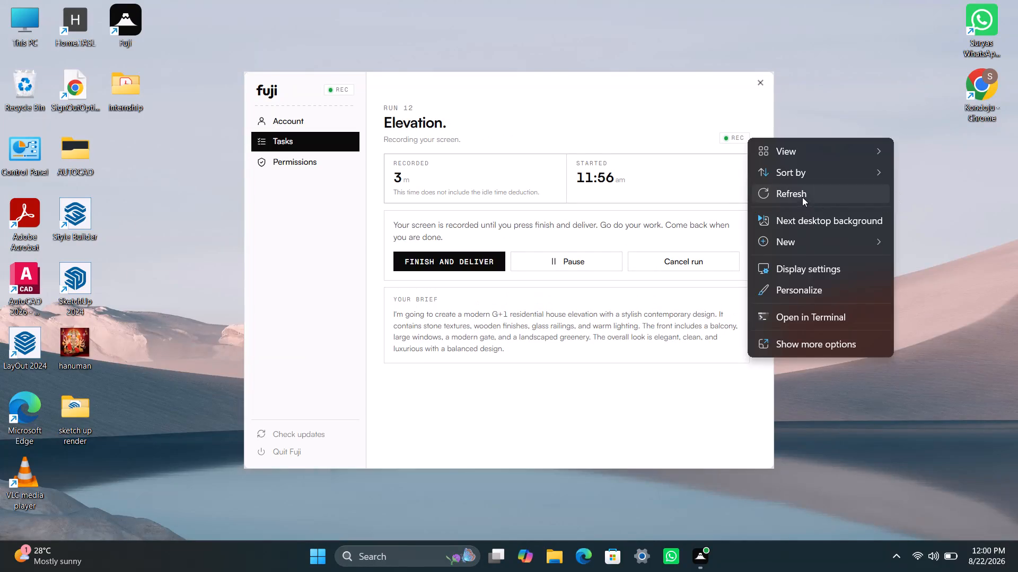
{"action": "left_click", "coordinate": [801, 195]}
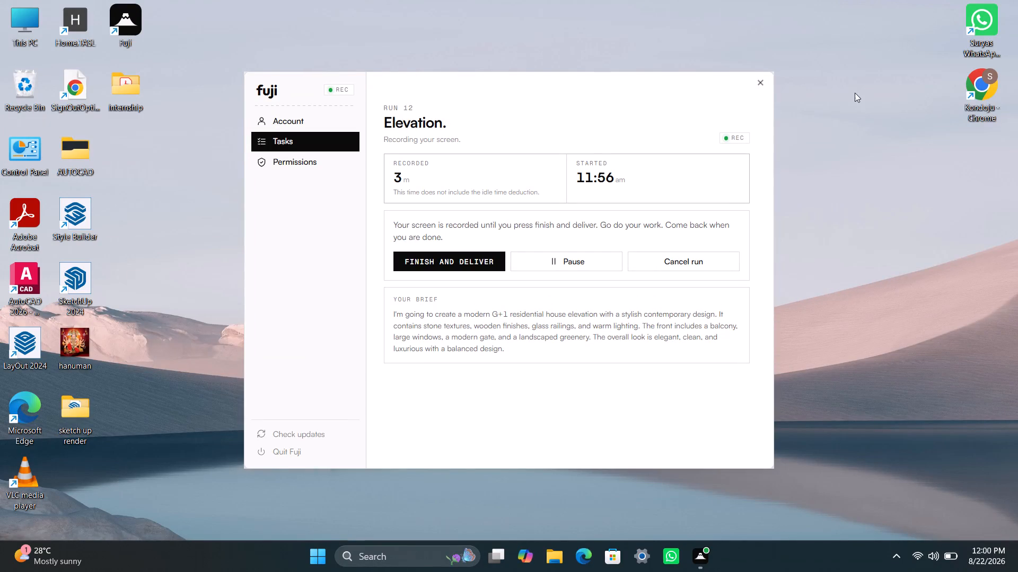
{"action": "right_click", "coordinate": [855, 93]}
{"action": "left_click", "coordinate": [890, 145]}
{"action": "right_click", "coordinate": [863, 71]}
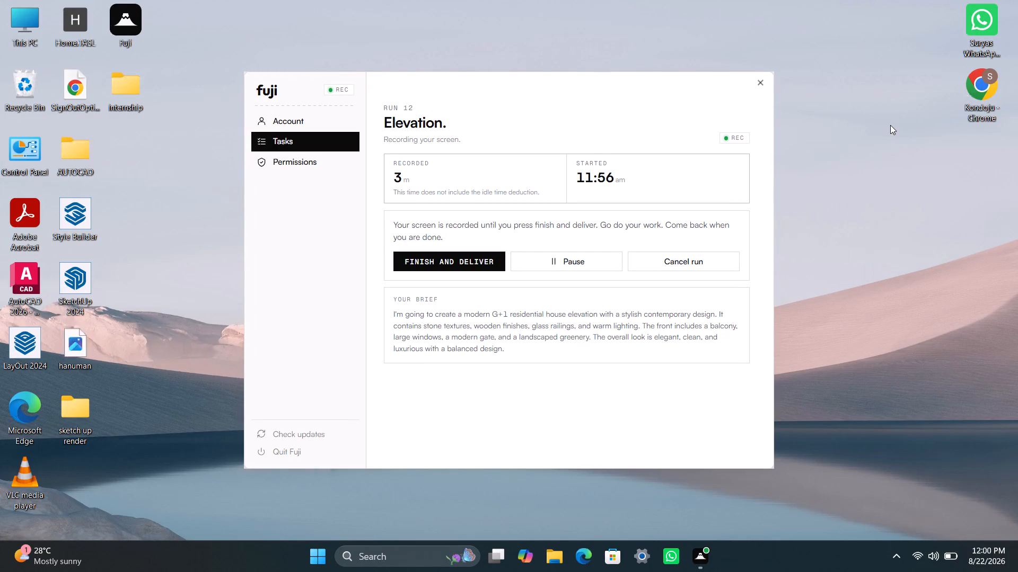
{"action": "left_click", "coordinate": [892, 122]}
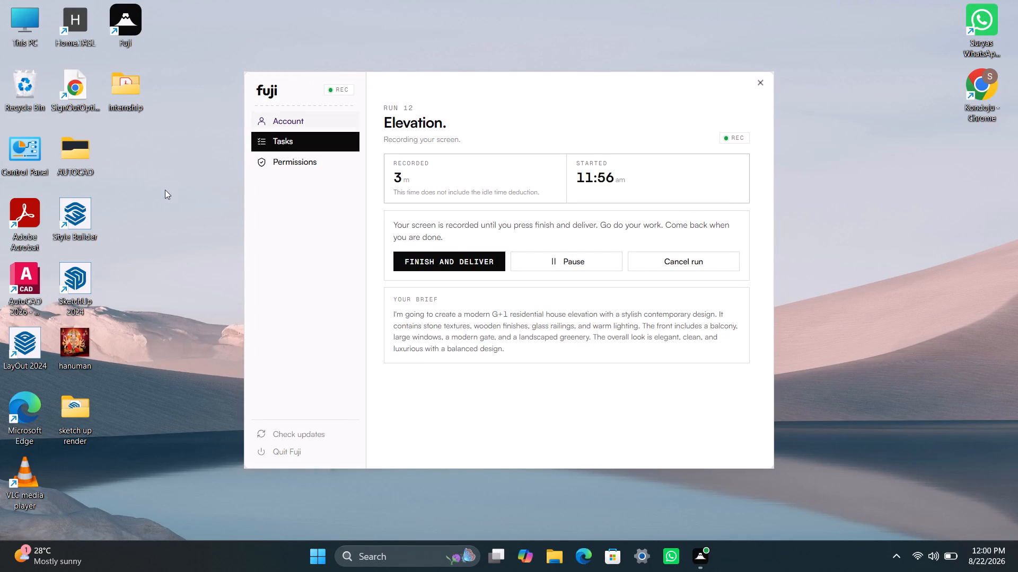
Launch SketchUp 2024 again from the desktop.
{"action": "double_click", "coordinate": [78, 273]}
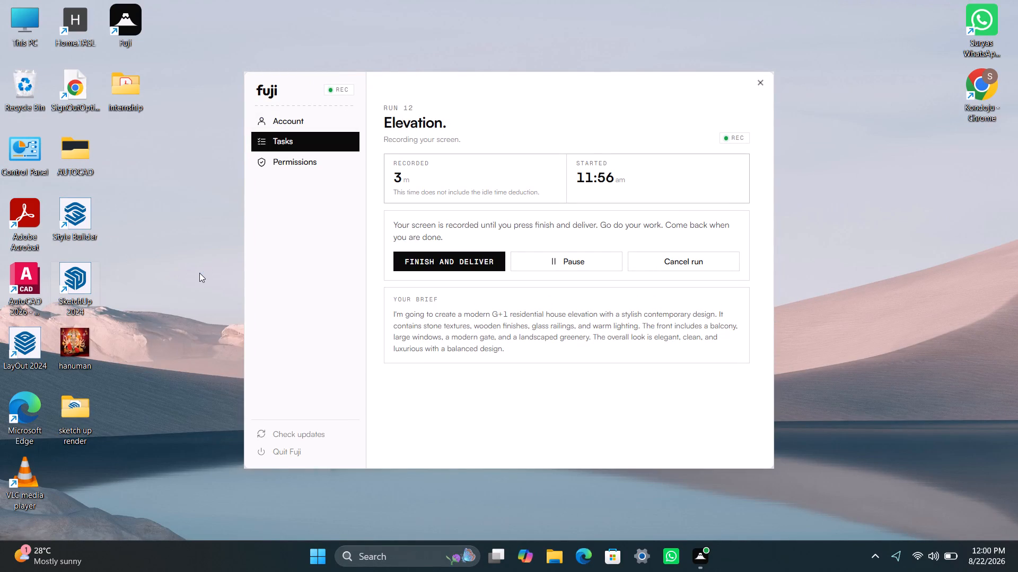
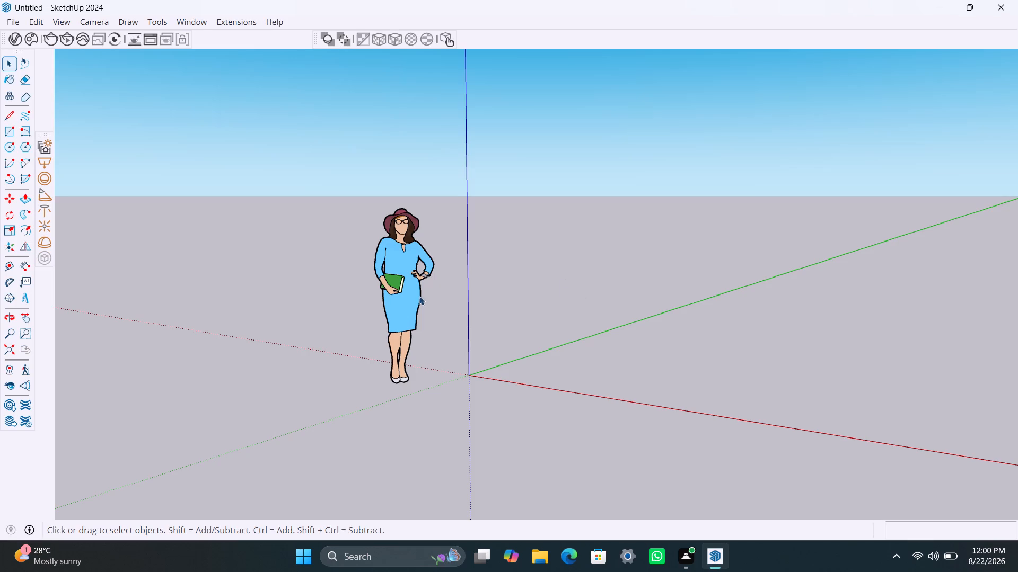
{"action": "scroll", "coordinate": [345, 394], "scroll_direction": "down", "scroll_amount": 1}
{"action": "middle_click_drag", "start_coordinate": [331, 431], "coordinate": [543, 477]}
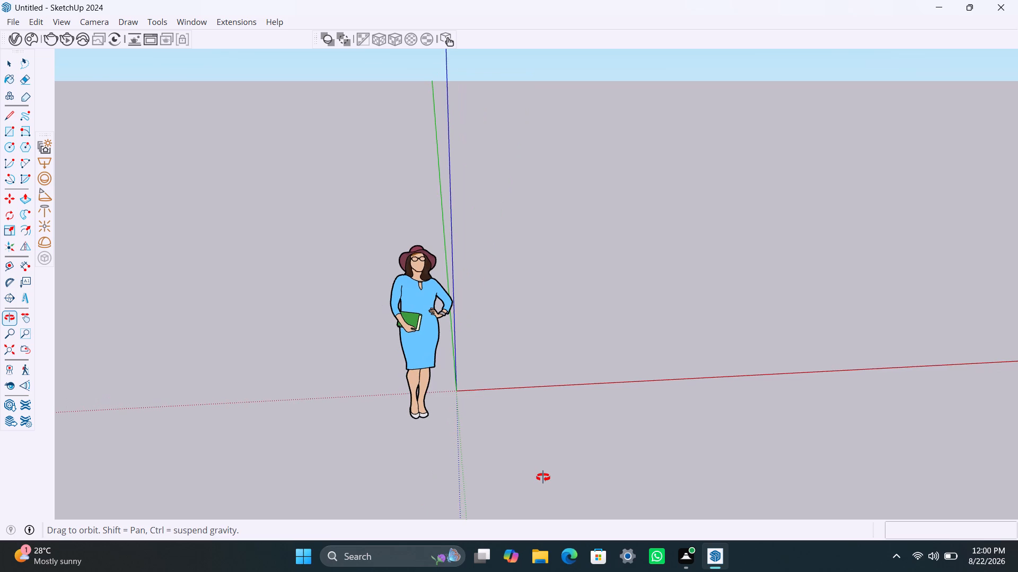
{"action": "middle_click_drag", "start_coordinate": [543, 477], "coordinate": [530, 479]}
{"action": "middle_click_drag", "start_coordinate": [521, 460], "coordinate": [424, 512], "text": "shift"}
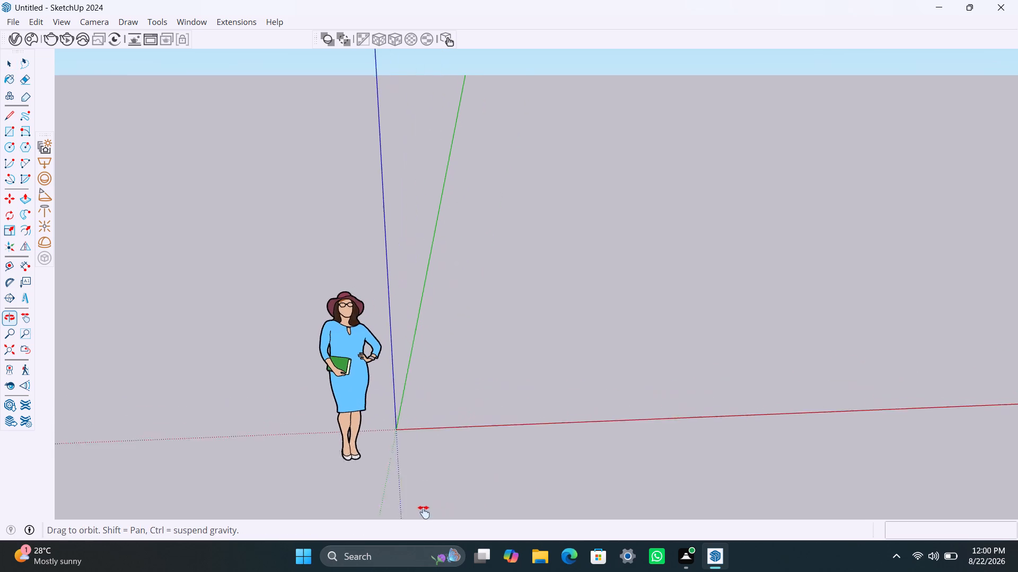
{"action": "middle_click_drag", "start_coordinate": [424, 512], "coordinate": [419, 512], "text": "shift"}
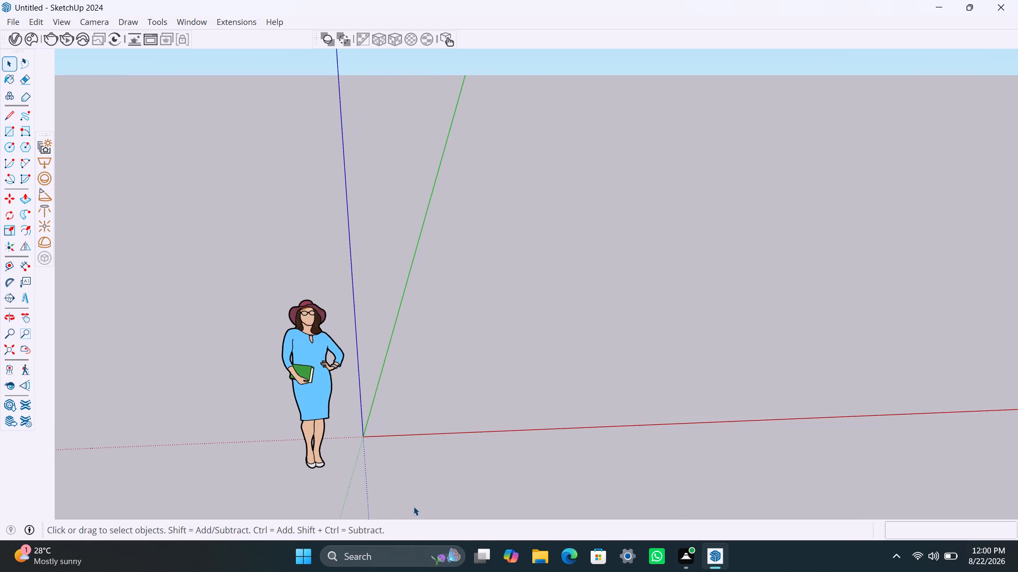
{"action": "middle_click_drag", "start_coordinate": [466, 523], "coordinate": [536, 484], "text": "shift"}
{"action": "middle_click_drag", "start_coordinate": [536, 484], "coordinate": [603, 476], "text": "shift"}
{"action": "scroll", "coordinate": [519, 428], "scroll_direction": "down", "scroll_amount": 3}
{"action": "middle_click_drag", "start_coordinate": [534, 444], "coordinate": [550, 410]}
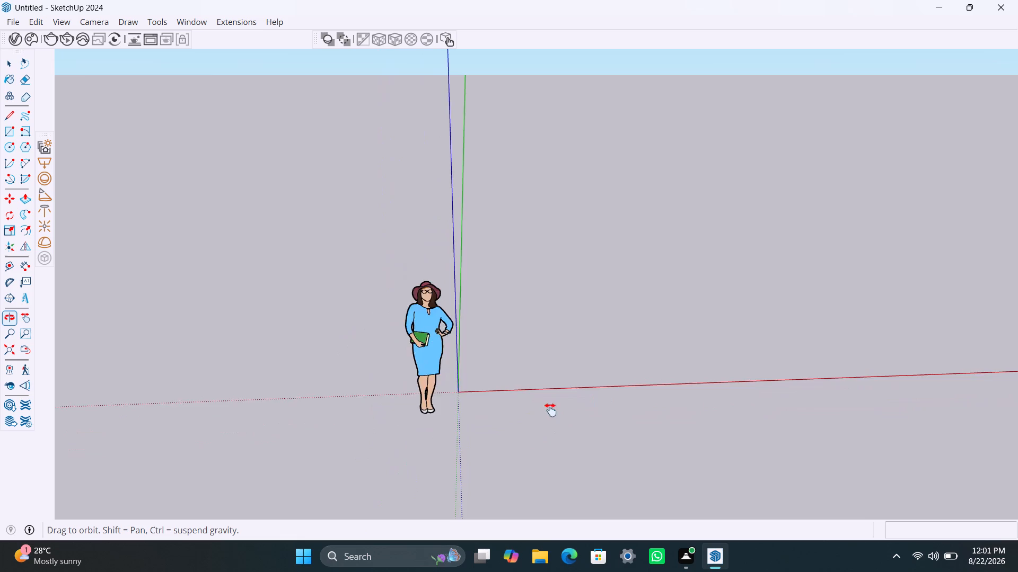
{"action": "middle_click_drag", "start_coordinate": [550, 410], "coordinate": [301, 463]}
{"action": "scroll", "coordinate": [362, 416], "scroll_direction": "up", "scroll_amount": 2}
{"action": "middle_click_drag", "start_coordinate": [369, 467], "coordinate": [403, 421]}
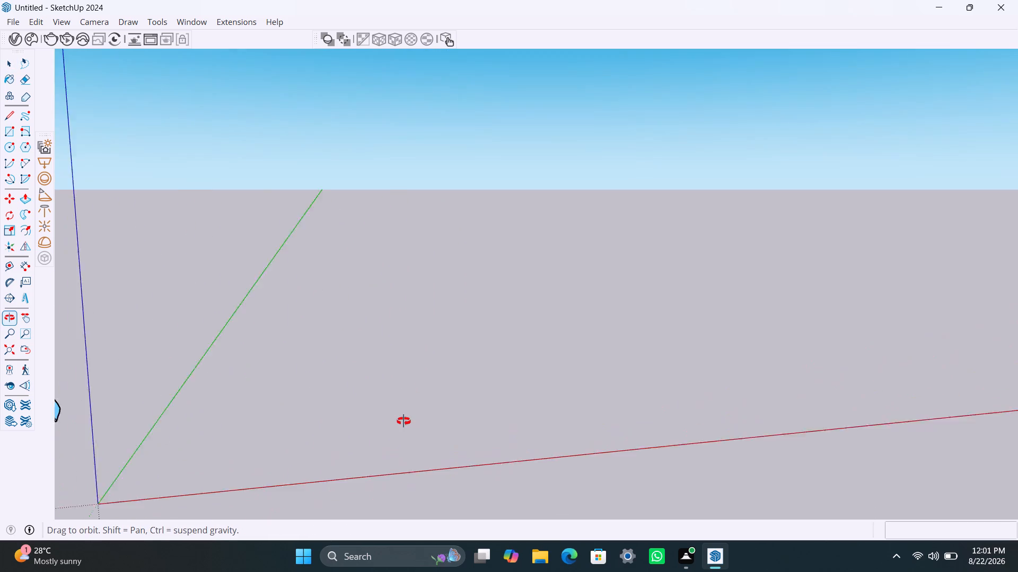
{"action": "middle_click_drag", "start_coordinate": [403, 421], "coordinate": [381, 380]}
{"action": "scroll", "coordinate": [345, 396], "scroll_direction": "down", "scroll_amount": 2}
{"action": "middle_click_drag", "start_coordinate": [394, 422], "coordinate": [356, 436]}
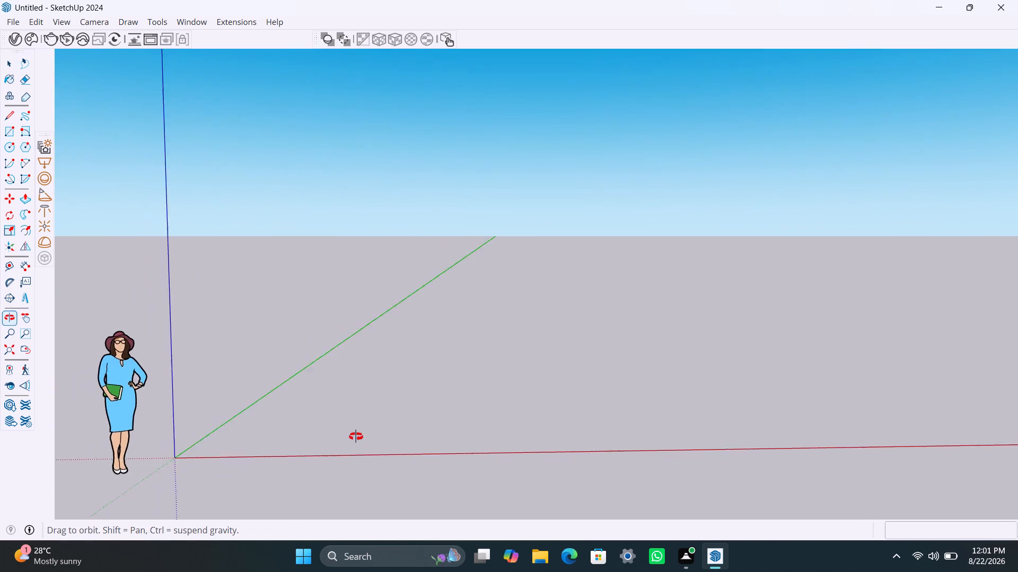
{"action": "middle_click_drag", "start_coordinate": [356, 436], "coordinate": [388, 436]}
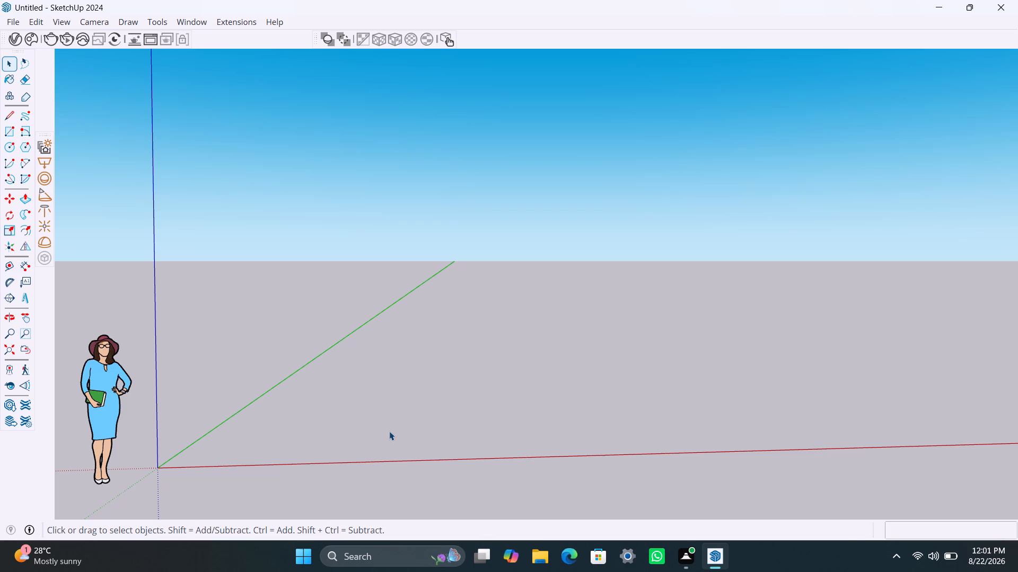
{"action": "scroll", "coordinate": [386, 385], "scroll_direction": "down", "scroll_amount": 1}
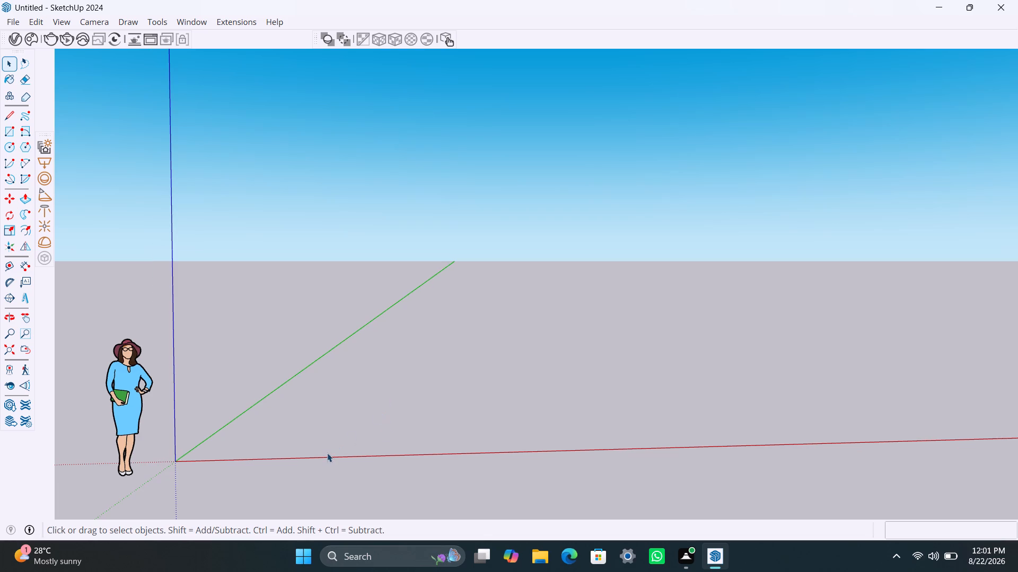
Draw a line parallel to the red axis near the origin, with a 9" segment followed by a 2' segment.
{"action": "key", "text": "r"}
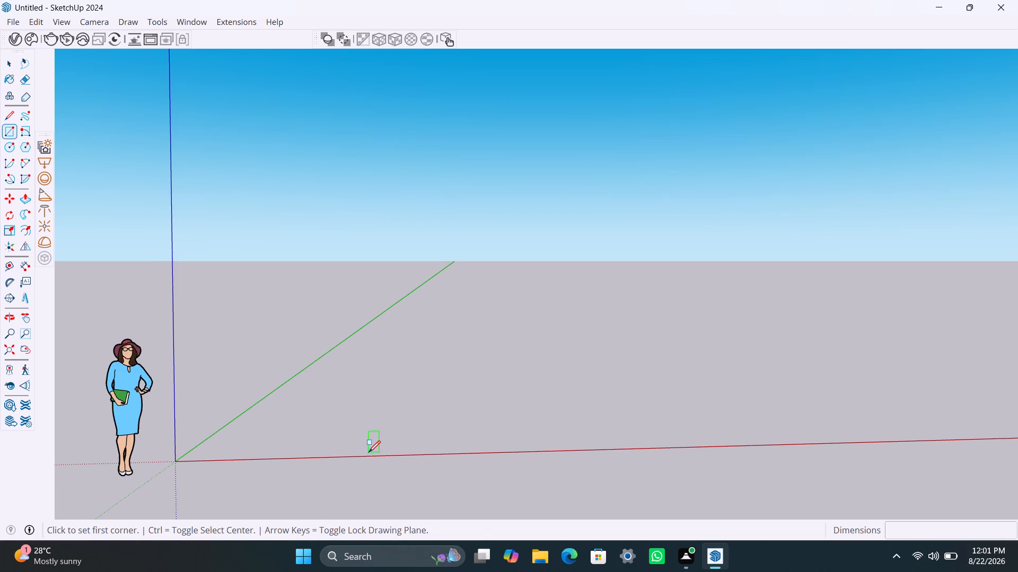
{"action": "key", "text": "l"}
{"action": "middle_click_drag", "start_coordinate": [428, 357], "coordinate": [428, 571]}
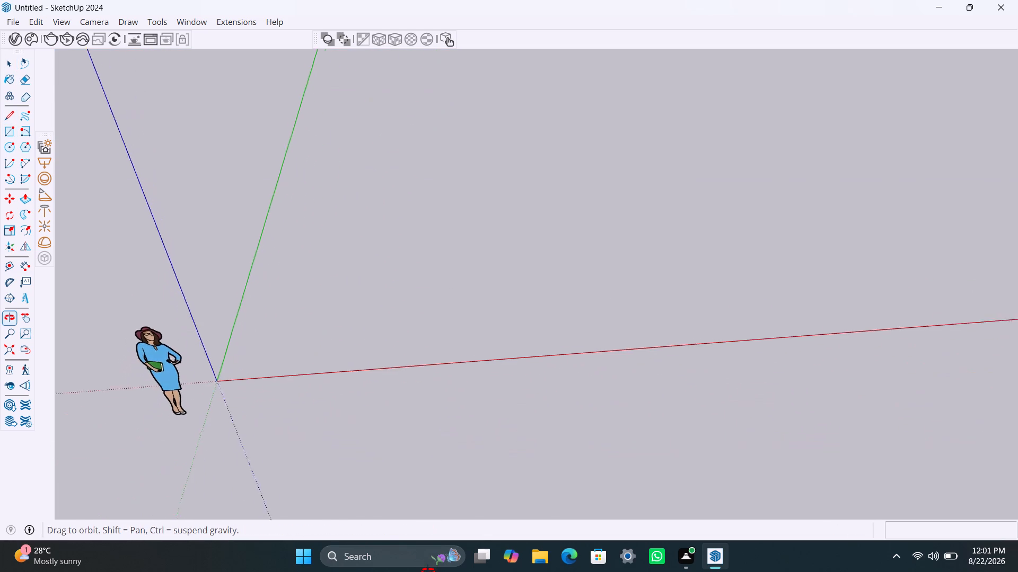
{"action": "middle_click_drag", "start_coordinate": [428, 571], "coordinate": [428, 569]}
{"action": "scroll", "coordinate": [406, 351], "scroll_direction": "up", "scroll_amount": 3}
{"action": "scroll", "coordinate": [333, 347], "scroll_direction": "up", "scroll_amount": 4}
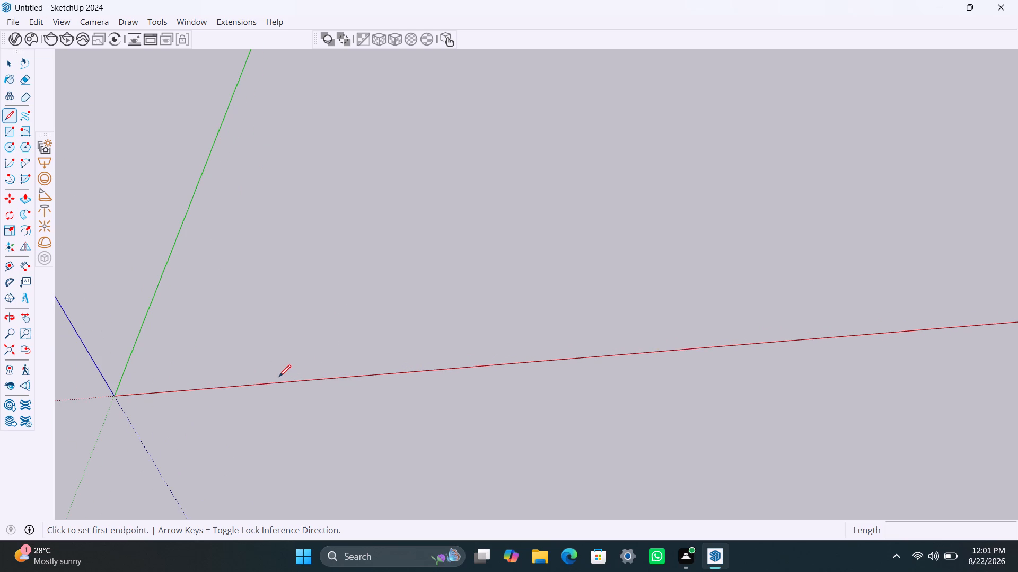
{"action": "left_click", "coordinate": [287, 365]}
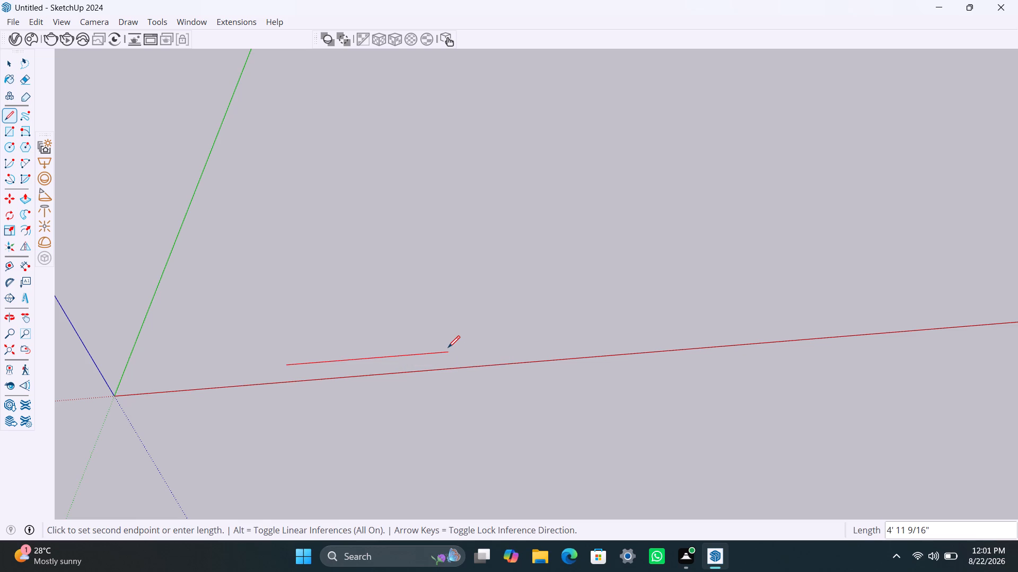
{"action": "type", "text": "9\""}
{"action": "key", "text": "Return"}
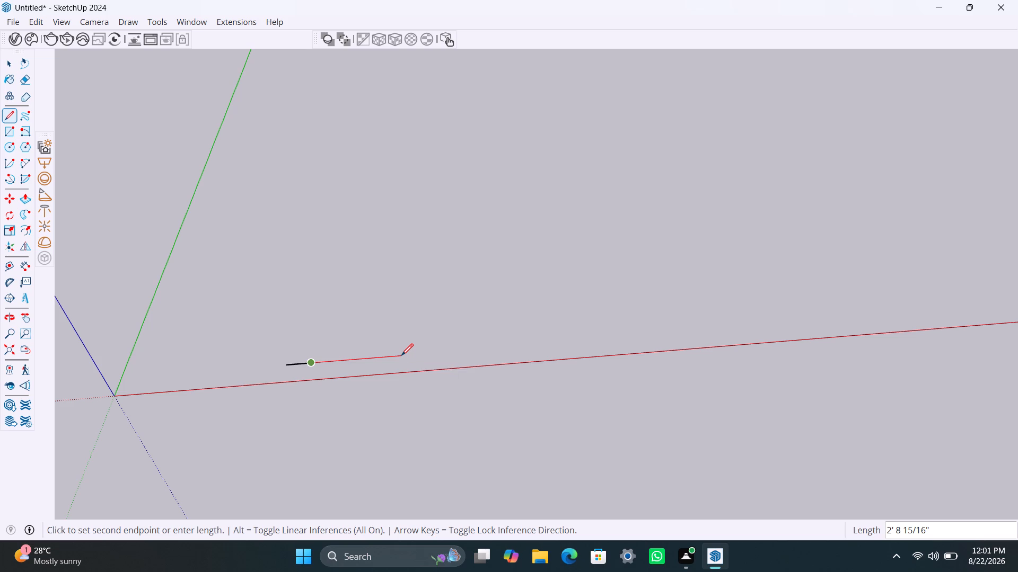
{"action": "key", "text": "2"}
{"action": "key", "text": "shift+quotedbl"}
{"action": "key", "text": "BackSpace"}
{"action": "key", "text": "apostrophe"}
{"action": "key", "text": "Return"}
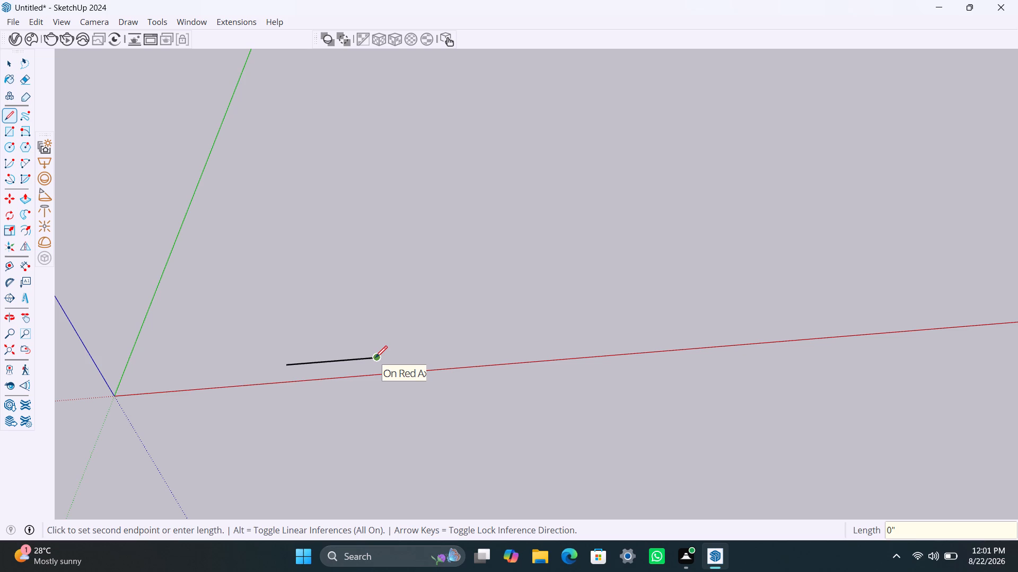
Extend the line from its far endpoint along the red axis with a 6'10.5" segment.
{"action": "left_click", "coordinate": [376, 358]}
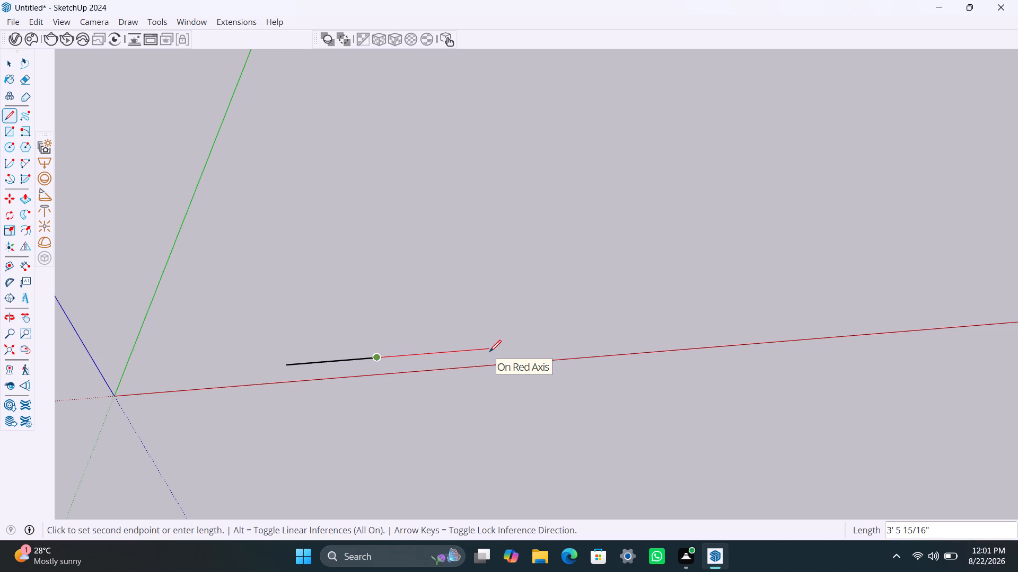
{"action": "type", "text": "6'10."}
{"action": "key", "text": "5"}
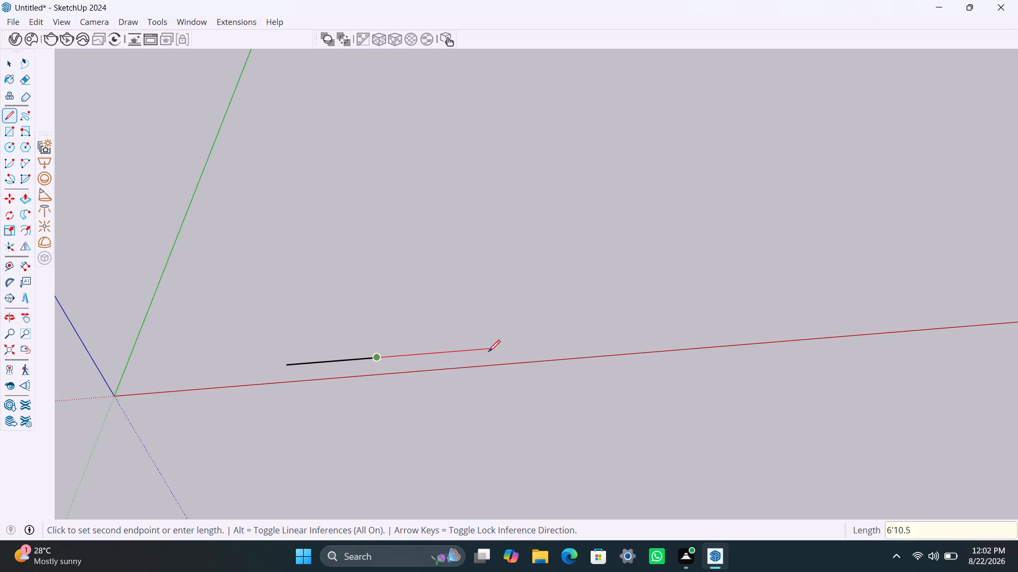
{"action": "key", "text": "shift+quotedbl"}
{"action": "key", "text": "Return"}
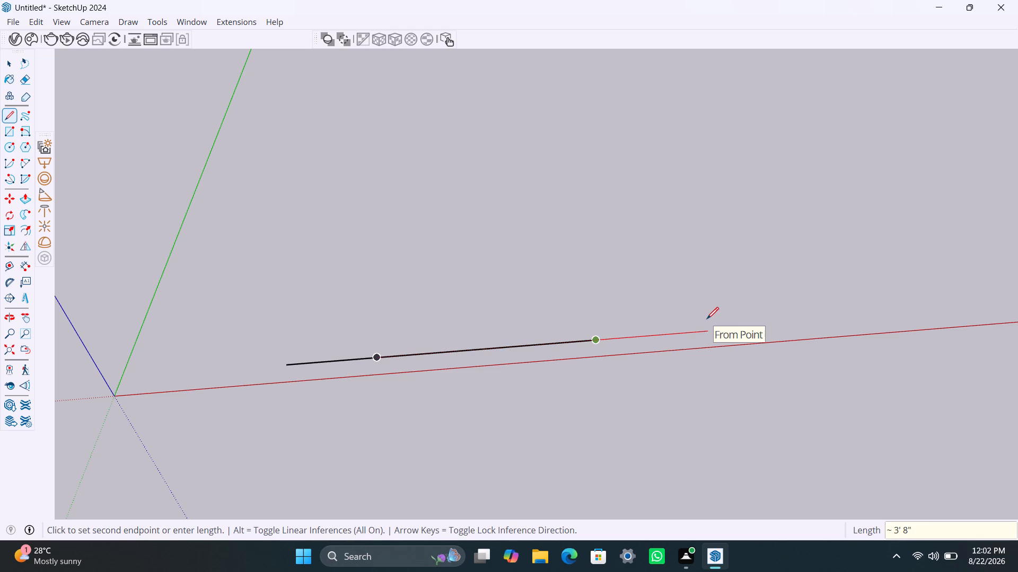
Add a further segment along the red axis, entering 5'6" and then changing its length to 9".
{"action": "type", "text": "5'6\""}
{"action": "key", "text": "Return"}
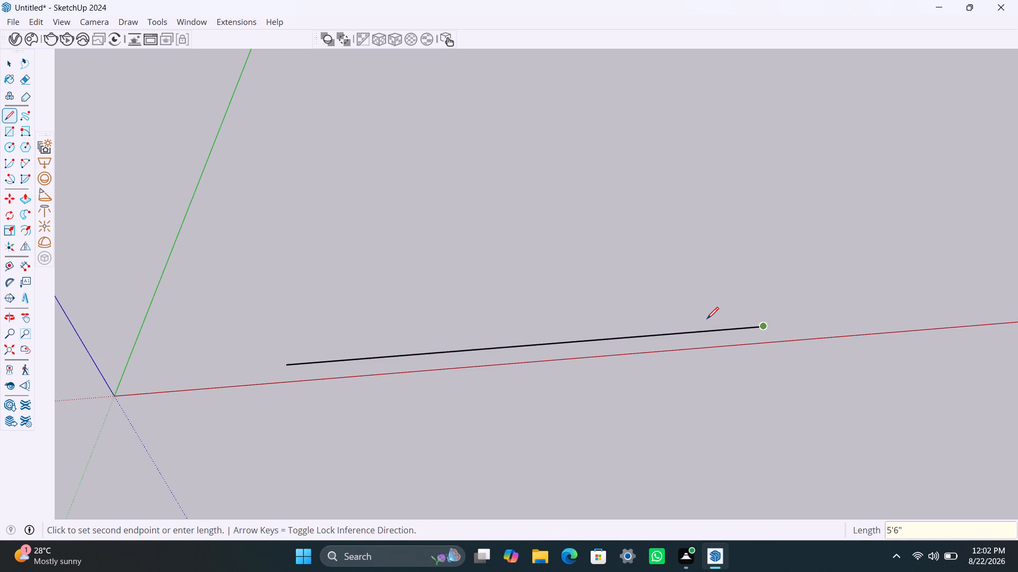
{"action": "type", "text": "9\""}
{"action": "key", "text": "Return"}
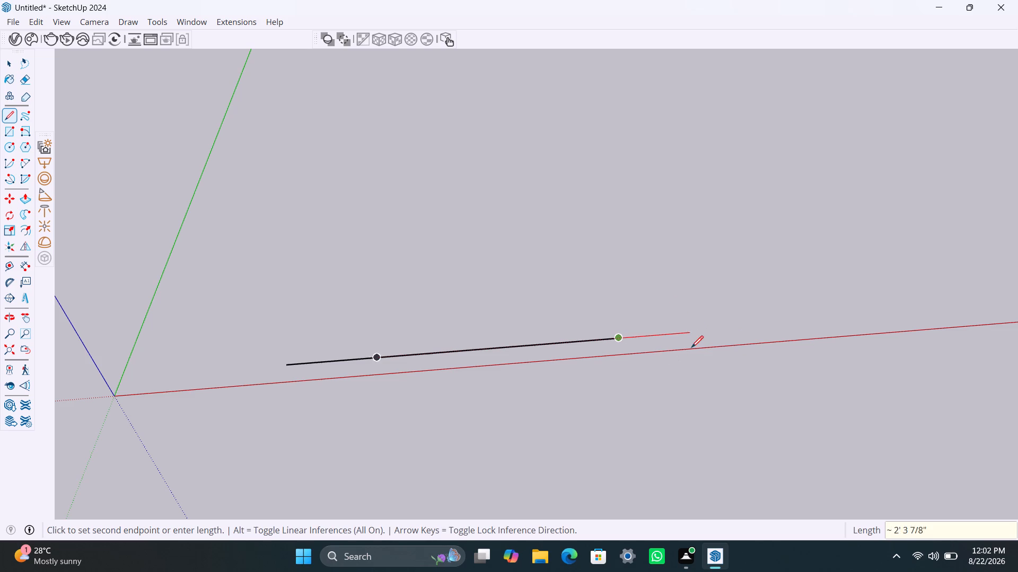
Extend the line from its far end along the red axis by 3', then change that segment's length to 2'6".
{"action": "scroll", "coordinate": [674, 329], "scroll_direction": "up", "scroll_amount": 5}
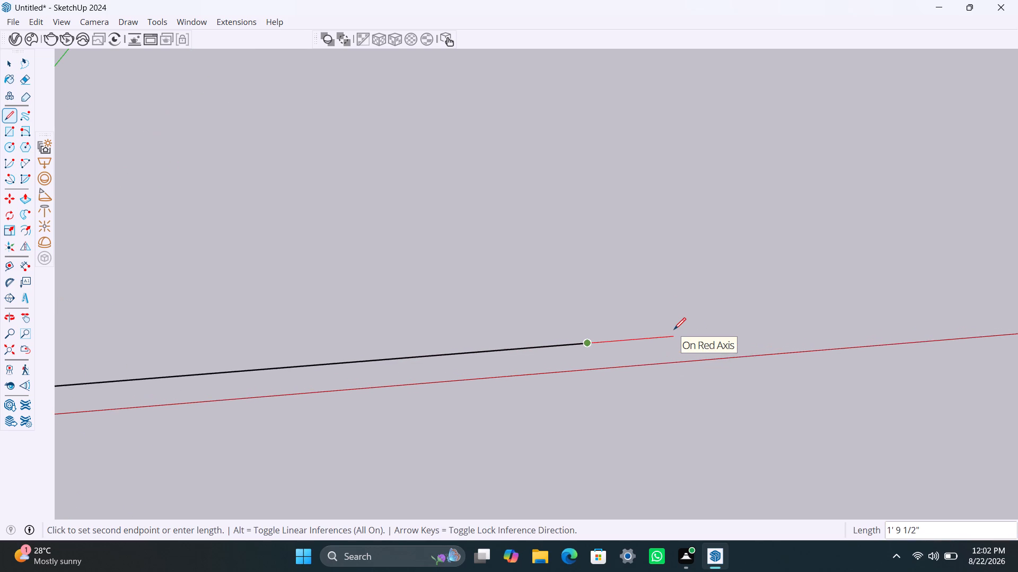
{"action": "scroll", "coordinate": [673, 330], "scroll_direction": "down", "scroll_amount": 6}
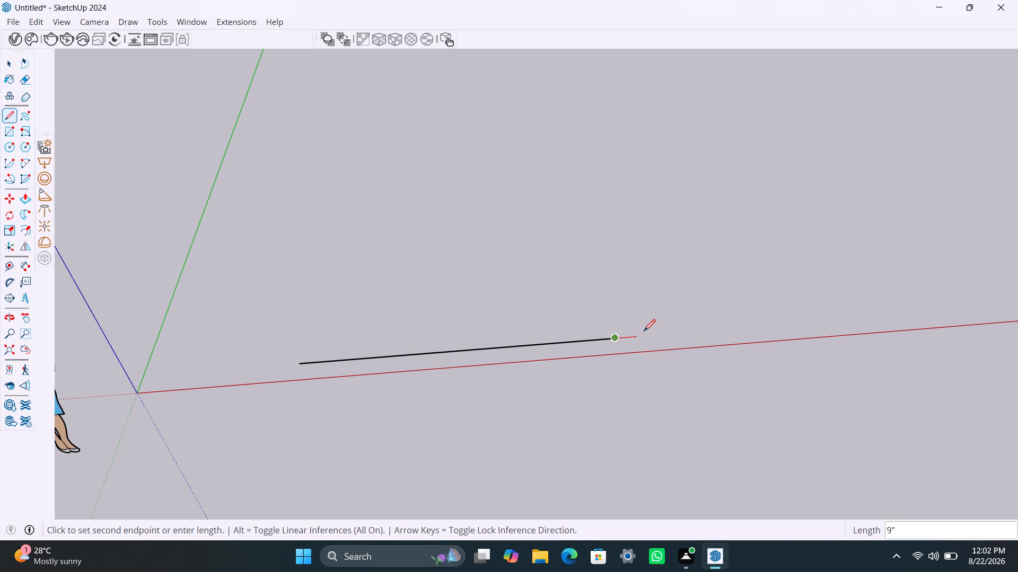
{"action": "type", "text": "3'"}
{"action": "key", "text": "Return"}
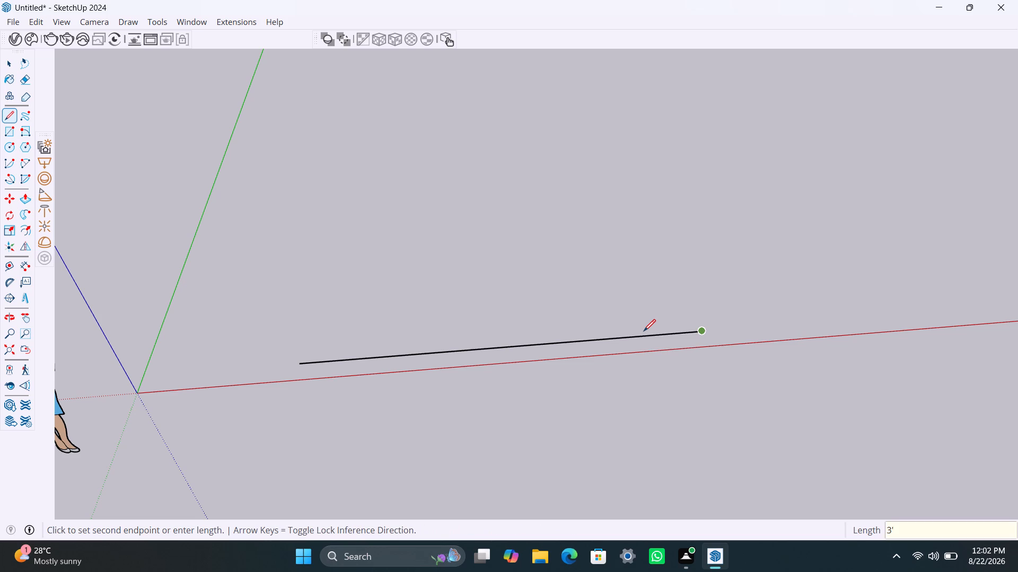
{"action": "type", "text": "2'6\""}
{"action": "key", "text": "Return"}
Set the last segment's length to 9" and finish the line chain.
{"action": "type", "text": "9\""}
{"action": "key", "text": "Return"}
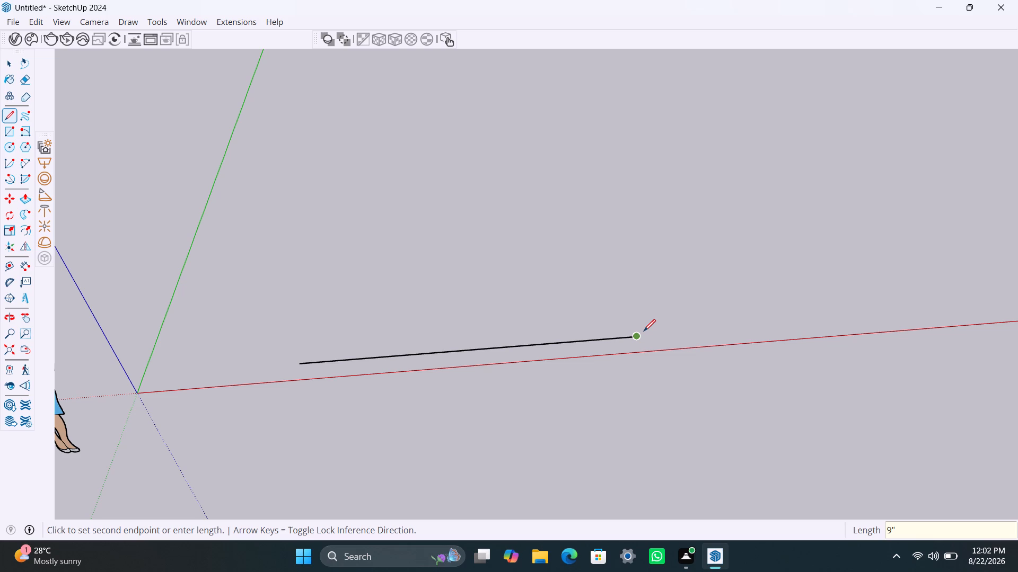
{"action": "type", "text": "9\""}
{"action": "key", "text": "Return"}
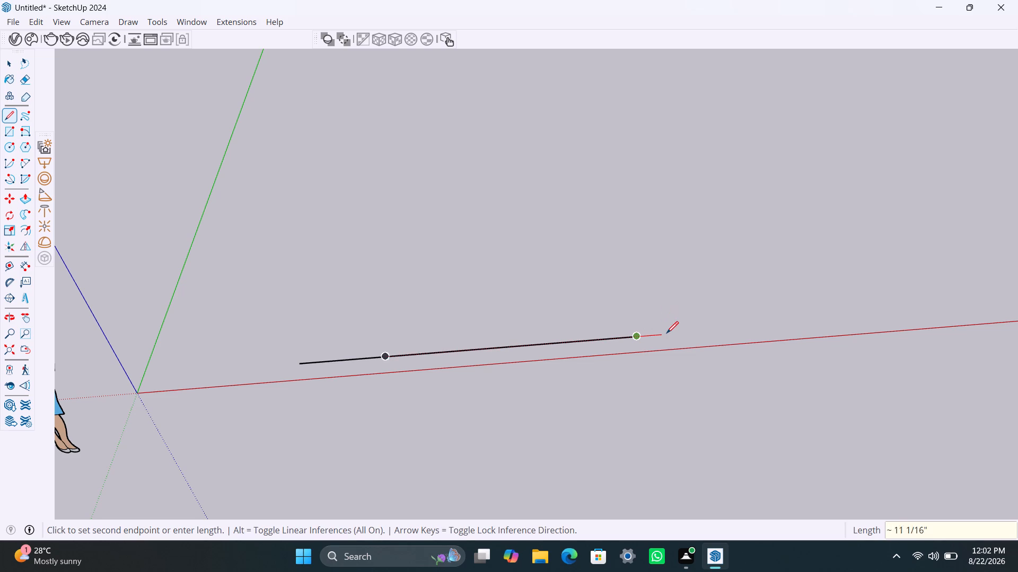
{"action": "scroll", "coordinate": [625, 343], "scroll_direction": "up", "scroll_amount": 6}
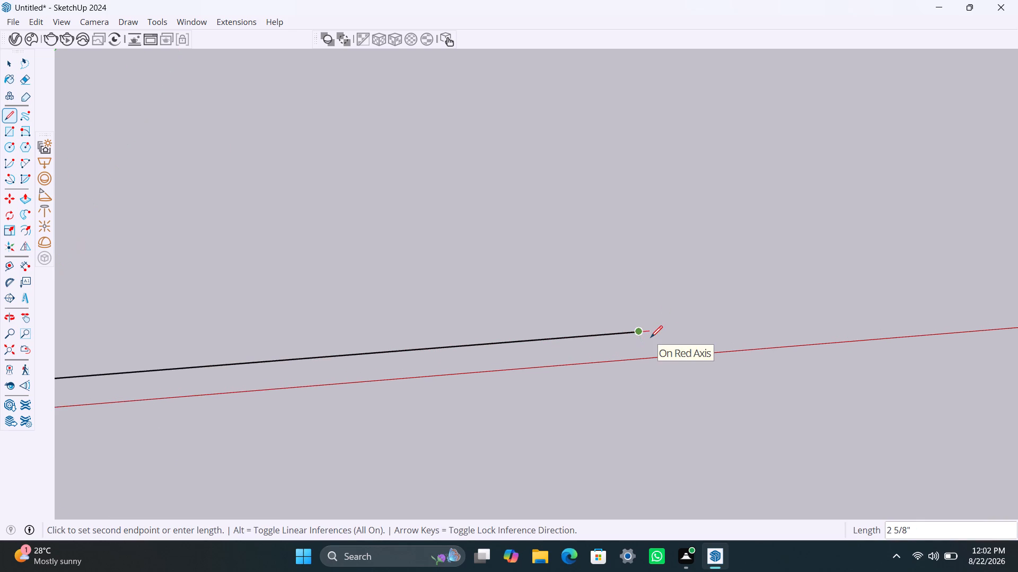
{"action": "scroll", "coordinate": [634, 335], "scroll_direction": "up", "scroll_amount": 10}
{"action": "scroll", "coordinate": [666, 349], "scroll_direction": "down", "scroll_amount": 17}
{"action": "scroll", "coordinate": [624, 311], "scroll_direction": "up", "scroll_amount": 2}
{"action": "scroll", "coordinate": [624, 311], "scroll_direction": "down", "scroll_amount": 1}
{"action": "scroll", "coordinate": [624, 311], "scroll_direction": "up", "scroll_amount": 3}
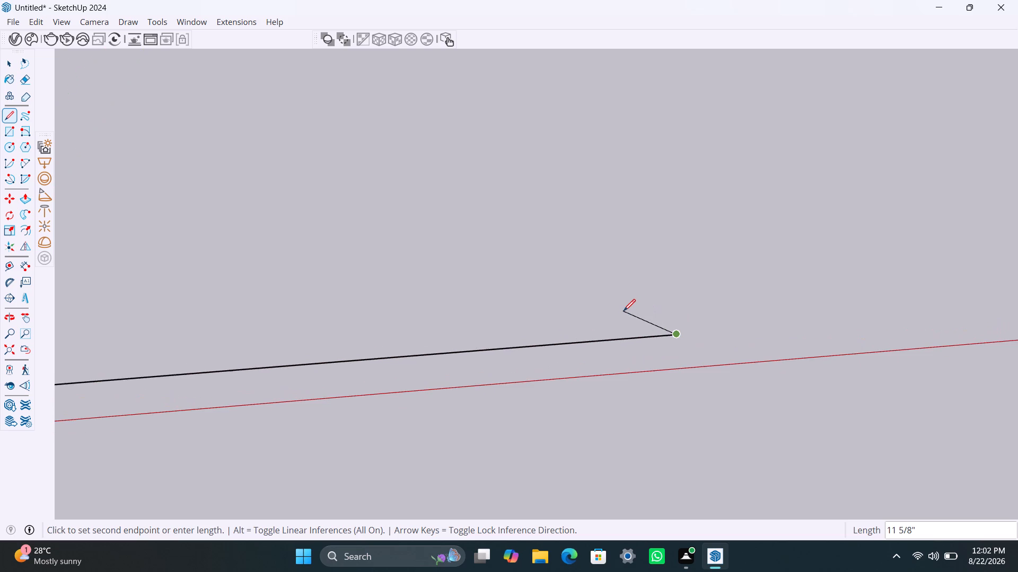
{"action": "scroll", "coordinate": [624, 311], "scroll_direction": "up", "scroll_amount": 6}
{"action": "scroll", "coordinate": [624, 311], "scroll_direction": "down", "scroll_amount": 7}
{"action": "scroll", "coordinate": [682, 321], "scroll_direction": "down", "scroll_amount": 4}
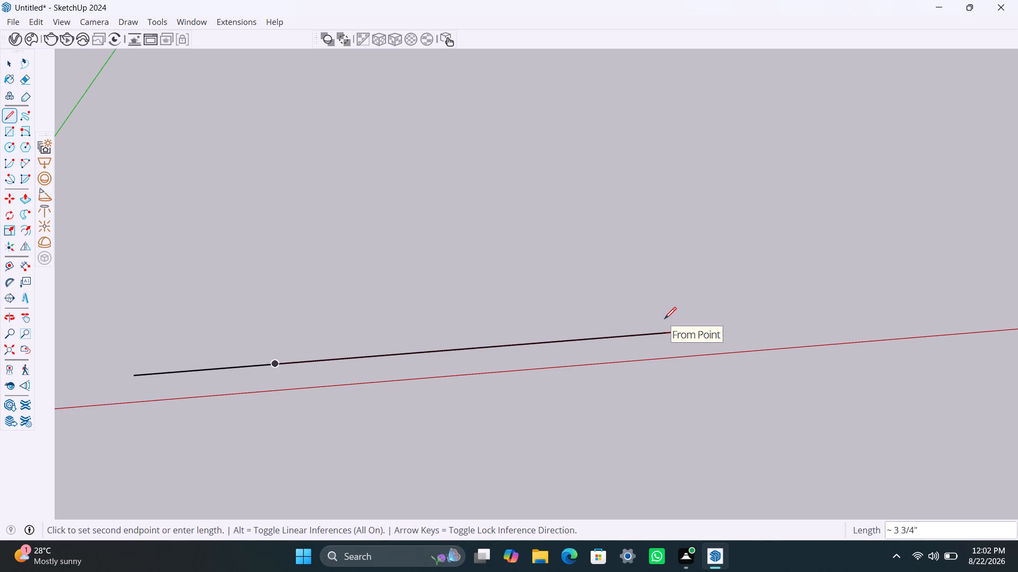
{"action": "key", "text": "Escape"}
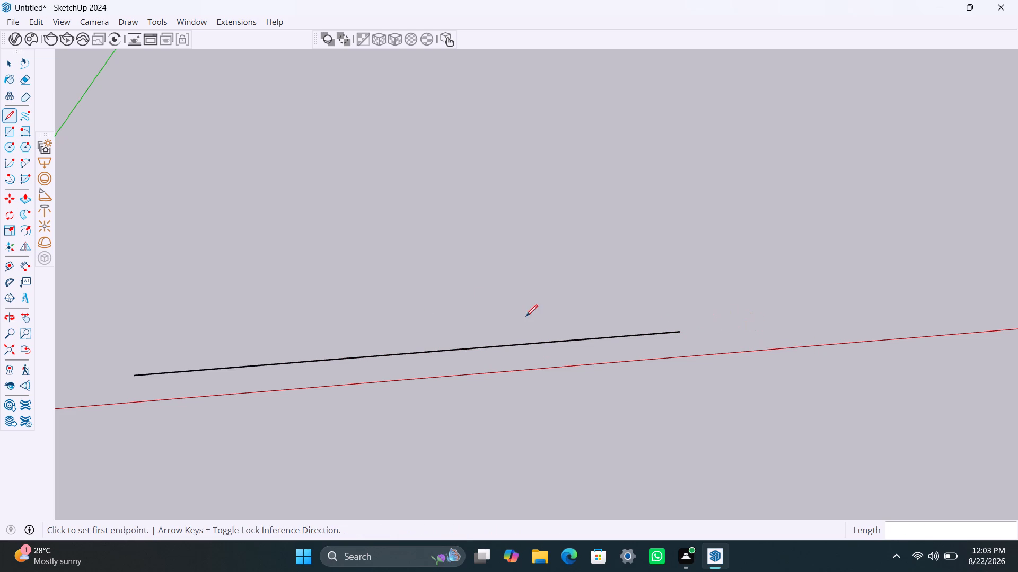
{"action": "key", "text": "space"}
Inspect the divisions of the finished line chain by selecting its segments one after another along its length.
{"action": "scroll", "coordinate": [404, 337], "scroll_direction": "down", "scroll_amount": 4}
{"action": "middle_click_drag", "start_coordinate": [387, 362], "coordinate": [534, 356]}
{"action": "scroll", "coordinate": [397, 319], "scroll_direction": "up", "scroll_amount": 3}
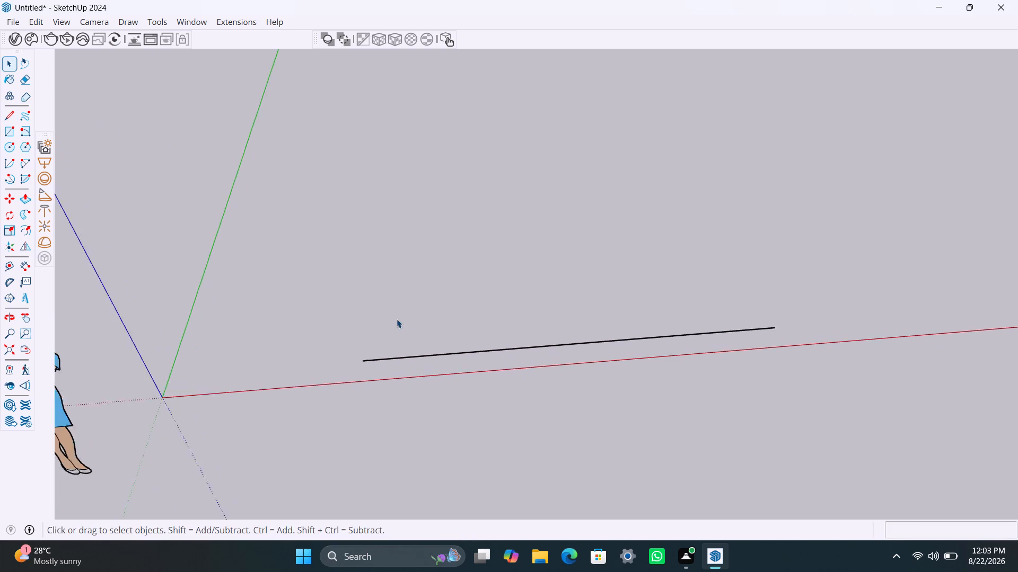
{"action": "middle_click_drag", "start_coordinate": [459, 363], "coordinate": [368, 383]}
{"action": "left_click", "coordinate": [413, 335]}
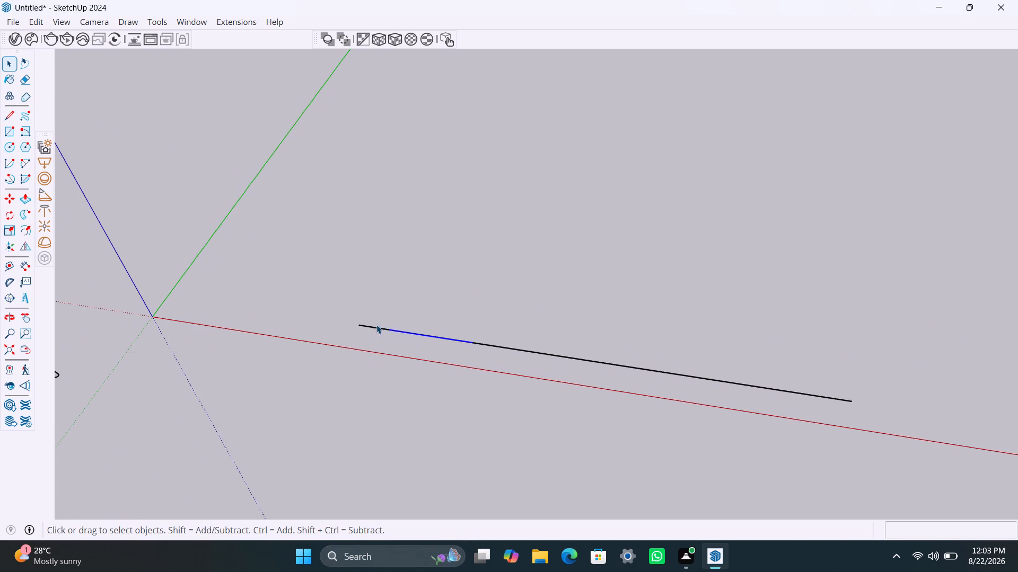
{"action": "left_click", "coordinate": [367, 328], "text": "shift"}
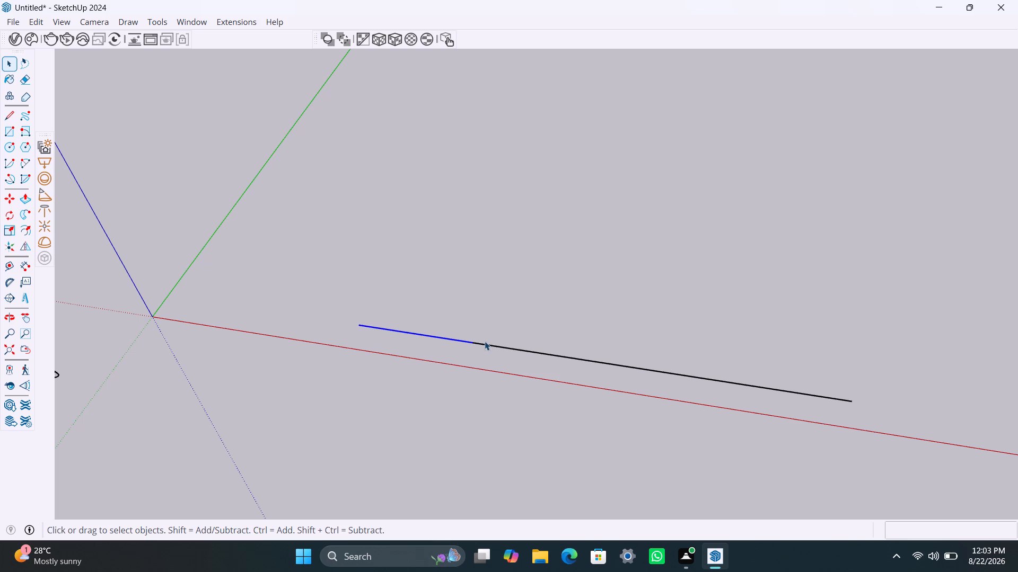
{"action": "left_click", "coordinate": [494, 345], "text": "shift"}
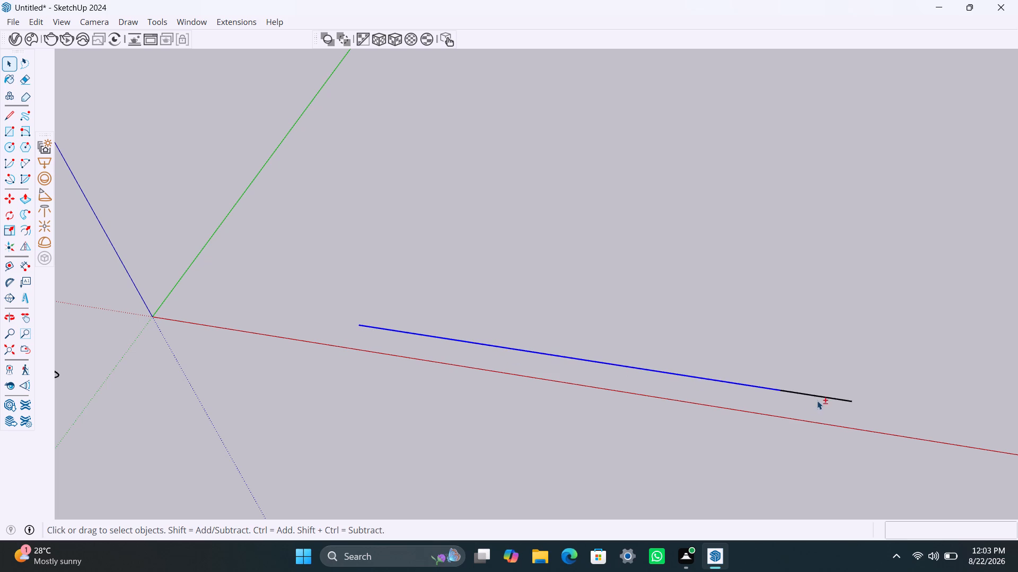
{"action": "left_click", "coordinate": [787, 391], "text": "shift"}
{"action": "left_click", "coordinate": [831, 398], "text": "shift"}
Undo the entire line chain so the drawing area is empty again.
{"action": "scroll", "coordinate": [507, 345], "scroll_direction": "down", "scroll_amount": 2}
{"action": "key", "text": "ctrl+z"}
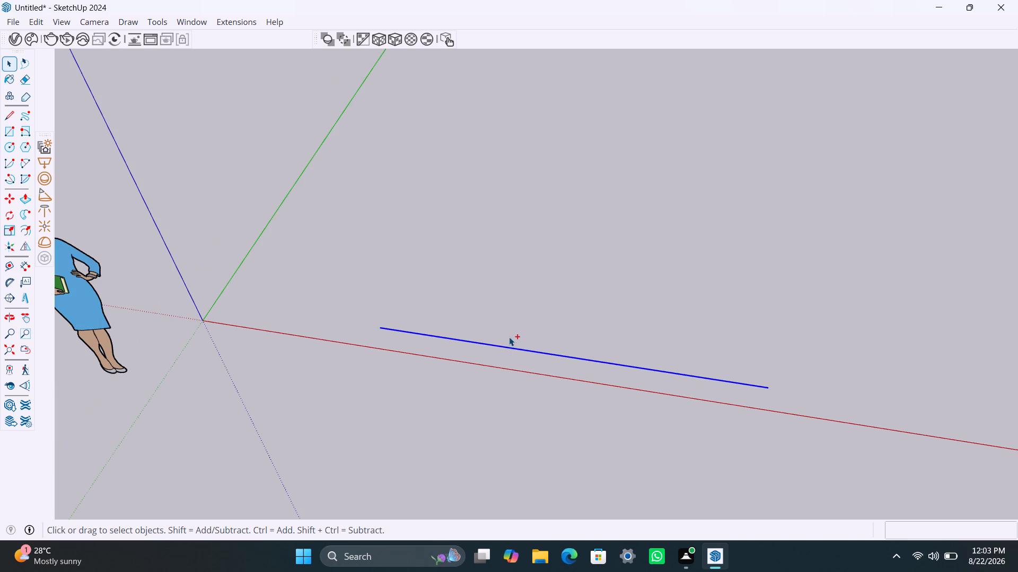
{"action": "key", "text": "ctrl+z"}
{"action": "key", "text": "ctrl+z"}
{"action": "key", "text": "ctrl+z"}
{"action": "key", "text": "ctrl+z"}
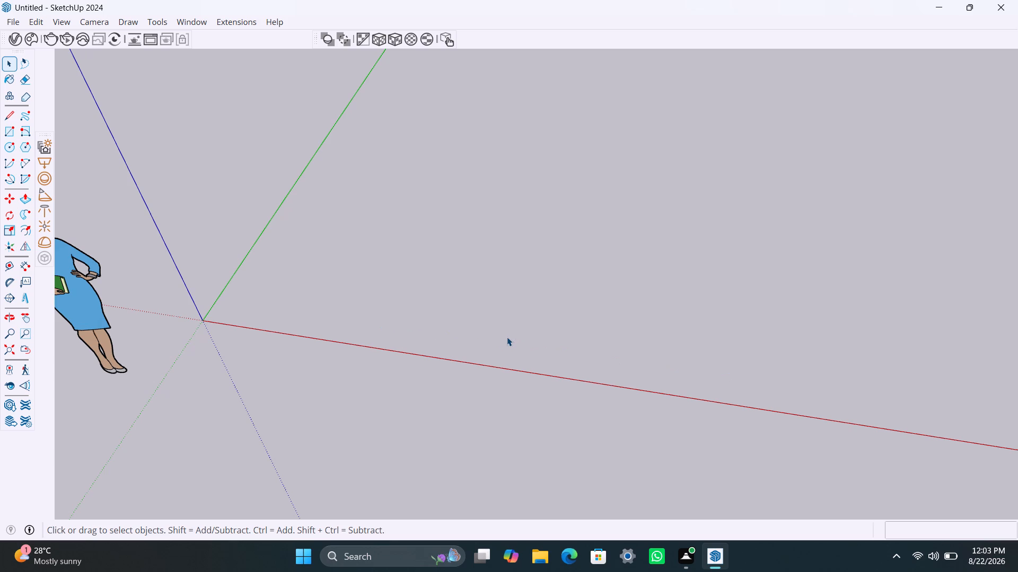
Start a new line chain near the origin along the red axis with a 9" segment followed by a 2' segment.
{"action": "key", "text": "l"}
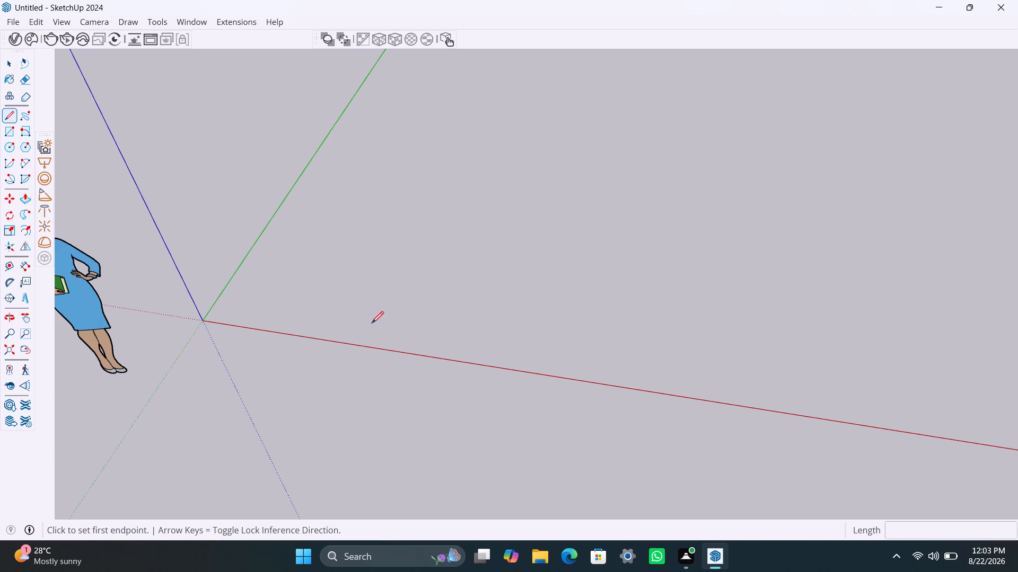
{"action": "left_click", "coordinate": [352, 317]}
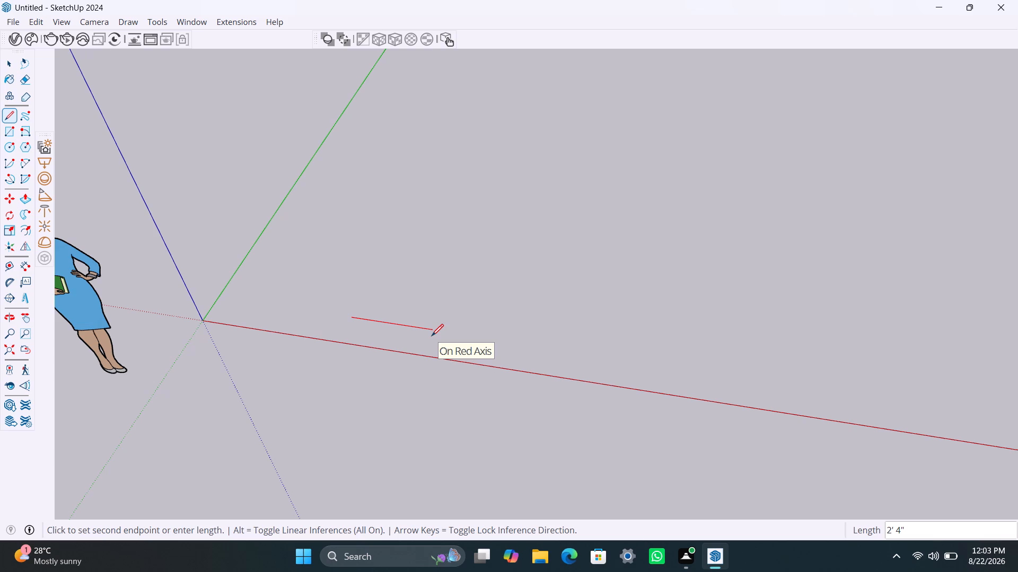
{"action": "type", "text": "9\""}
{"action": "key", "text": "Return"}
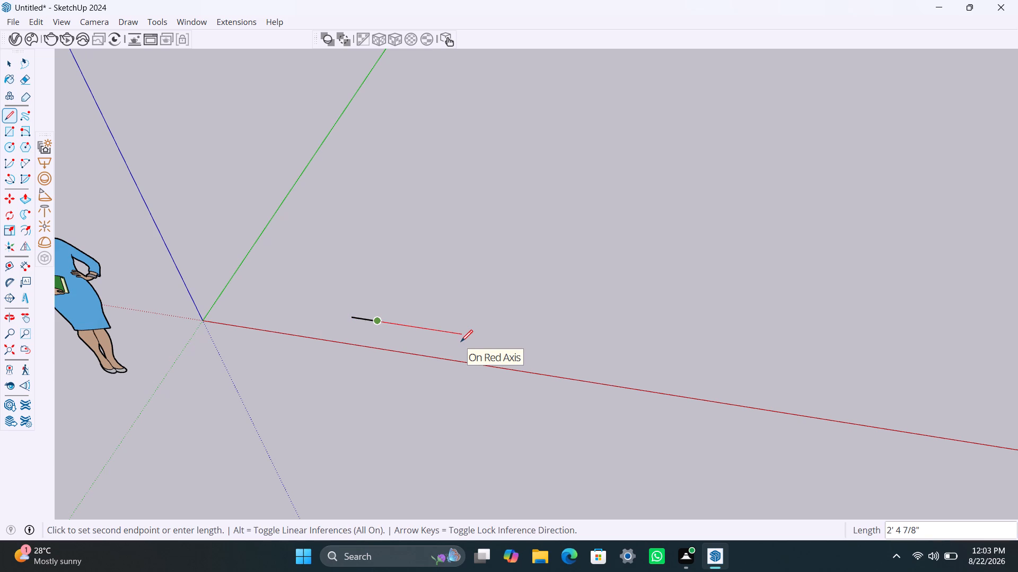
{"action": "type", "text": "2'"}
{"action": "key", "text": "Return"}
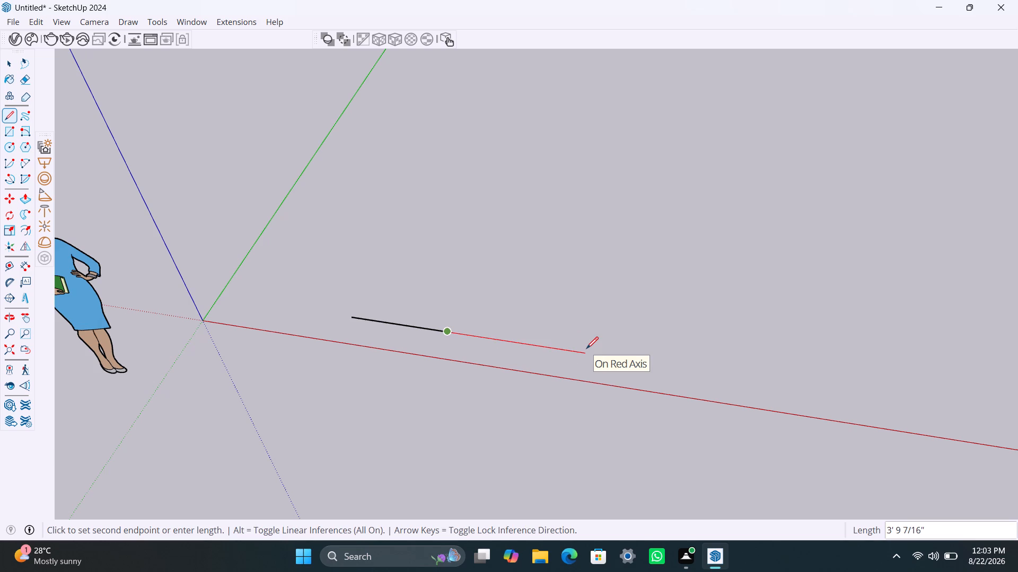
Extend the line chain along the red axis with a 6'10.5" segment and a 5'6" segment.
{"action": "type", "text": "6'"}
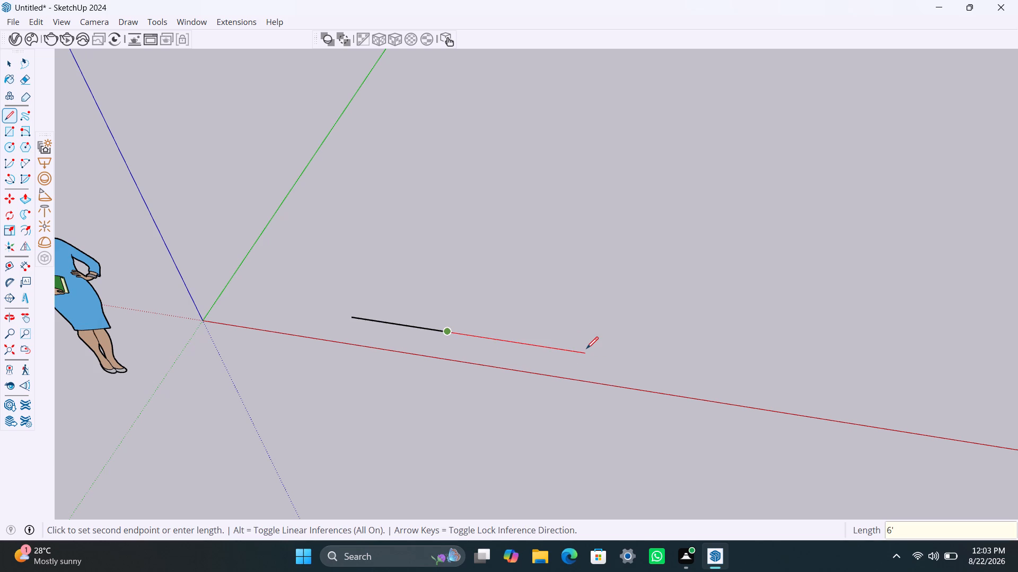
{"action": "type", "text": "10."}
{"action": "type", "text": "5\""}
{"action": "key", "text": "Return"}
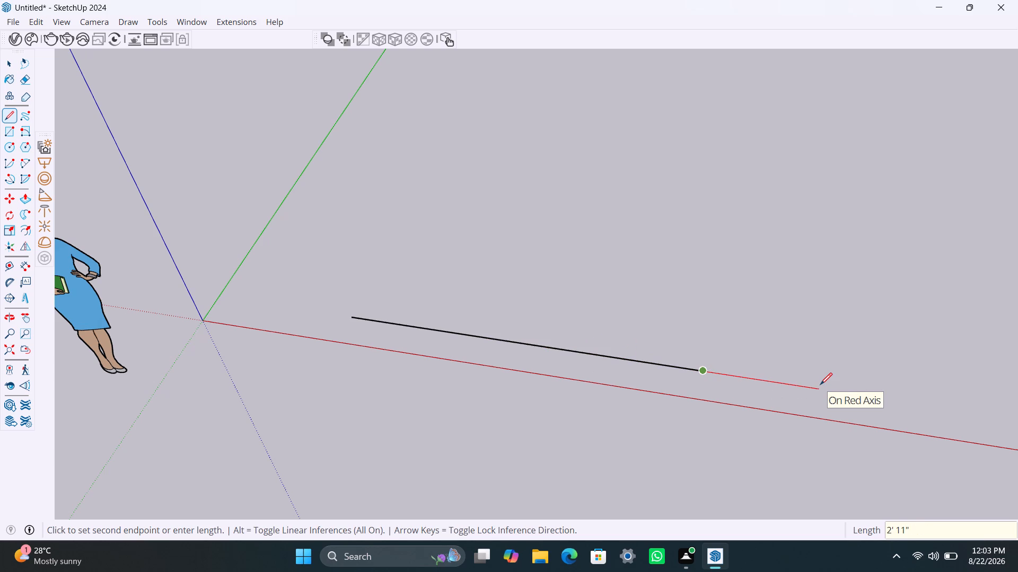
{"action": "type", "text": "5'6\""}
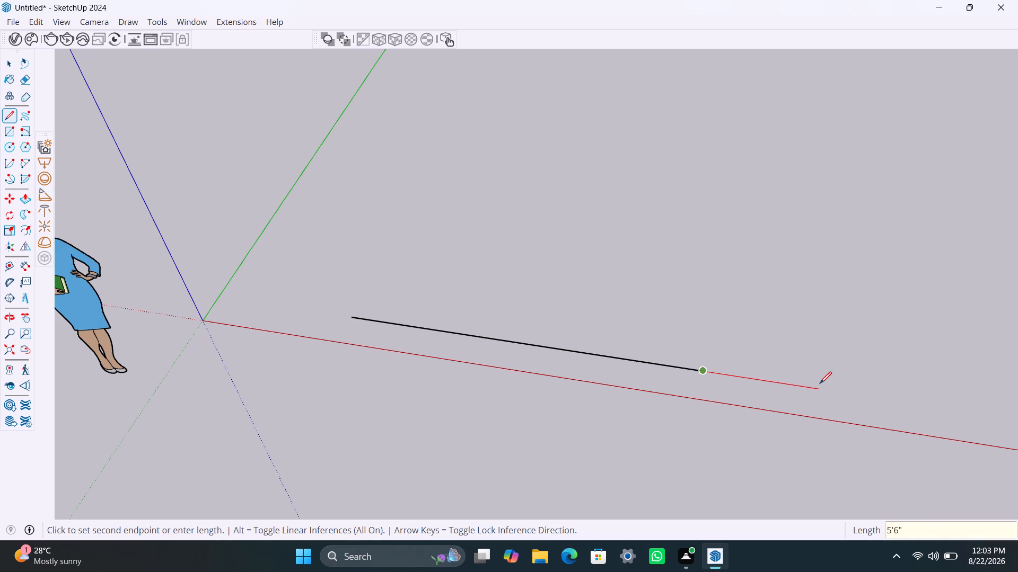
{"action": "key", "text": "Return"}
Extend the line chain along the red axis with a 9" segment and a 3' segment.
{"action": "scroll", "coordinate": [817, 381], "scroll_direction": "down", "scroll_amount": 2}
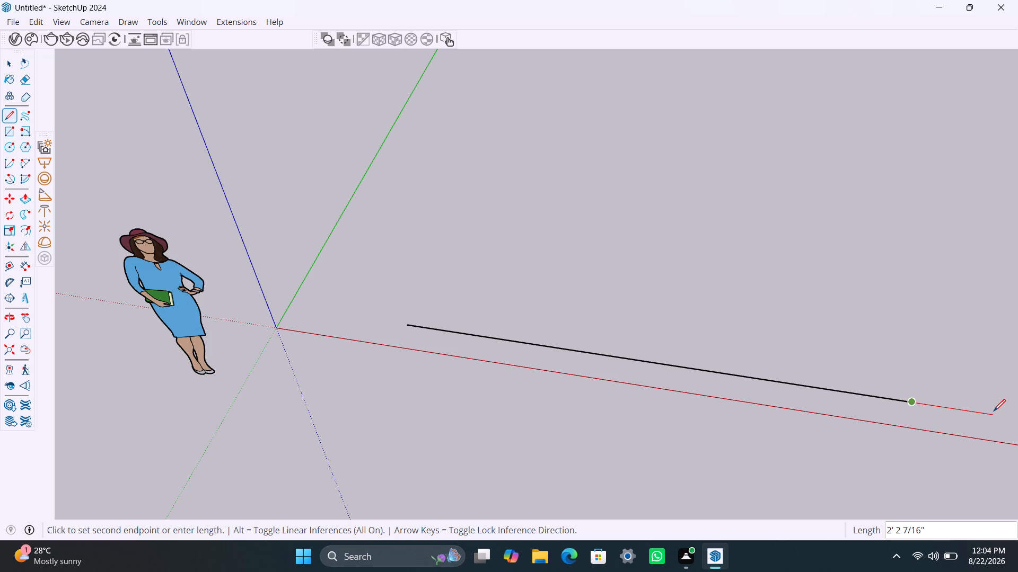
{"action": "type", "text": "9\""}
{"action": "key", "text": "Return"}
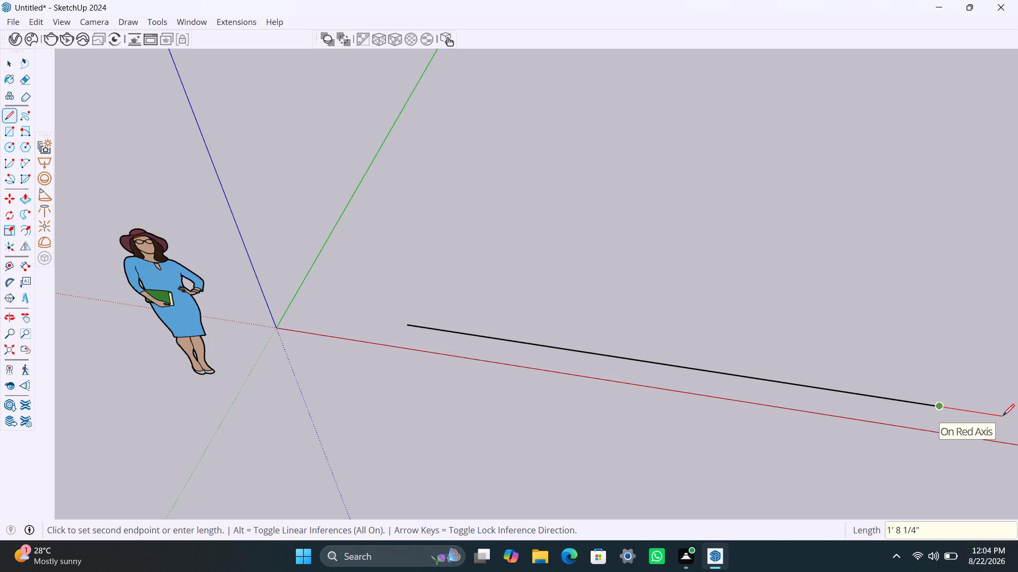
{"action": "type", "text": "3'"}
{"action": "key", "text": "Return"}
Complete the line chain along the red axis with a 2'6" segment and two 9" segments, and finish the line.
{"action": "scroll", "coordinate": [990, 412], "scroll_direction": "down", "scroll_amount": 3}
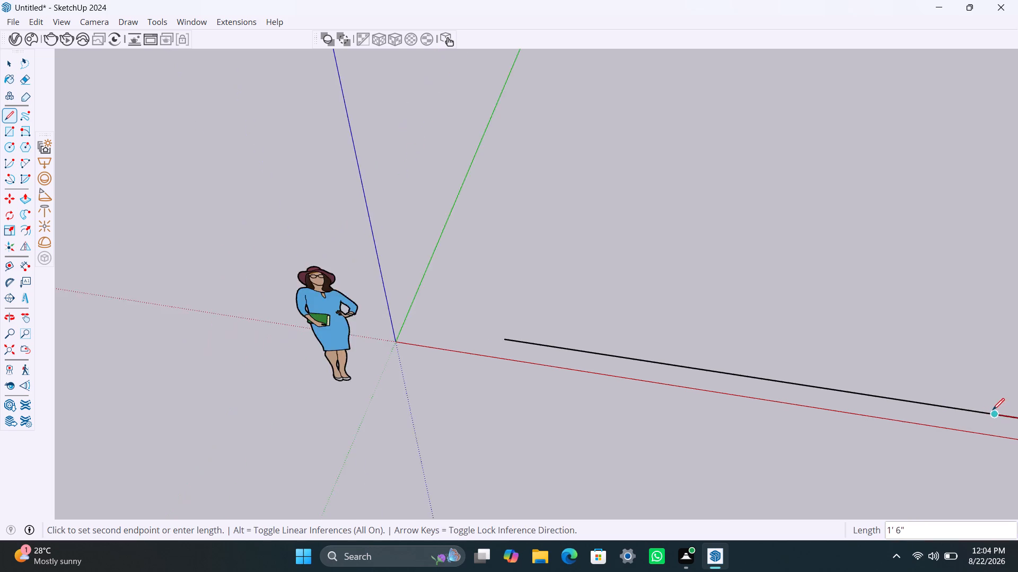
{"action": "scroll", "coordinate": [993, 410], "scroll_direction": "down", "scroll_amount": 9}
{"action": "middle_click_drag", "start_coordinate": [988, 404], "coordinate": [684, 316], "text": "shift"}
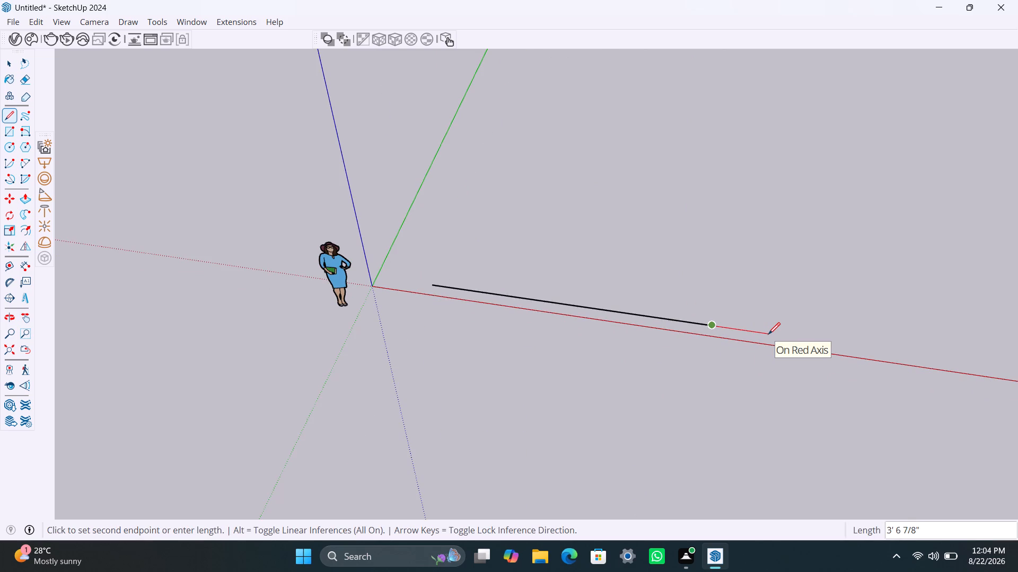
{"action": "type", "text": "2'6\""}
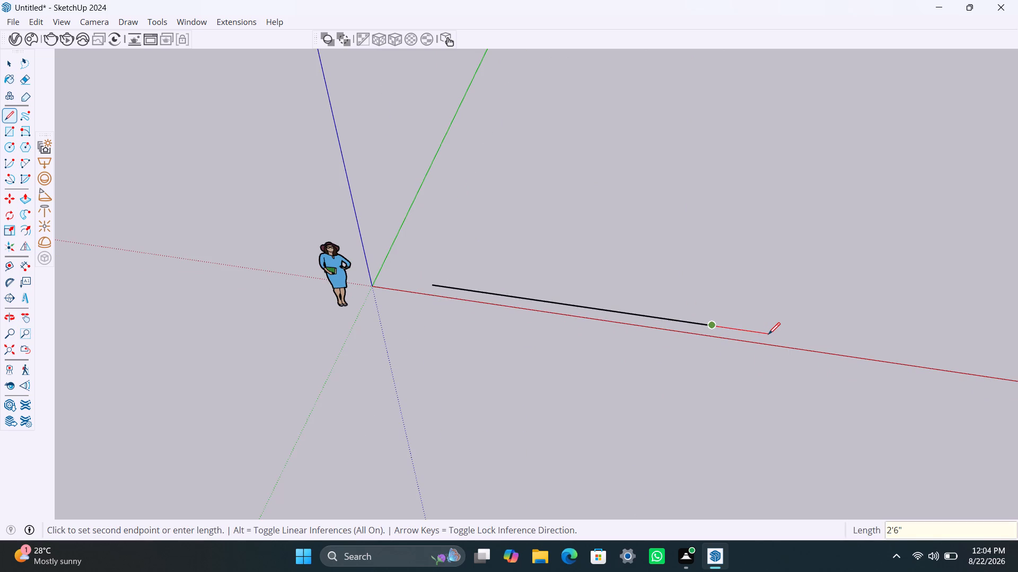
{"action": "key", "text": "Return"}
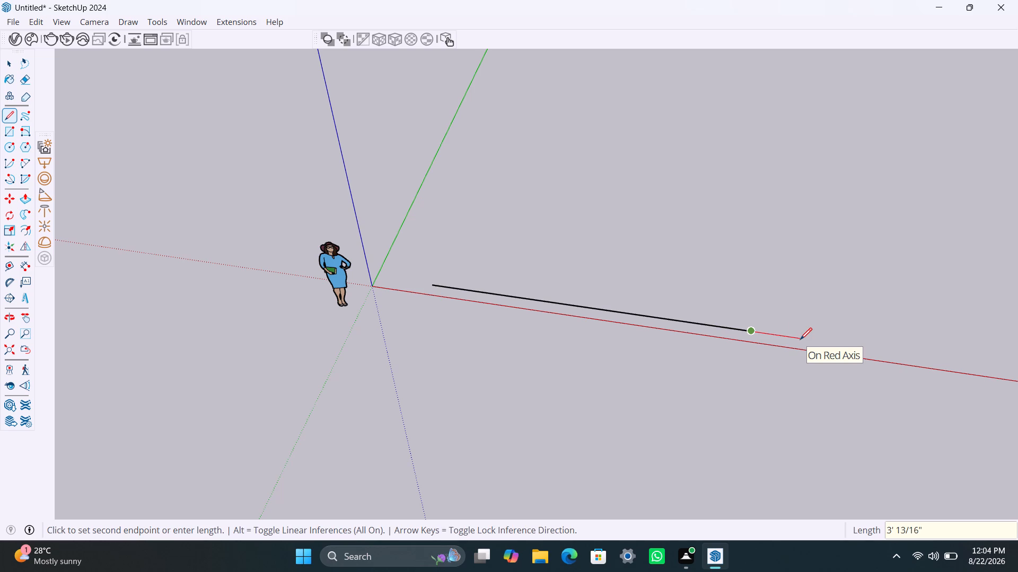
{"action": "type", "text": "9\""}
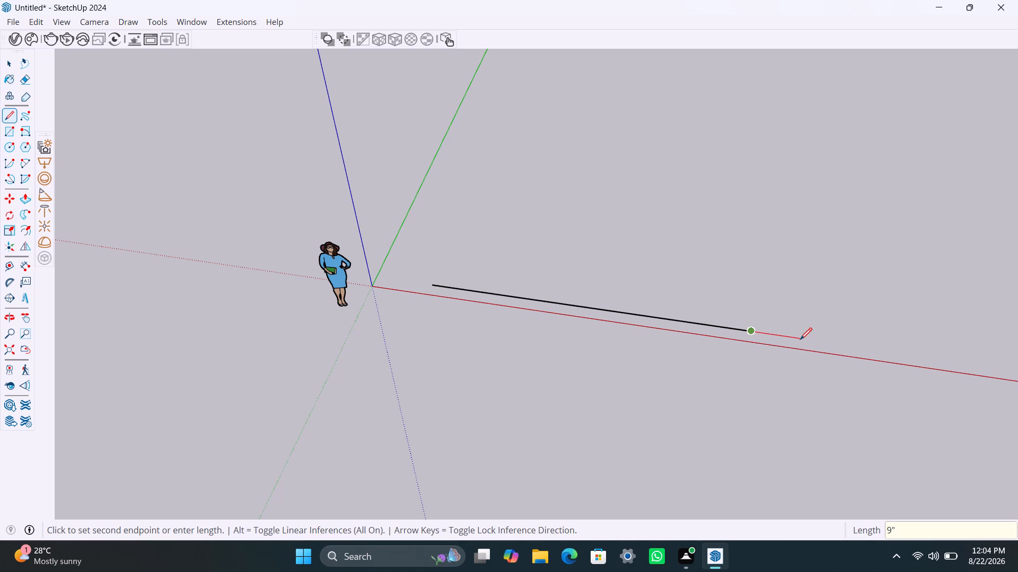
{"action": "key", "text": "Return"}
{"action": "type", "text": "9\""}
{"action": "key", "text": "Return"}
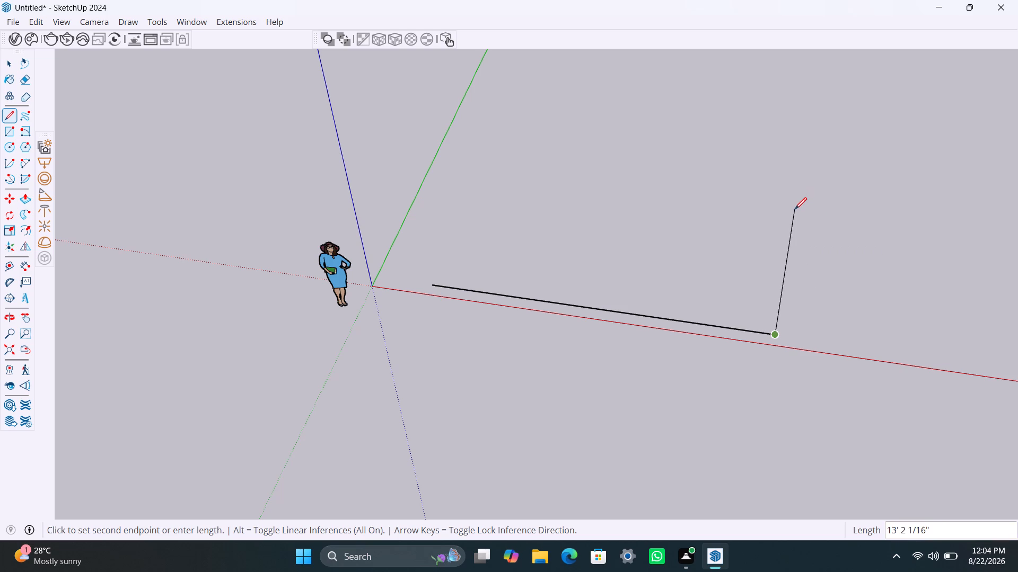
{"action": "key", "text": "space"}
Check the new chain's divisions by adding its segments one by one to the selection from the origin end to the far end.
{"action": "scroll", "coordinate": [454, 298], "scroll_direction": "up", "scroll_amount": 4}
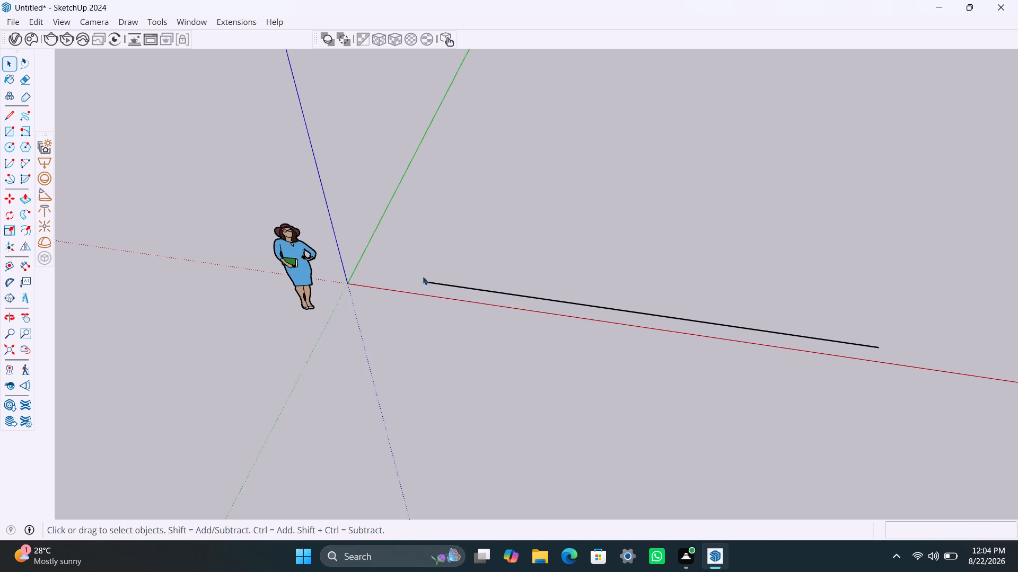
{"action": "scroll", "coordinate": [423, 276], "scroll_direction": "up", "scroll_amount": 1}
{"action": "left_click", "coordinate": [449, 284]}
{"action": "left_click", "coordinate": [443, 284]}
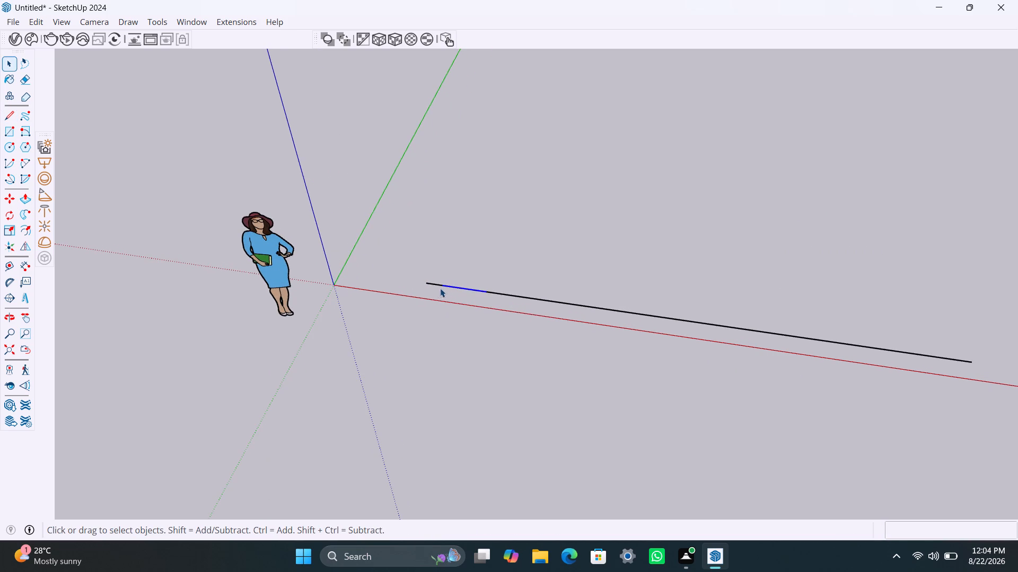
{"action": "left_click", "coordinate": [428, 282], "text": "shift"}
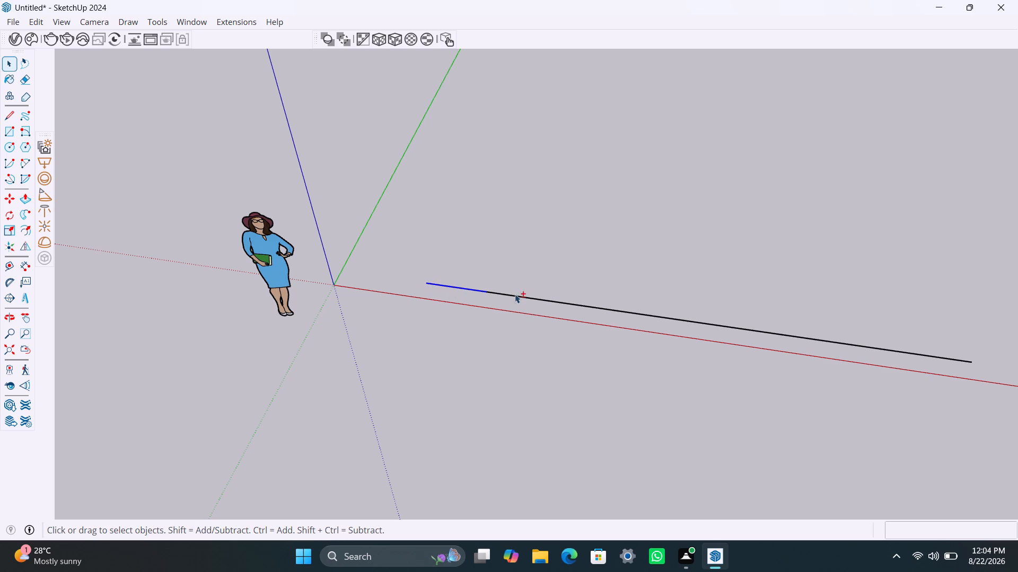
{"action": "left_click", "coordinate": [522, 301], "text": "shift"}
{"action": "left_click", "coordinate": [541, 303], "text": "shift"}
{"action": "left_click", "coordinate": [527, 296]}
{"action": "left_click", "coordinate": [470, 290], "text": "shift"}
{"action": "left_click", "coordinate": [438, 284], "text": "shift"}
{"action": "left_click", "coordinate": [678, 320], "text": "shift"}
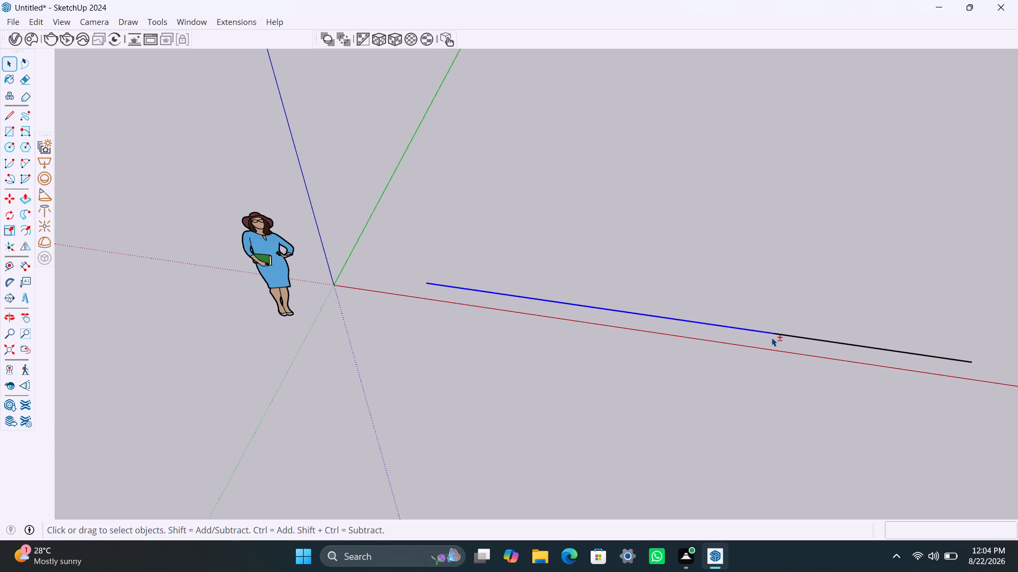
{"action": "left_click_drag", "start_coordinate": [784, 332], "coordinate": [788, 334], "text": "shift"}
{"action": "left_click", "coordinate": [809, 337], "text": "shift"}
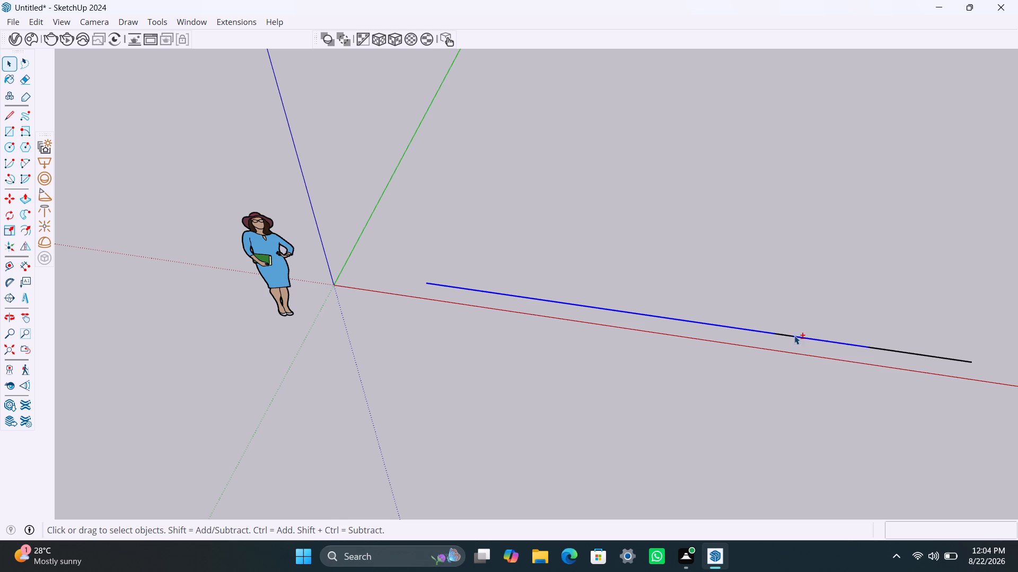
{"action": "left_click", "coordinate": [782, 335], "text": "shift"}
{"action": "left_click", "coordinate": [883, 347], "text": "shift"}
{"action": "left_click", "coordinate": [881, 353], "text": "shift"}
{"action": "left_click", "coordinate": [880, 347], "text": "shift"}
{"action": "left_click", "coordinate": [890, 351], "text": "shift"}
{"action": "left_click", "coordinate": [954, 361], "text": "shift"}
{"action": "left_click", "coordinate": [942, 357], "text": "shift"}
{"action": "right_click", "coordinate": [805, 336], "text": "shift"}
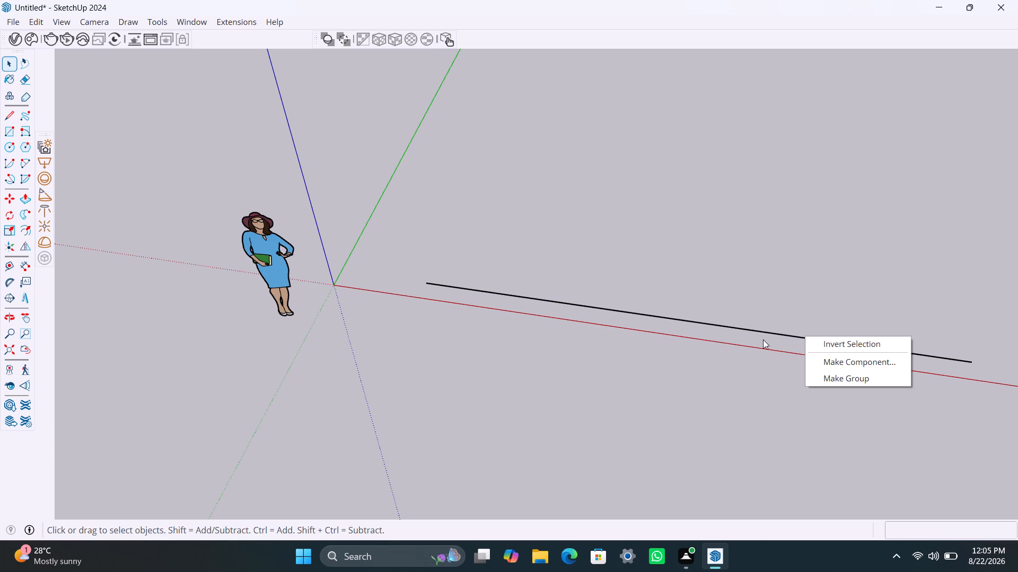
{"action": "left_click", "coordinate": [756, 332], "text": "shift"}
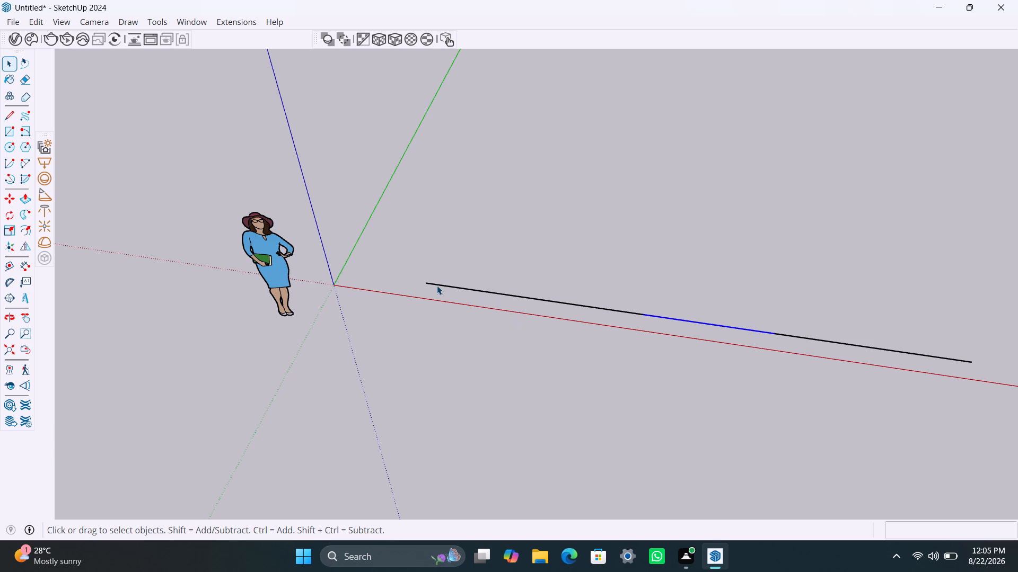
Select the whole chain of base segments and weld its edges into one continuous base line.
{"action": "left_click", "coordinate": [437, 285]}
{"action": "triple_click", "coordinate": [435, 285]}
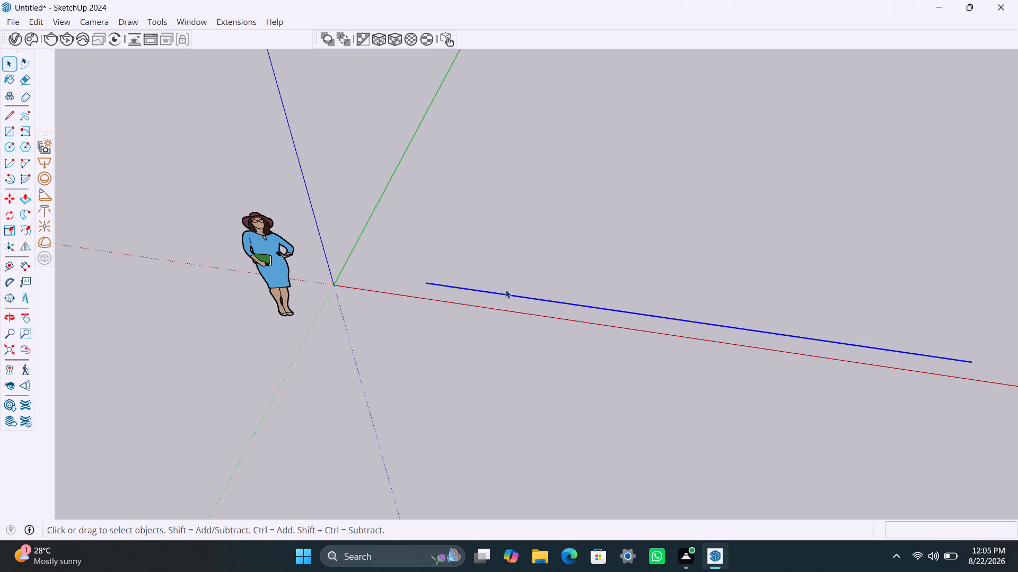
{"action": "right_click", "coordinate": [501, 292]}
{"action": "triple_click", "coordinate": [473, 291]}
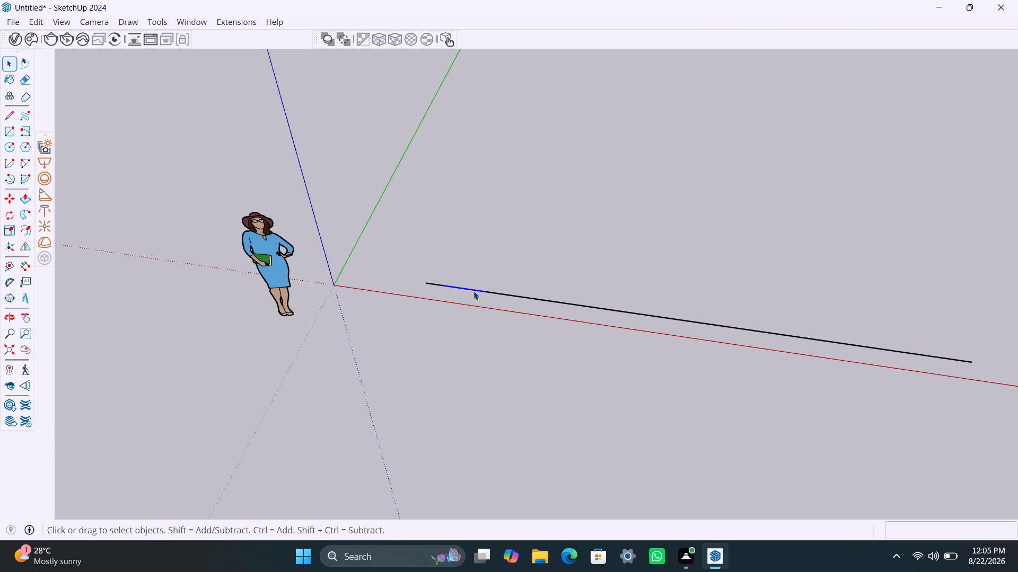
{"action": "double_click", "coordinate": [473, 291]}
{"action": "right_click", "coordinate": [471, 288]}
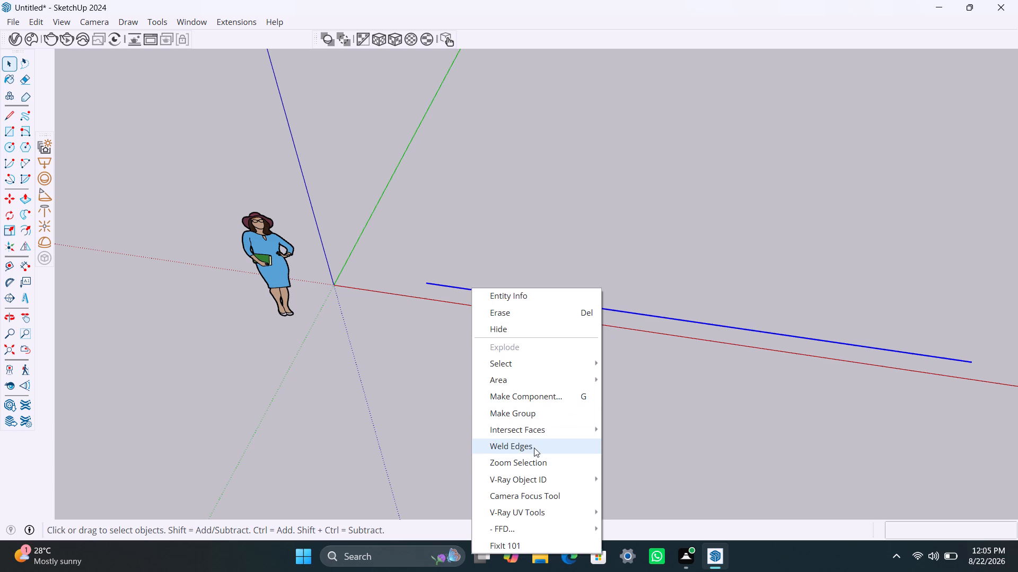
{"action": "left_click", "coordinate": [534, 447]}
{"action": "left_click", "coordinate": [501, 211]}
{"action": "scroll", "coordinate": [486, 292], "scroll_direction": "down", "scroll_amount": 3}
{"action": "middle_click_drag", "start_coordinate": [449, 313], "coordinate": [488, 324]}
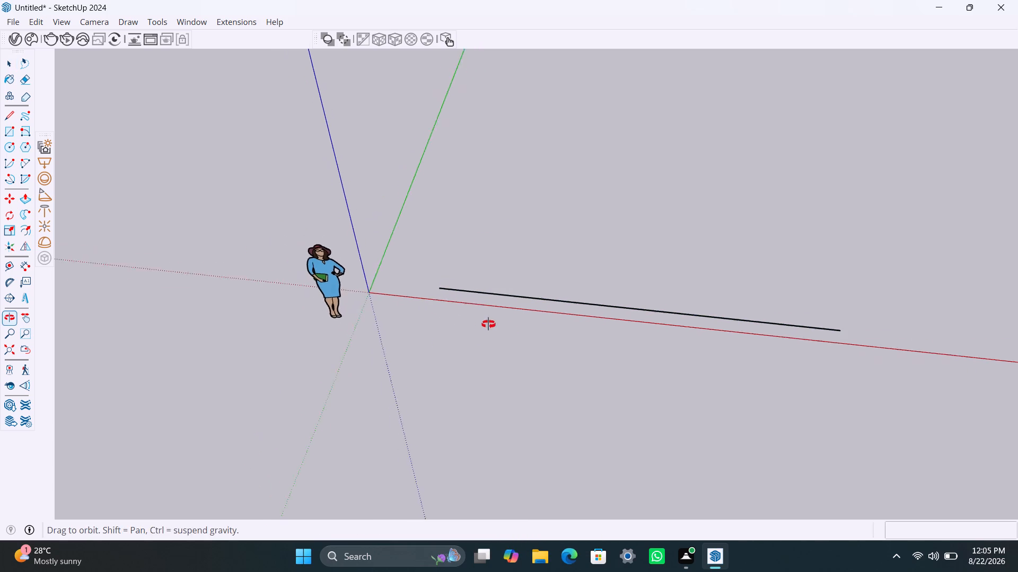
{"action": "middle_click_drag", "start_coordinate": [488, 324], "coordinate": [502, 329]}
{"action": "scroll", "coordinate": [447, 288], "scroll_direction": "up", "scroll_amount": 2}
{"action": "middle_click_drag", "start_coordinate": [460, 314], "coordinate": [455, 326]}
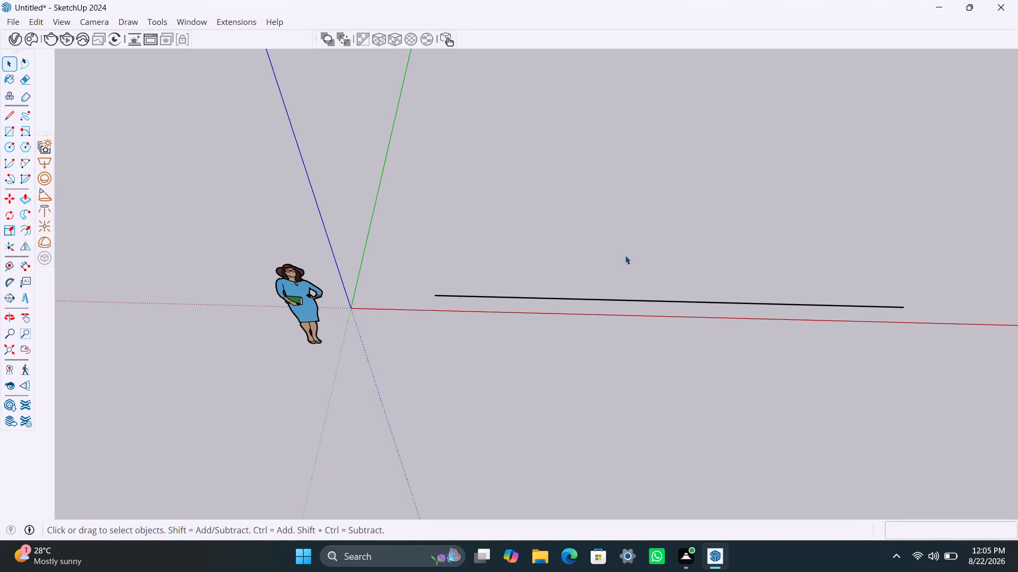
{"action": "left_click", "coordinate": [435, 294]}
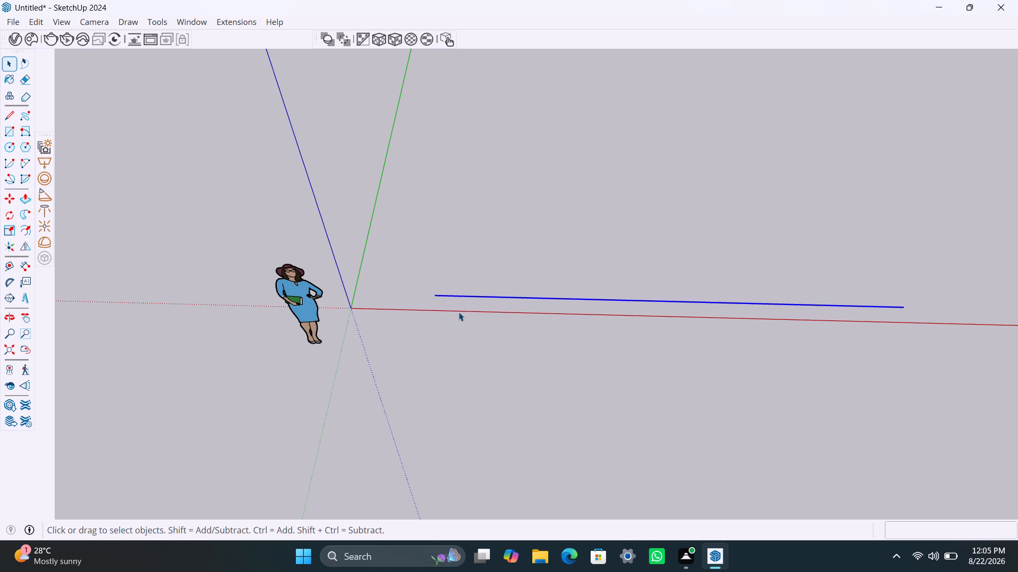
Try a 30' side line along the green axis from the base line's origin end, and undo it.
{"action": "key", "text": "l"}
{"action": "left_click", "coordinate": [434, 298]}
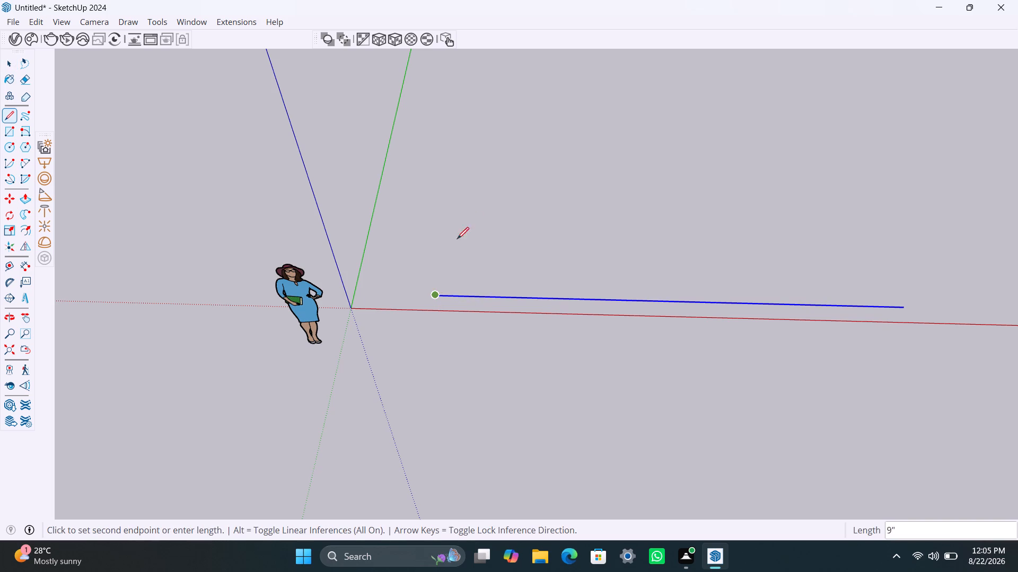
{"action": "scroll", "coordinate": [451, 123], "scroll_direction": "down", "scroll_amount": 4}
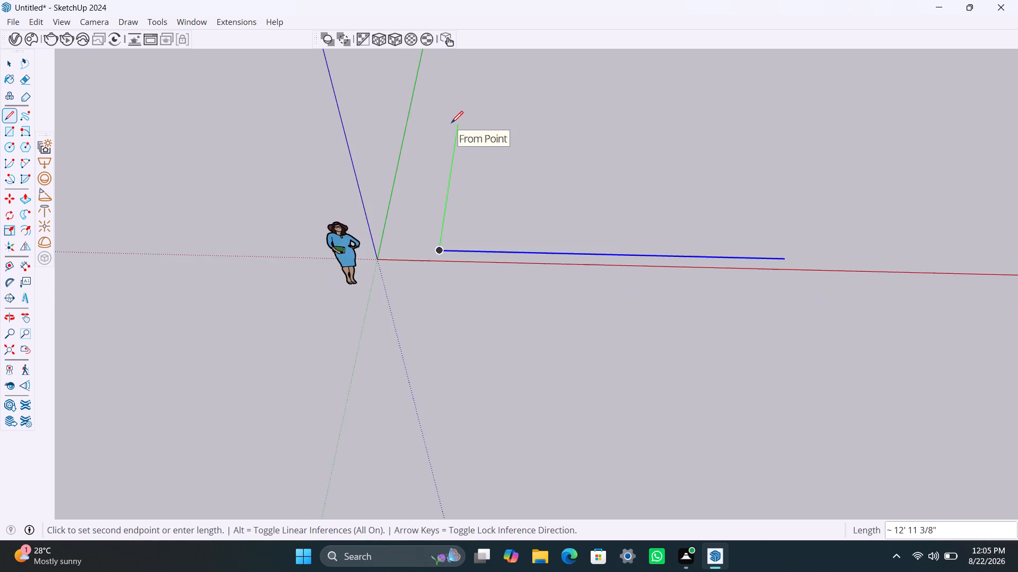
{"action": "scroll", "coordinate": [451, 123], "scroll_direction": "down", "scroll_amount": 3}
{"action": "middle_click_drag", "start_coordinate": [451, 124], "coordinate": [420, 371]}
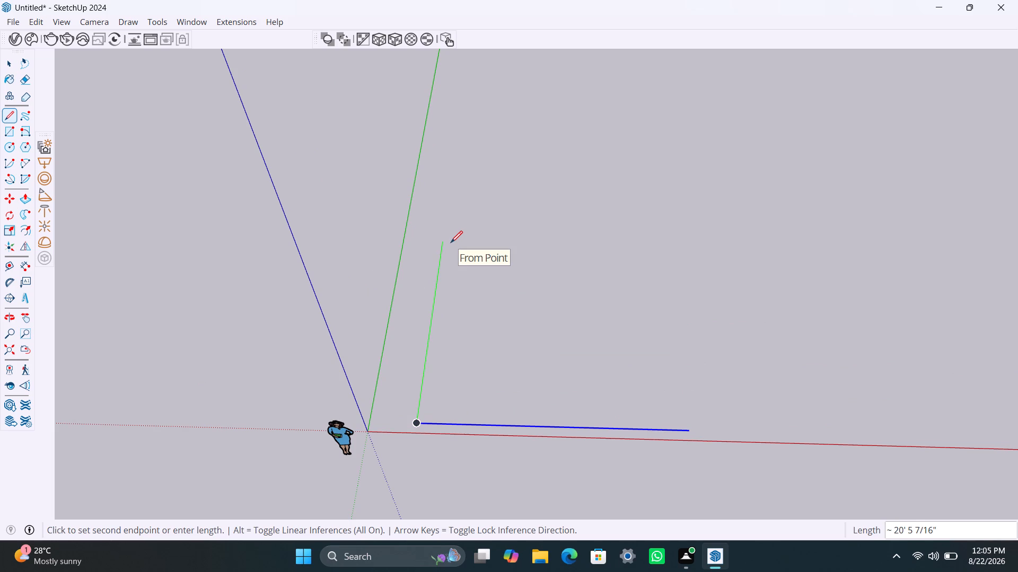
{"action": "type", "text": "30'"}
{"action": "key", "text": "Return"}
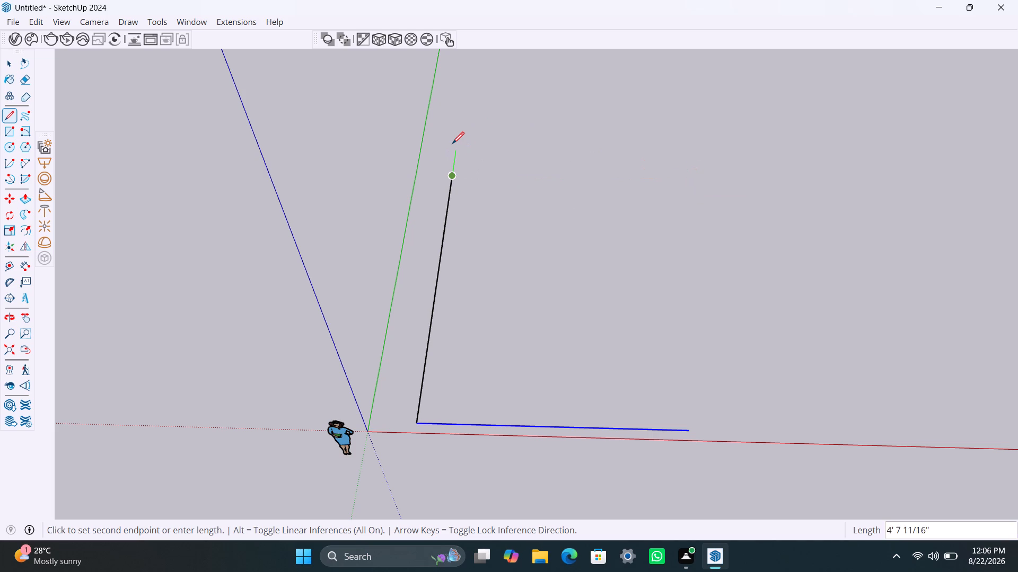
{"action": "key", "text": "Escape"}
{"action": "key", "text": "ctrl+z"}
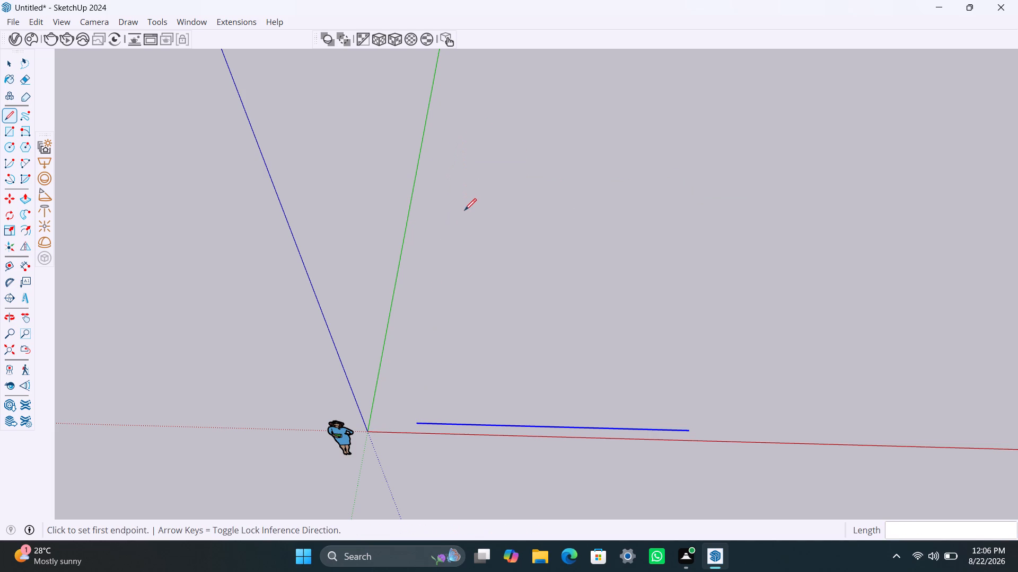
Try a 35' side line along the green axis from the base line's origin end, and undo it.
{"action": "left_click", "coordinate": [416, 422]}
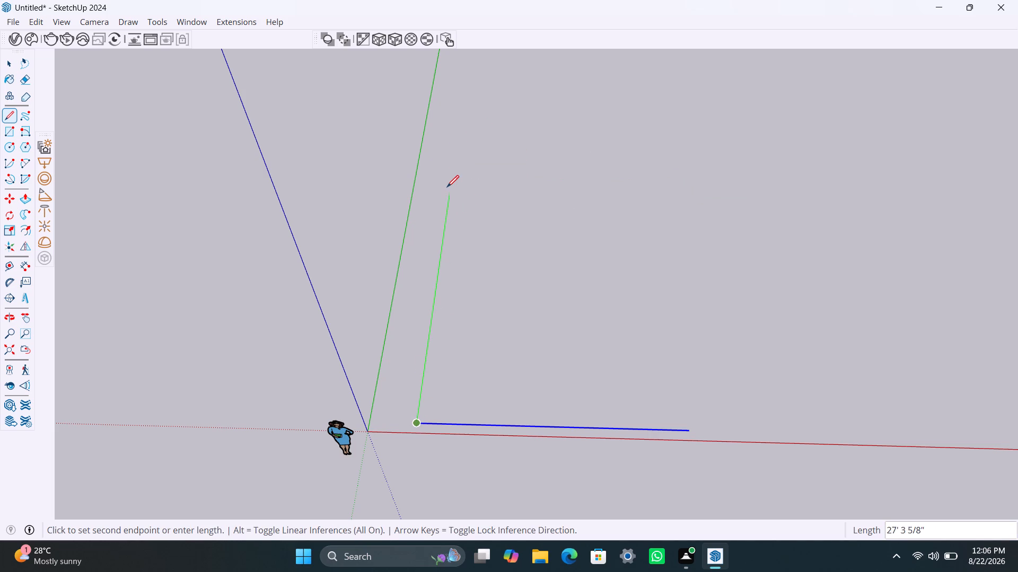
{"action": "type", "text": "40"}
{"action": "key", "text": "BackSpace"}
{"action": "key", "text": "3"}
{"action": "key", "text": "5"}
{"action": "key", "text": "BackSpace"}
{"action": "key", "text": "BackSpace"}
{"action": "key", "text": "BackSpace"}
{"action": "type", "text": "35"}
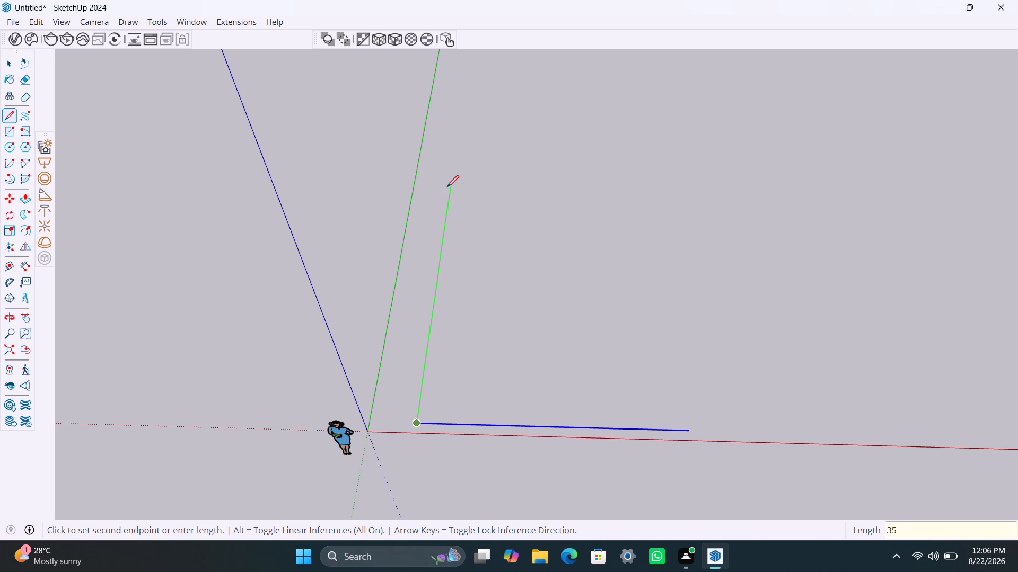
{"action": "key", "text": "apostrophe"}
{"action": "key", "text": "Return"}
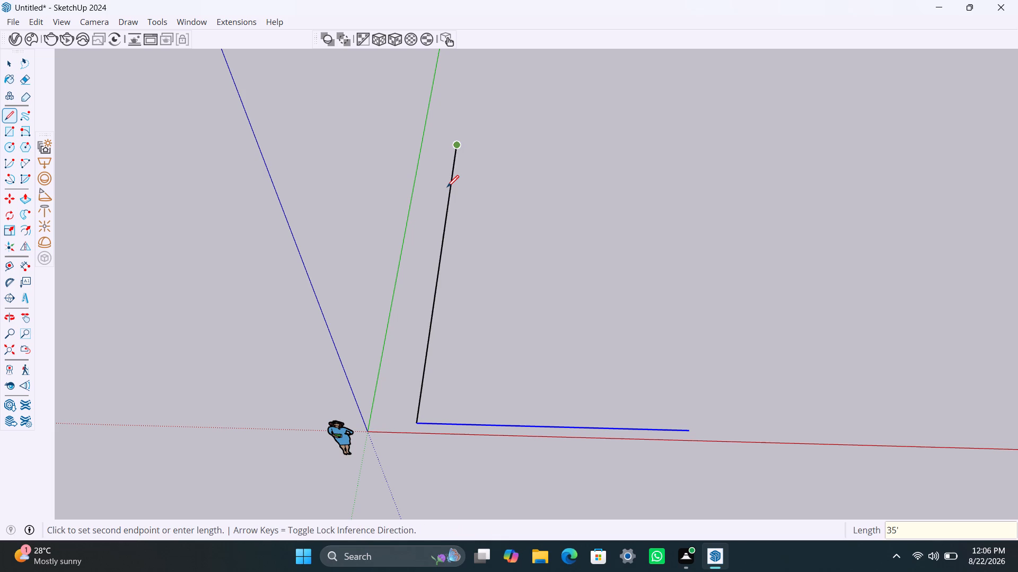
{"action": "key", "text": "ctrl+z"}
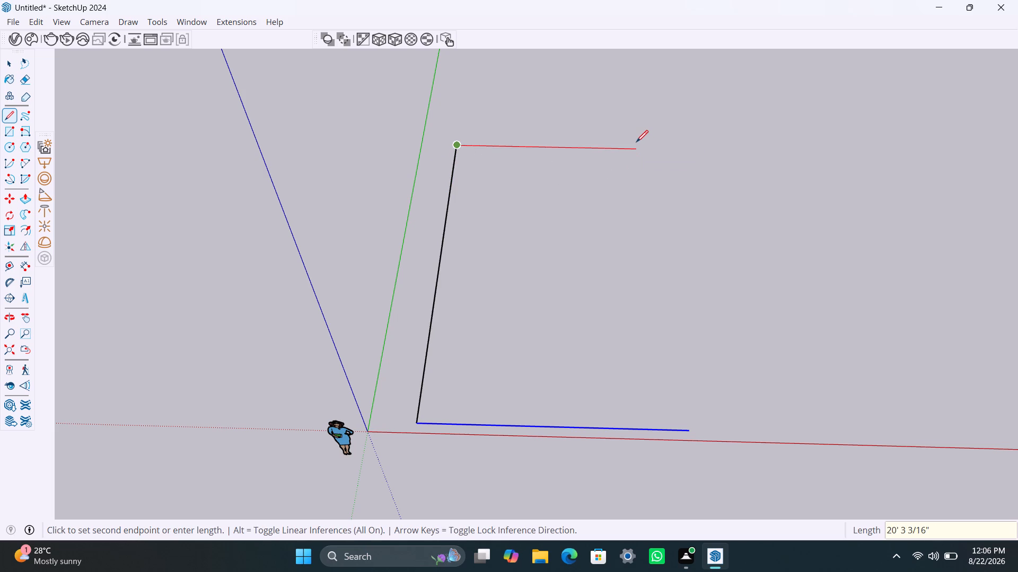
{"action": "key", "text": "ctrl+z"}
Draw a 35' side line along the green axis from the base line's end nearest the origin.
{"action": "left_click", "coordinate": [420, 425]}
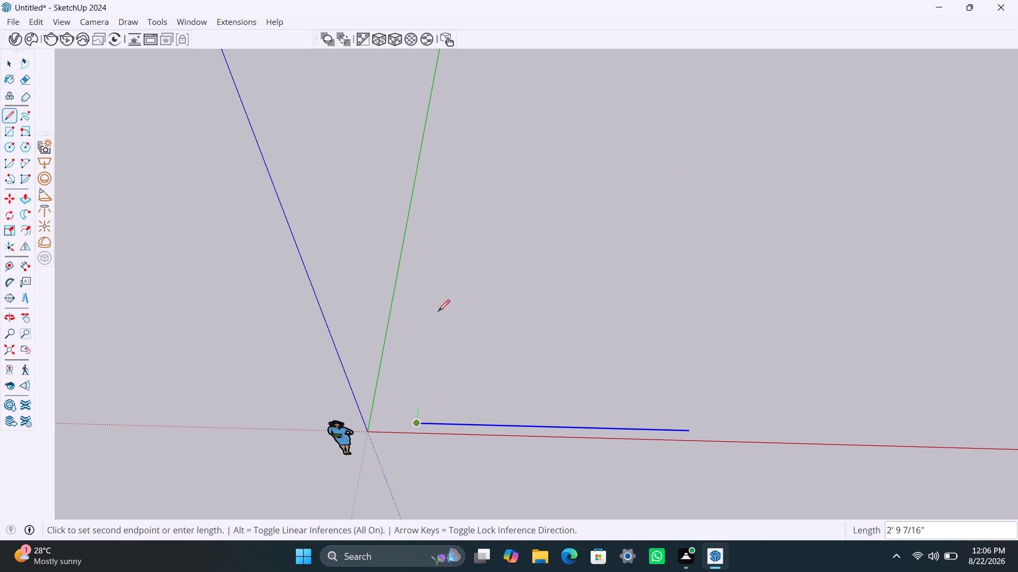
{"action": "type", "text": "35'"}
{"action": "key", "text": "Return"}
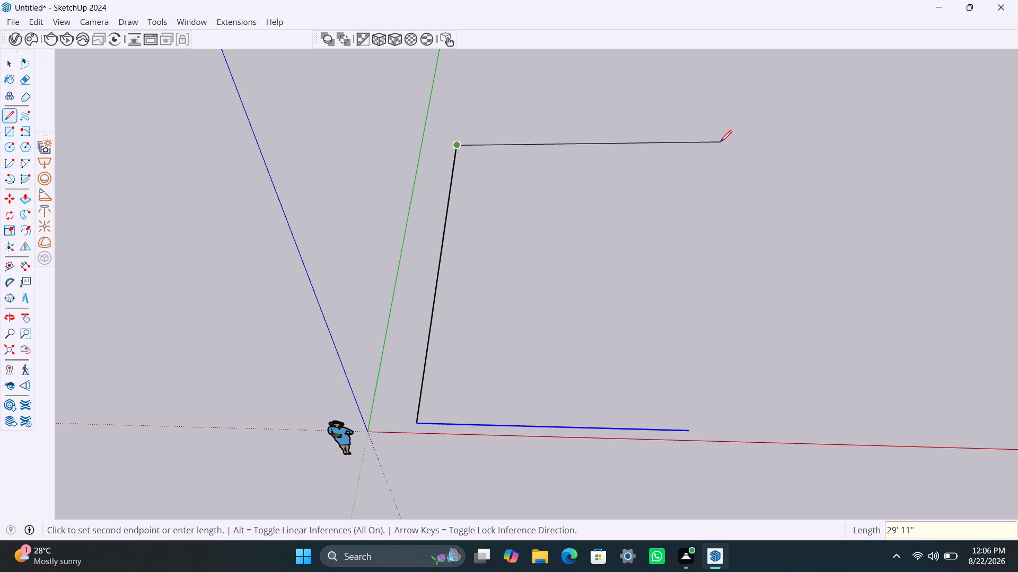
{"action": "key", "text": "Escape"}
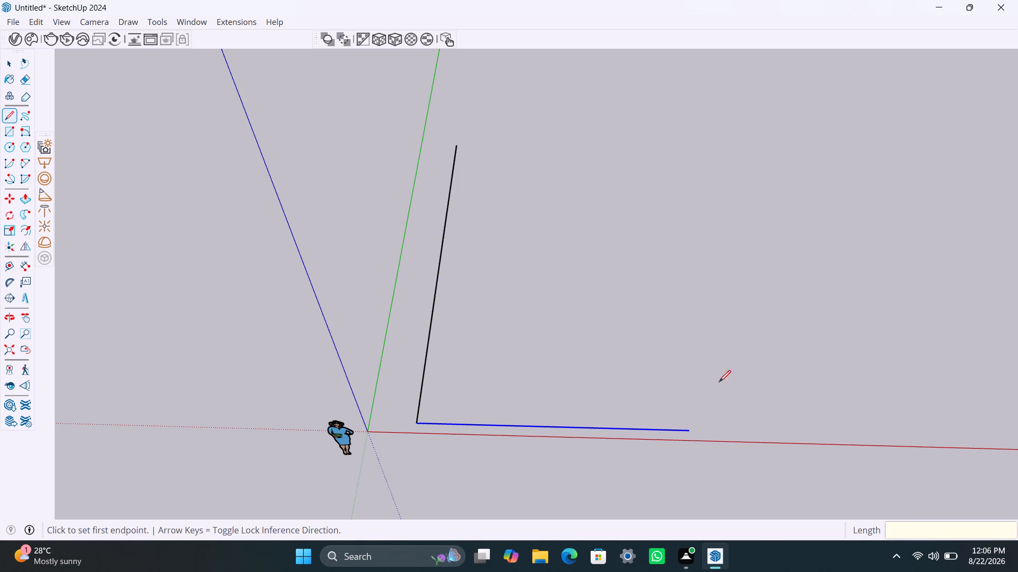
Draw a 35' side line along the green axis from the base line's far end and close the rectangle with a back edge.
{"action": "left_click", "coordinate": [690, 430]}
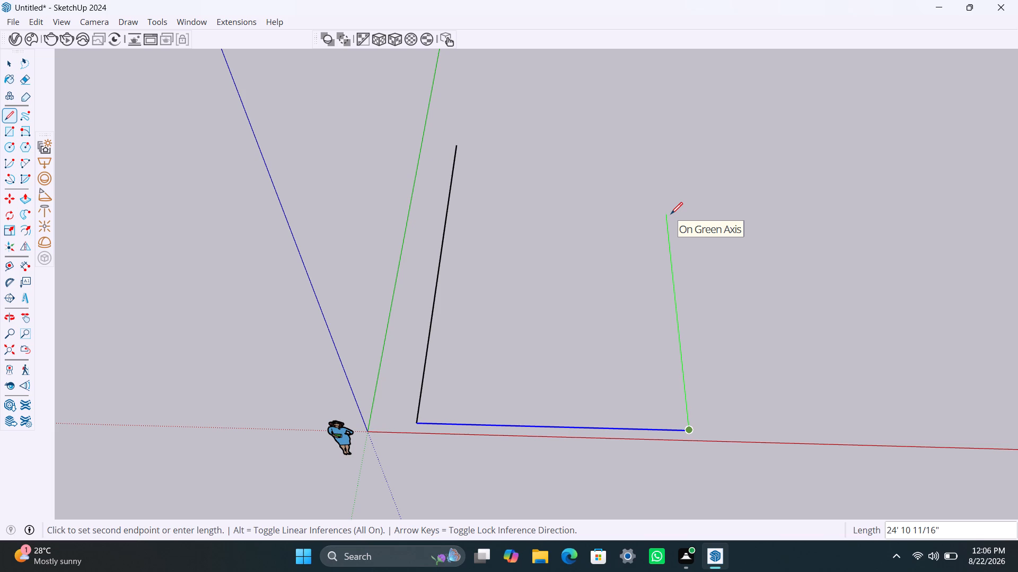
{"action": "type", "text": "35'"}
{"action": "key", "text": "Return"}
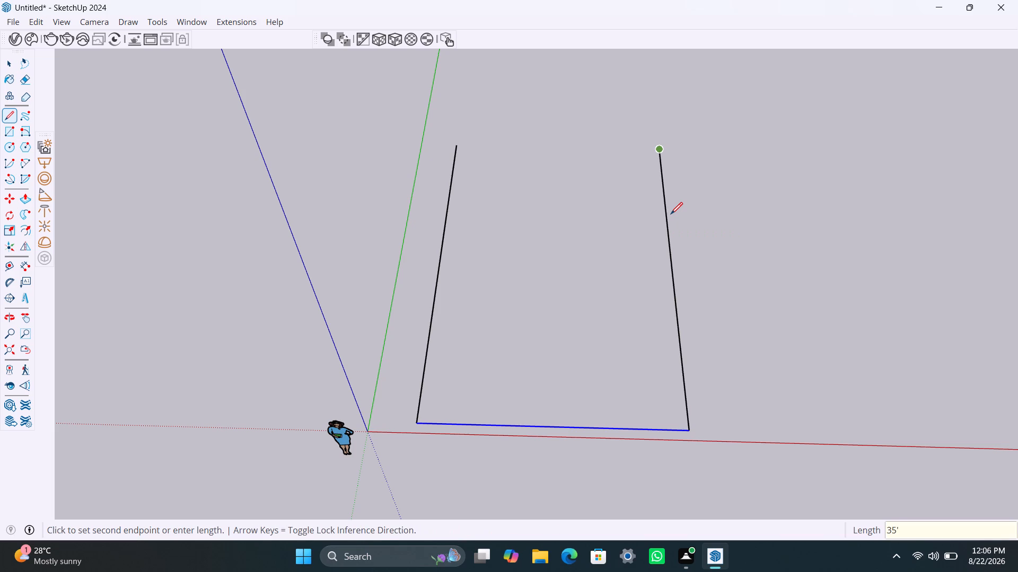
{"action": "left_click", "coordinate": [458, 147]}
{"action": "key", "text": "space"}
{"action": "left_click", "coordinate": [820, 291]}
Make the rectangular footprint face and its edges into a group.
{"action": "scroll", "coordinate": [610, 351], "scroll_direction": "down", "scroll_amount": 4}
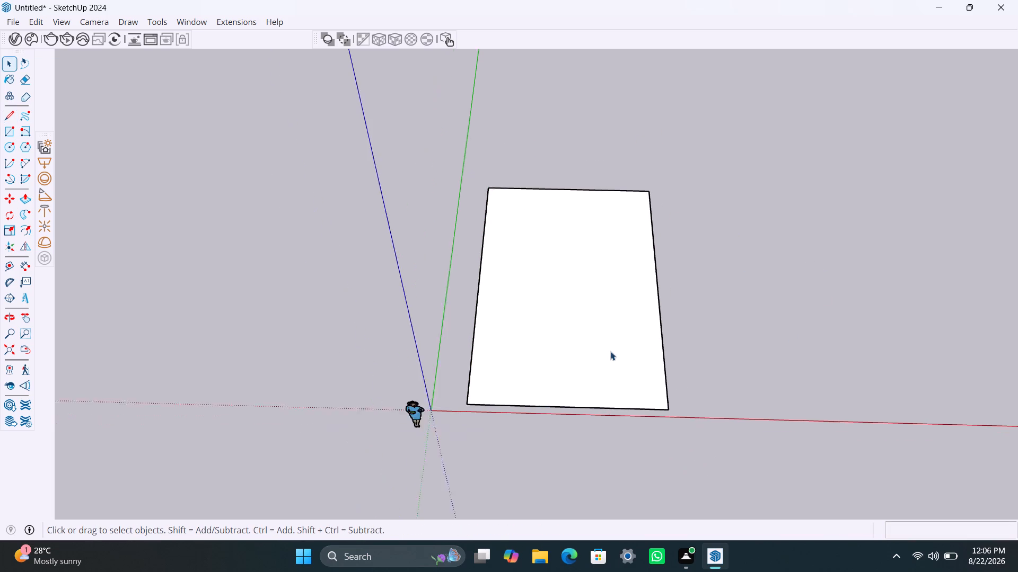
{"action": "middle_click_drag", "start_coordinate": [612, 364], "coordinate": [572, 367]}
{"action": "left_click", "coordinate": [555, 346]}
{"action": "left_click", "coordinate": [555, 346]}
{"action": "right_click", "coordinate": [554, 345]}
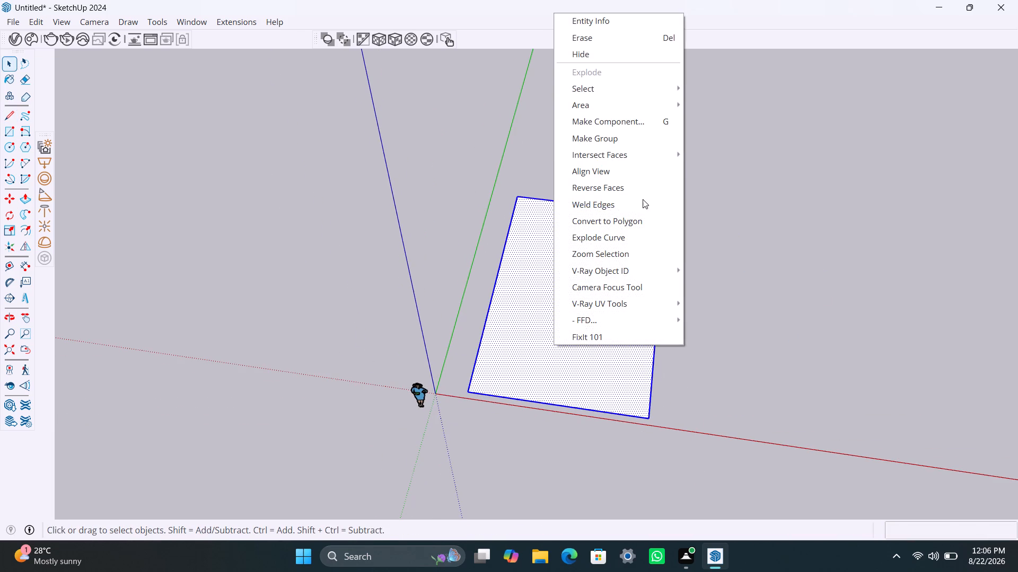
{"action": "left_click", "coordinate": [622, 144]}
Inside the footprint group, offset the rectangle's outline 9" inward to form a perimeter band, and exit the group.
{"action": "double_click", "coordinate": [604, 305]}
{"action": "left_click", "coordinate": [573, 329]}
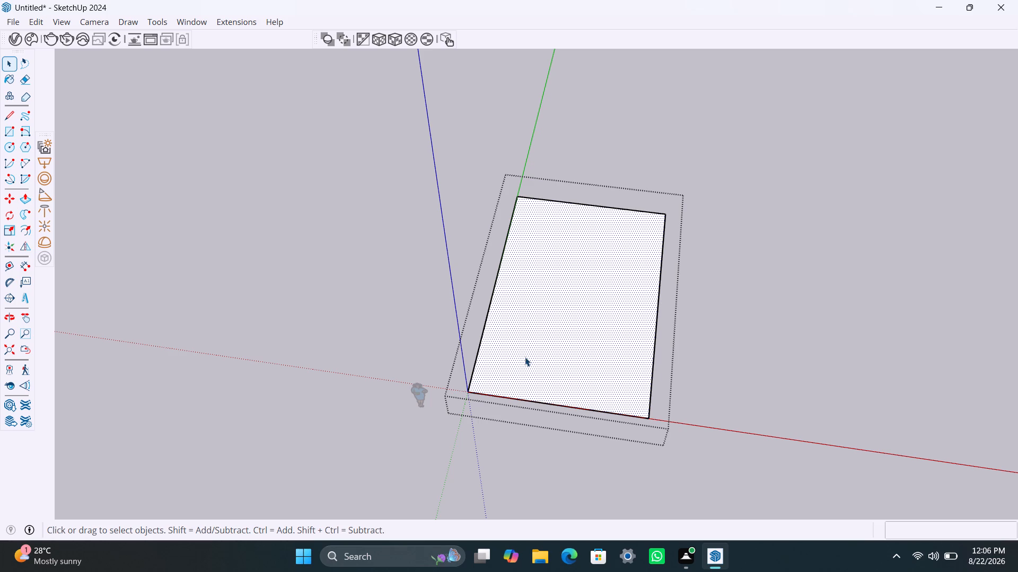
{"action": "key", "text": "f"}
{"action": "left_click", "coordinate": [504, 338]}
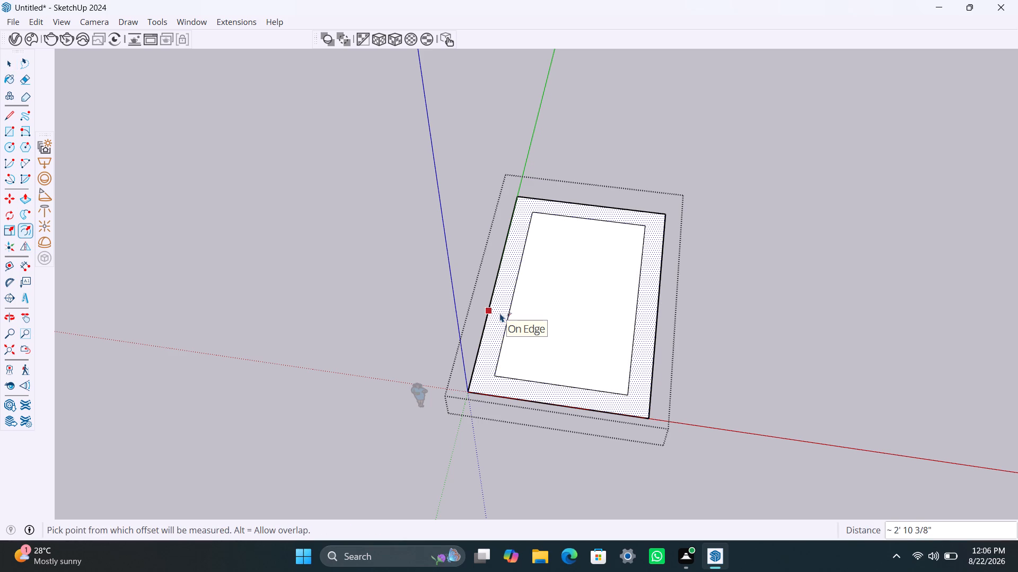
{"action": "type", "text": "9\""}
{"action": "key", "text": "Return"}
{"action": "key", "text": "space"}
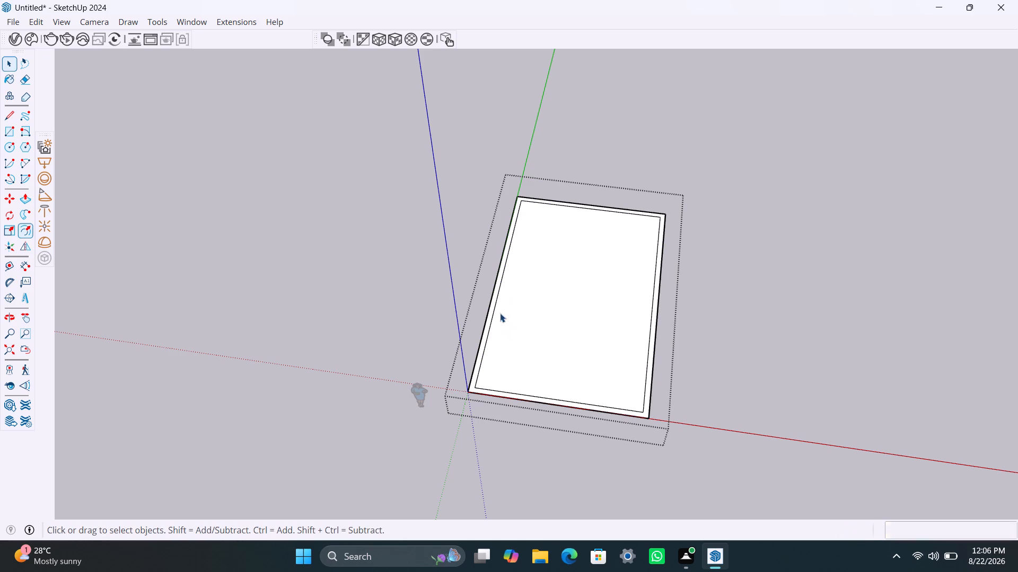
{"action": "scroll", "coordinate": [491, 334], "scroll_direction": "up", "scroll_amount": 4}
{"action": "left_click", "coordinate": [569, 327]}
{"action": "left_click", "coordinate": [863, 343]}
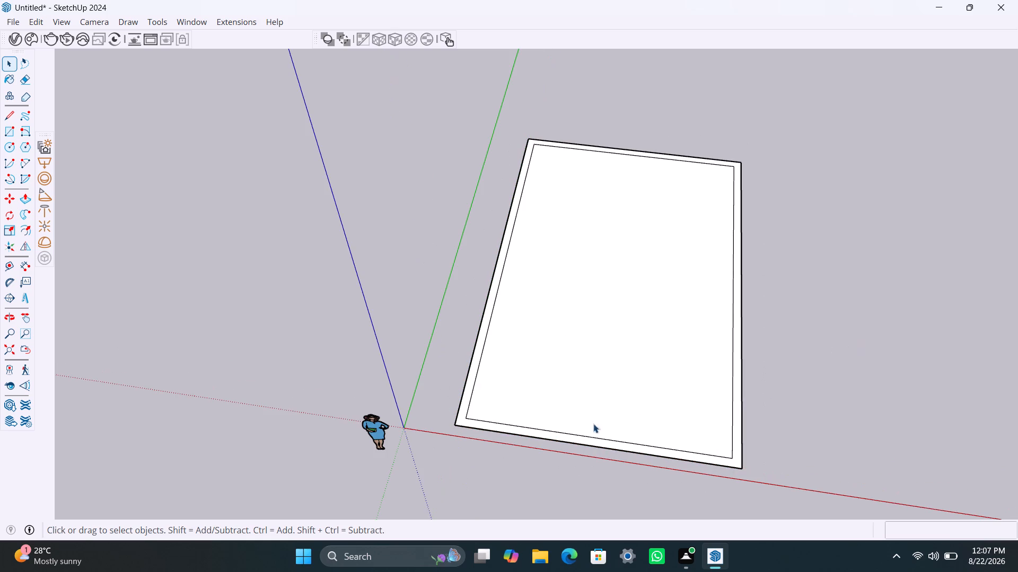
Reopen the footprint group and Push/Pull the 9" perimeter band upward by 1'6".
{"action": "key", "text": "space"}
{"action": "left_click", "coordinate": [479, 354]}
{"action": "double_click", "coordinate": [479, 354]}
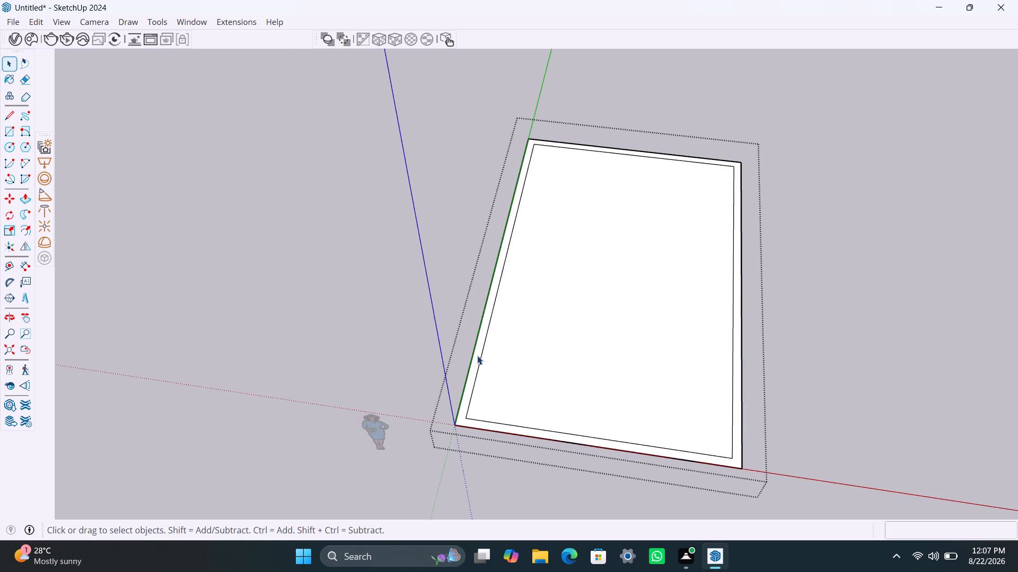
{"action": "left_click", "coordinate": [476, 356]}
{"action": "key", "text": "p"}
{"action": "left_click", "coordinate": [476, 356]}
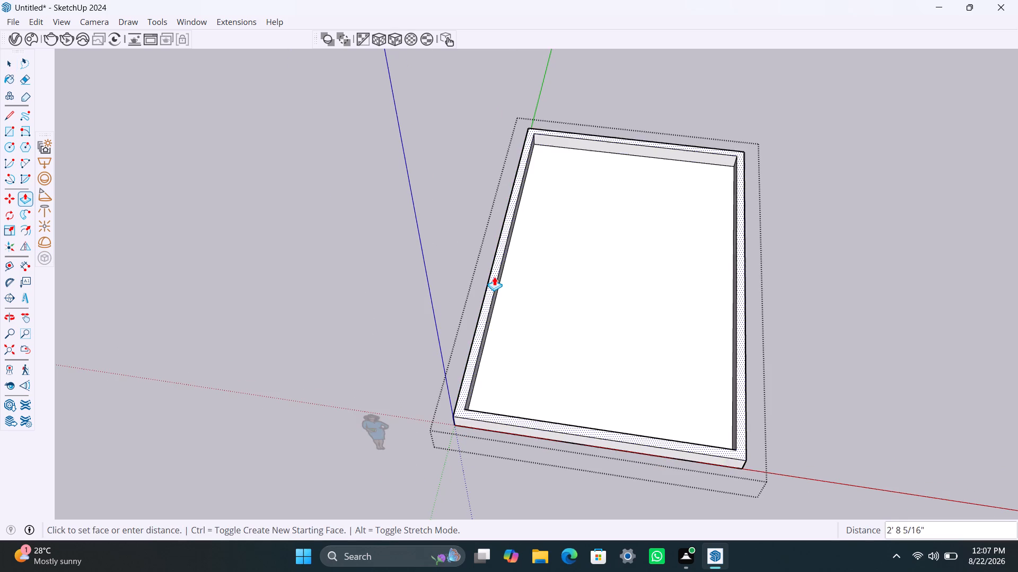
{"action": "scroll", "coordinate": [494, 274], "scroll_direction": "down", "scroll_amount": 6}
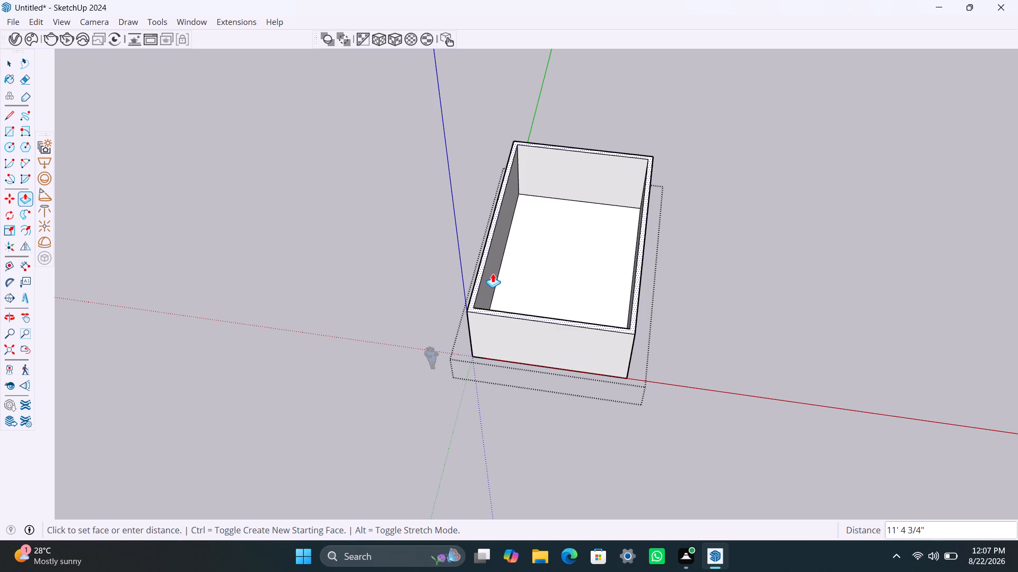
{"action": "key", "text": "1"}
{"action": "key", "text": "apostrophe"}
{"action": "type", "text": "6\""}
{"action": "key", "text": "Return"}
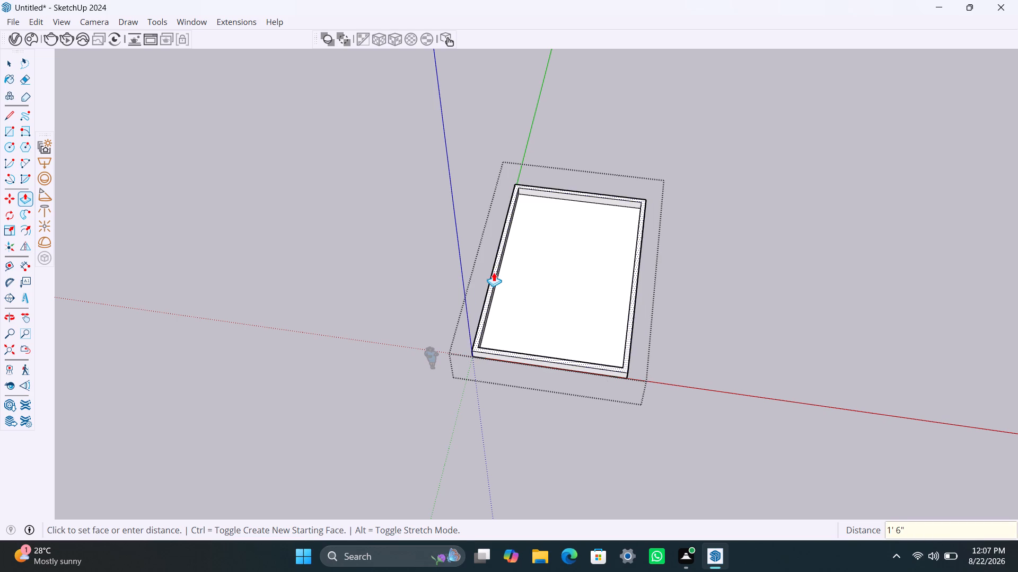
Push/Pull the top face of the 9" perimeter band upward by a further 1'6".
{"action": "scroll", "coordinate": [493, 306], "scroll_direction": "up", "scroll_amount": 5}
{"action": "left_click", "coordinate": [478, 318]}
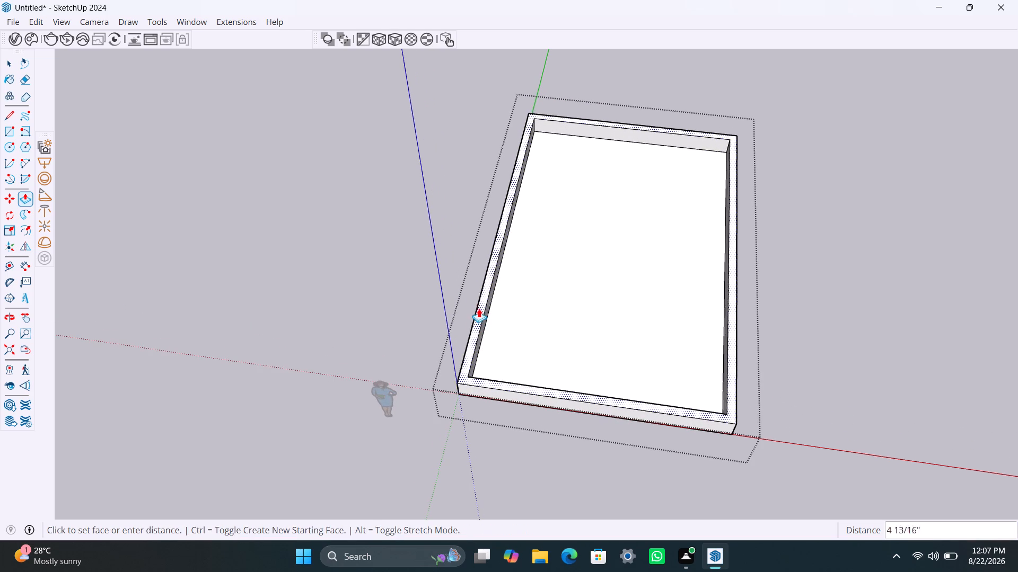
{"action": "type", "text": "1'"}
{"action": "type", "text": "6\""}
{"action": "key", "text": "Return"}
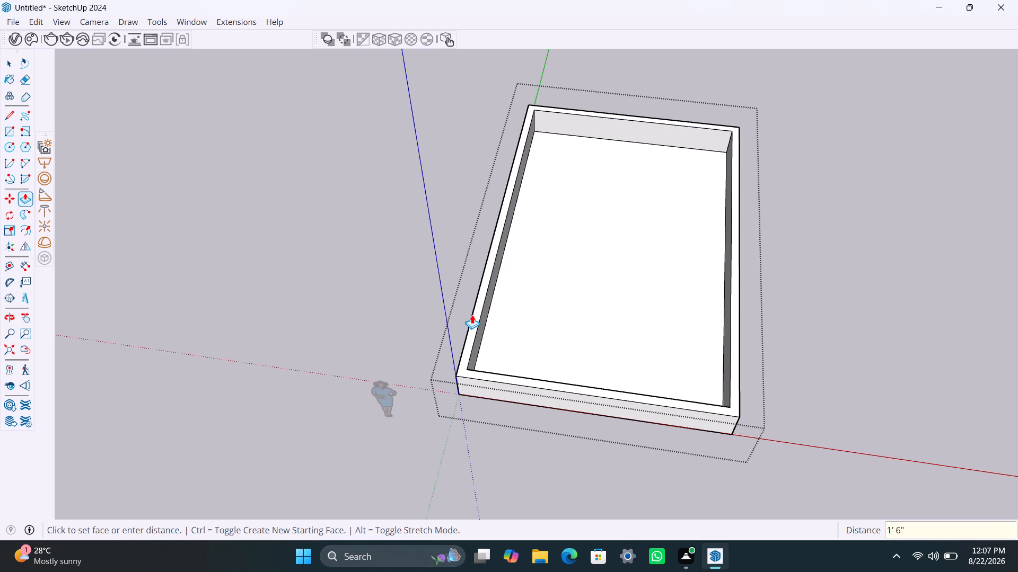
Push/Pull the perimeter band's top face upward by 11'6" to form the storey walls.
{"action": "left_click", "coordinate": [476, 317]}
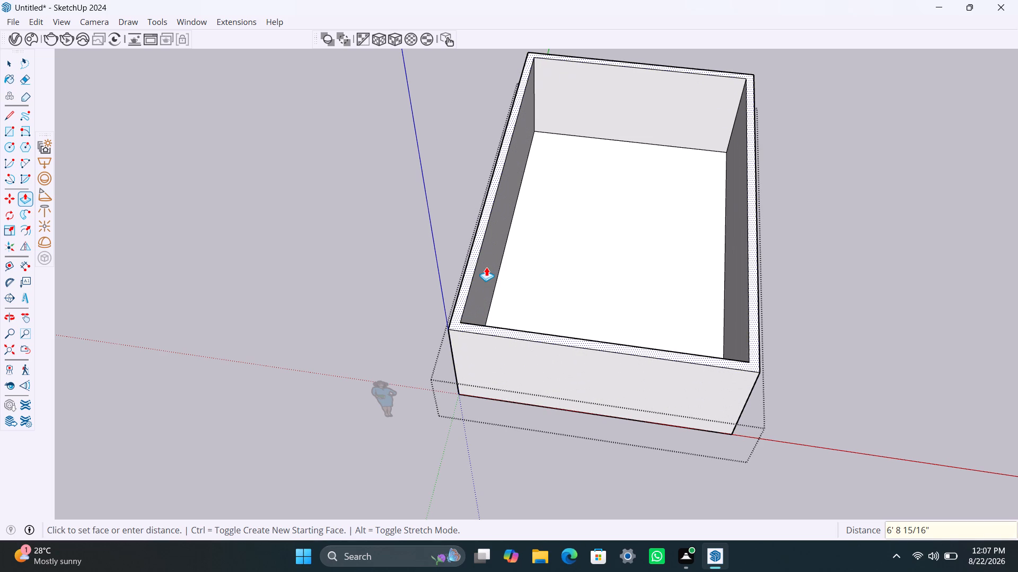
{"action": "type", "text": "11"}
{"action": "key", "text": "apostrophe"}
{"action": "key", "text": "6"}
{"action": "key", "text": "shift+quotedbl"}
{"action": "key", "text": "Return"}
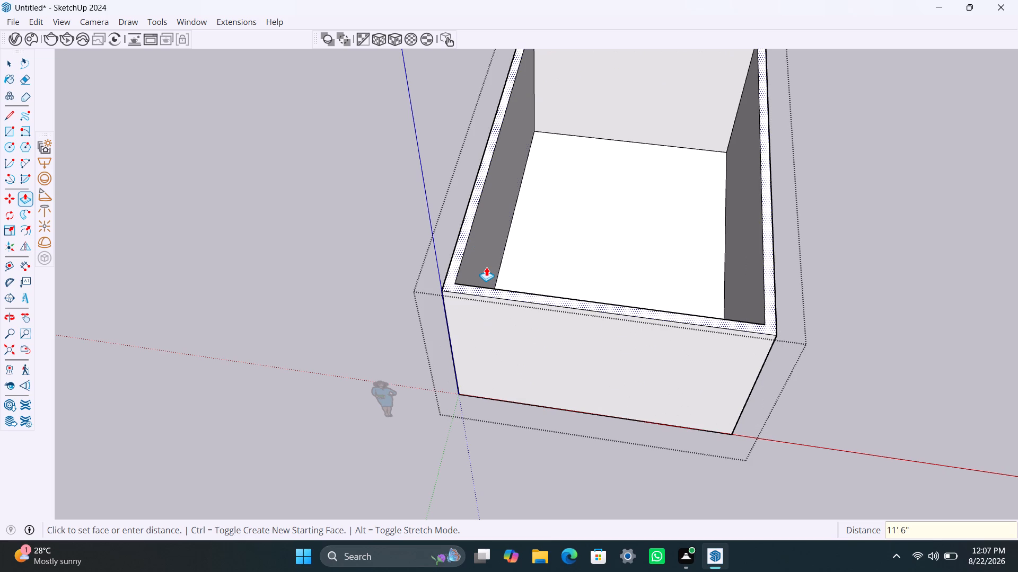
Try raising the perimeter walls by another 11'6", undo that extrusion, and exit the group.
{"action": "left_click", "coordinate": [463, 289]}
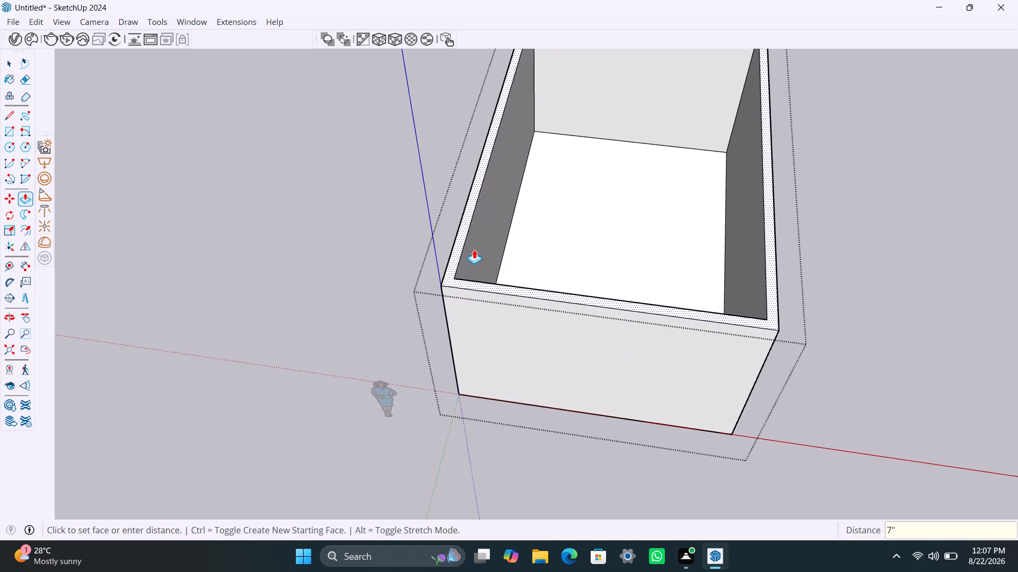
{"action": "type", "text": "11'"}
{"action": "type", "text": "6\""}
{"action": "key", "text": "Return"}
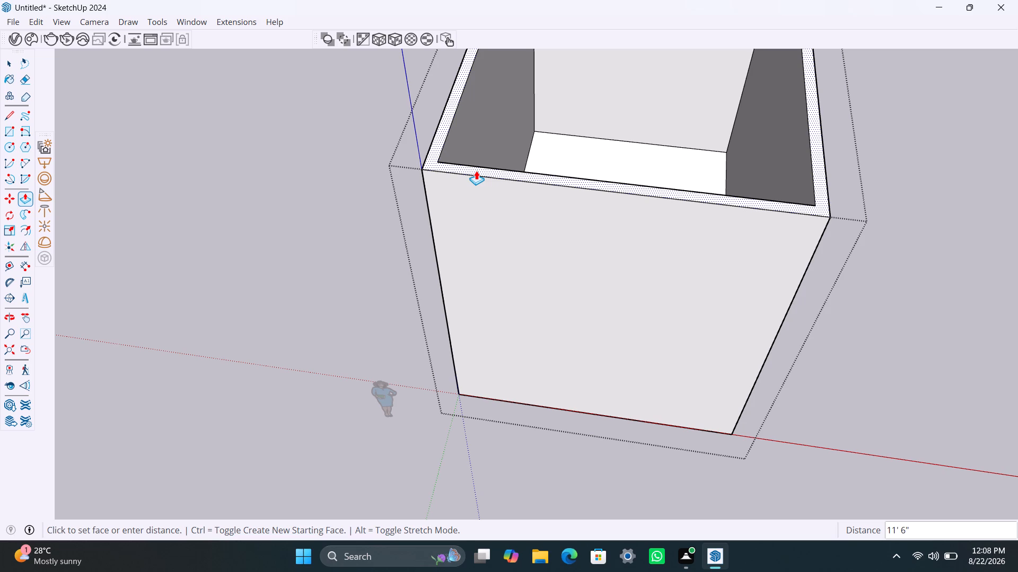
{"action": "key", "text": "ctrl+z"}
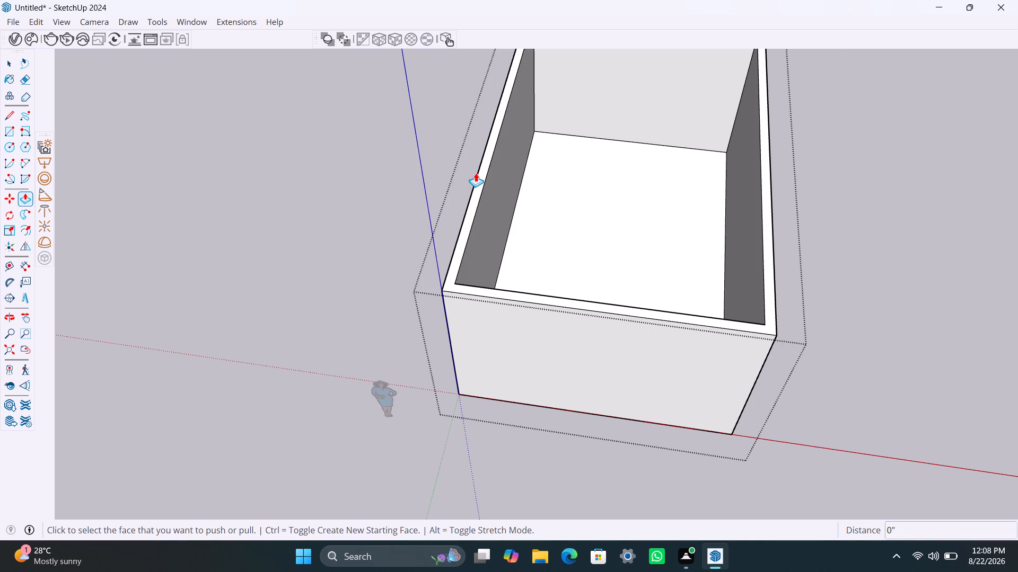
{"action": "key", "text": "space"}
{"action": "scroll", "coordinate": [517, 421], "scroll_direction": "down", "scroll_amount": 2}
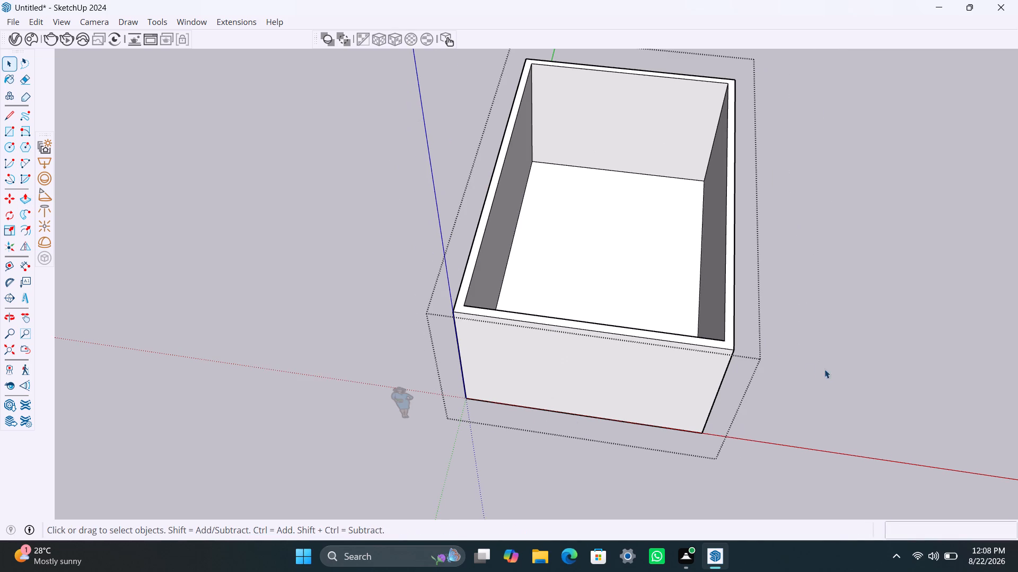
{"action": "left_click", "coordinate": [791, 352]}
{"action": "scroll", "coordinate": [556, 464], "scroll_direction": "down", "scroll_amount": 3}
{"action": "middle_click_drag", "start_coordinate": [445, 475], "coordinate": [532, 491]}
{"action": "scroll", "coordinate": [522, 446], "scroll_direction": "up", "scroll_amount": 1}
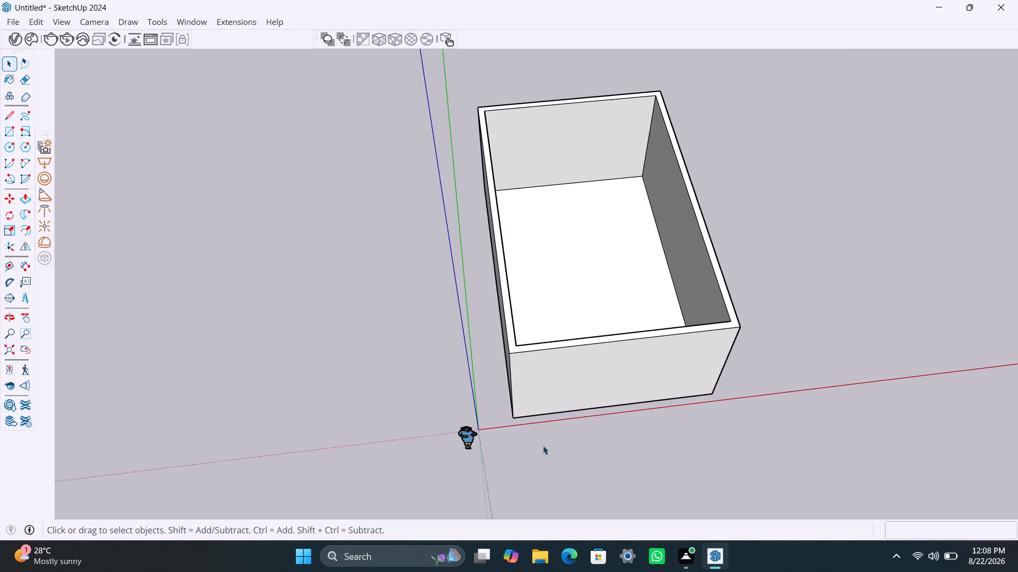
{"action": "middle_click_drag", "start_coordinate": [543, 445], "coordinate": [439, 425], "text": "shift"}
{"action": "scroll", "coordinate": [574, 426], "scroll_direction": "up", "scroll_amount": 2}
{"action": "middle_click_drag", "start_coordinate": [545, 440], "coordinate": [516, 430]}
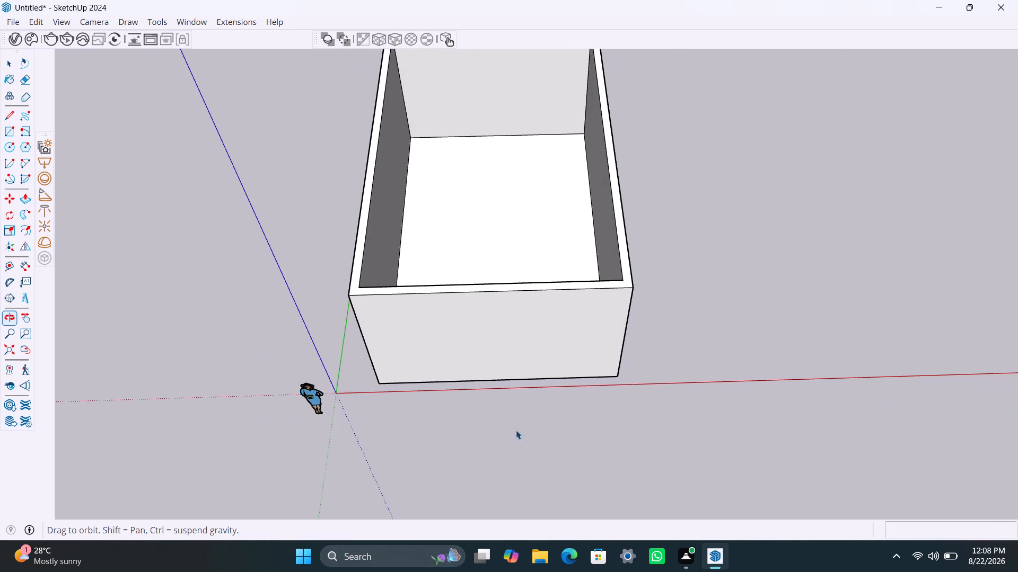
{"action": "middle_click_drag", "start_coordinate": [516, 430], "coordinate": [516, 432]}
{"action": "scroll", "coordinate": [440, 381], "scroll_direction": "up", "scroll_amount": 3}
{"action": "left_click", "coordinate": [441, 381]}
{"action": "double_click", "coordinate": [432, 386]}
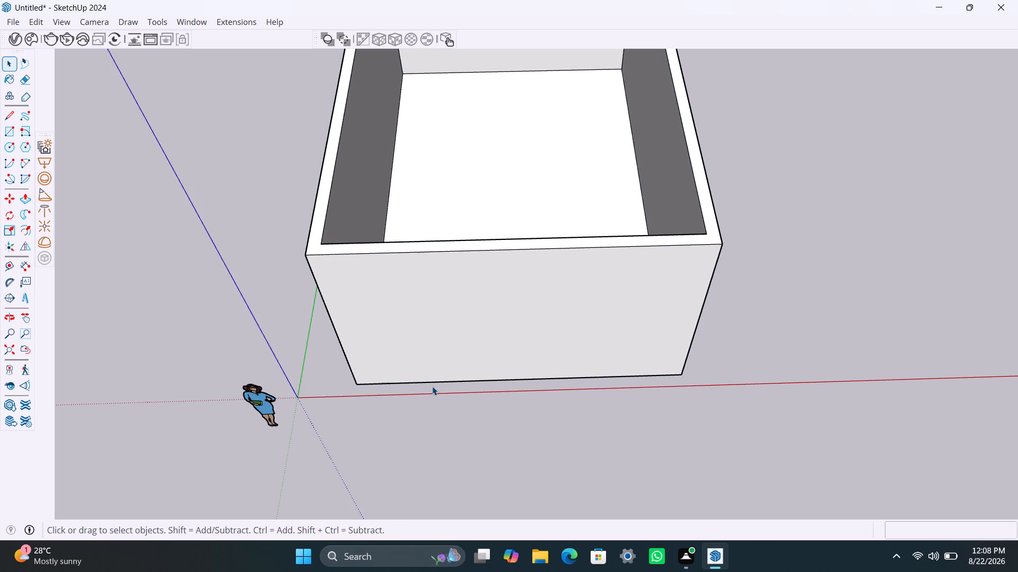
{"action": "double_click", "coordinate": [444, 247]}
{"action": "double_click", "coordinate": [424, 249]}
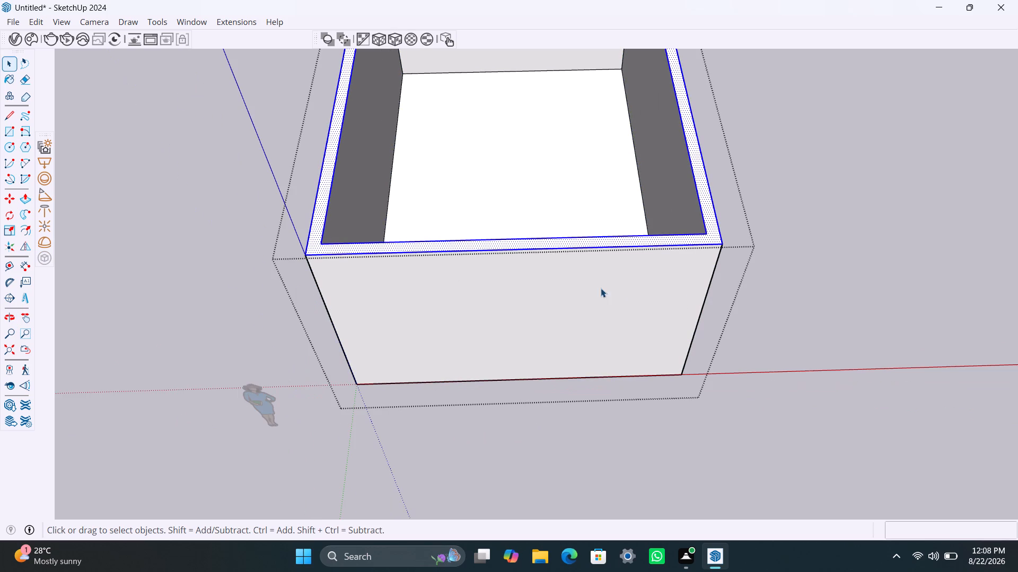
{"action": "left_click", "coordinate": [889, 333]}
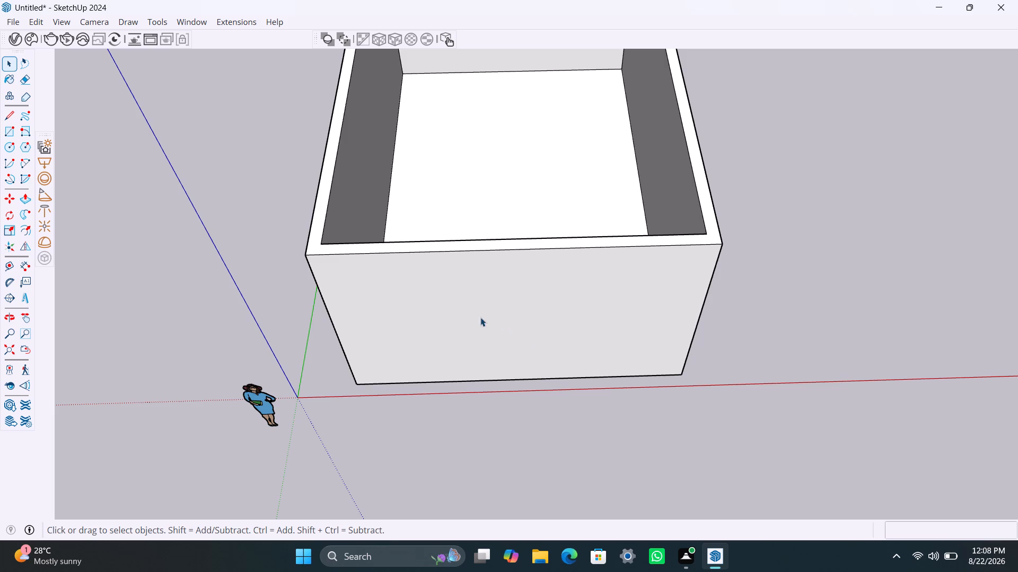
Place a horizontal guide line 1'6" above the bottom edge of the front wall.
{"action": "scroll", "coordinate": [534, 417], "scroll_direction": "down", "scroll_amount": 1}
{"action": "middle_click_drag", "start_coordinate": [536, 414], "coordinate": [460, 346]}
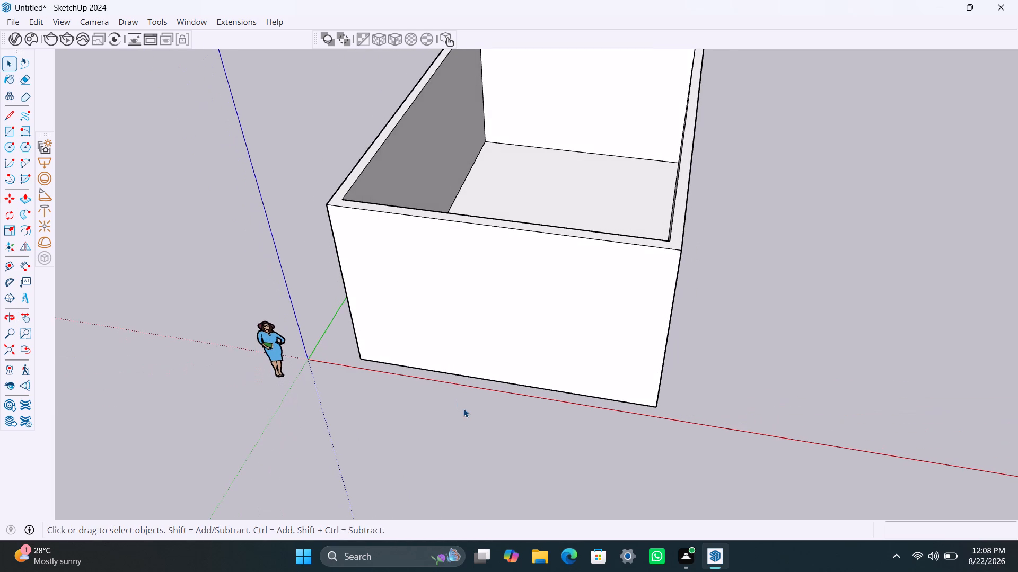
{"action": "key", "text": "t"}
{"action": "scroll", "coordinate": [501, 382], "scroll_direction": "up", "scroll_amount": 7}
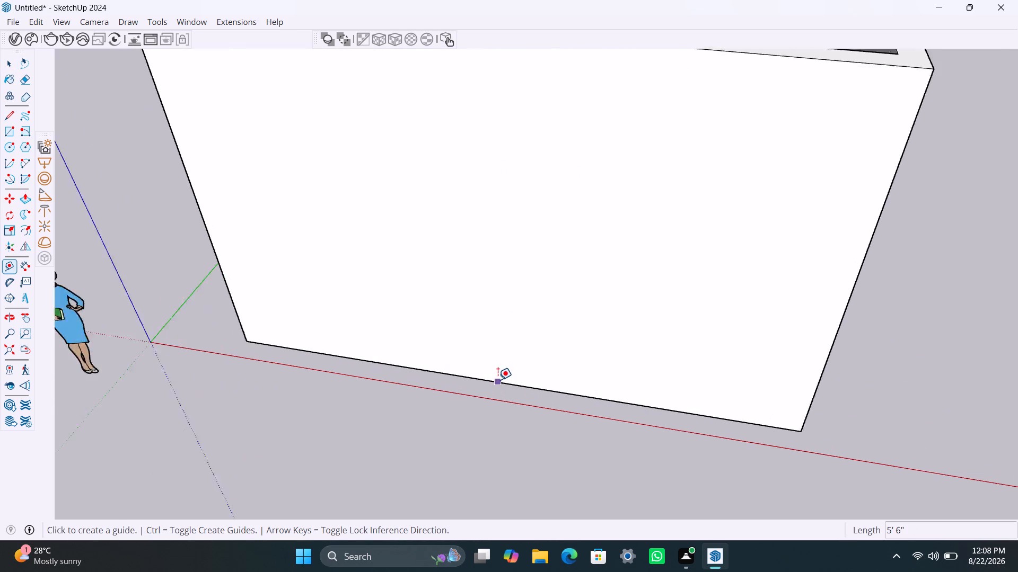
{"action": "left_click", "coordinate": [498, 380]}
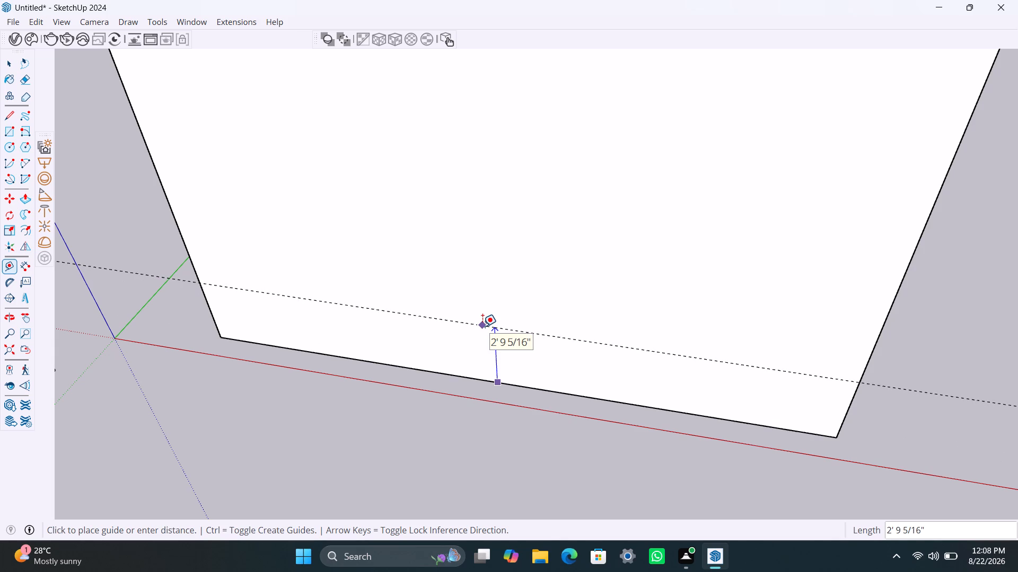
{"action": "type", "text": "1'"}
{"action": "type", "text": "6\""}
{"action": "key", "text": "Return"}
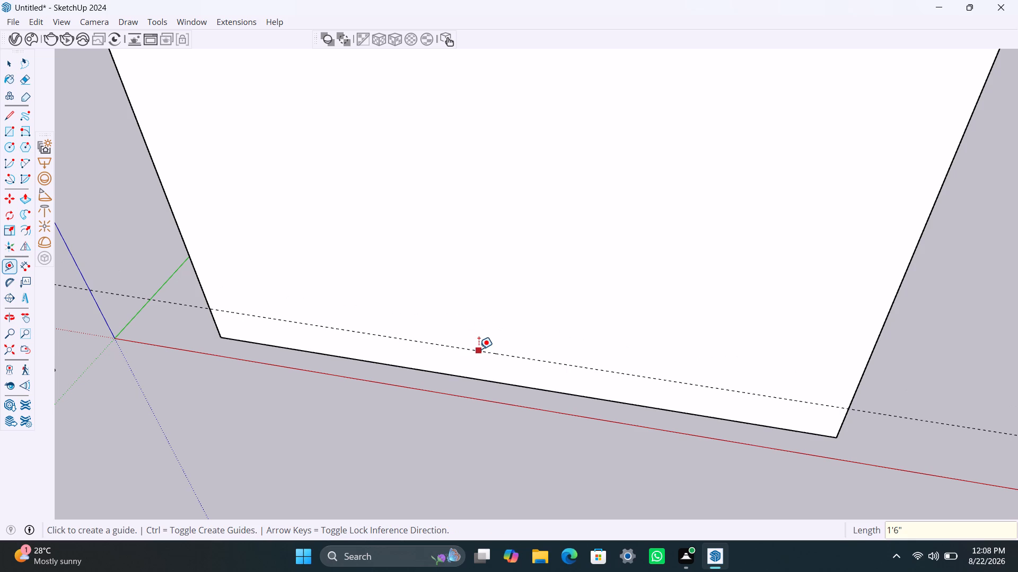
Place a second horizontal guide line on the front wall, 1'6" above the first guide.
{"action": "left_click", "coordinate": [479, 349]}
{"action": "key", "text": "1"}
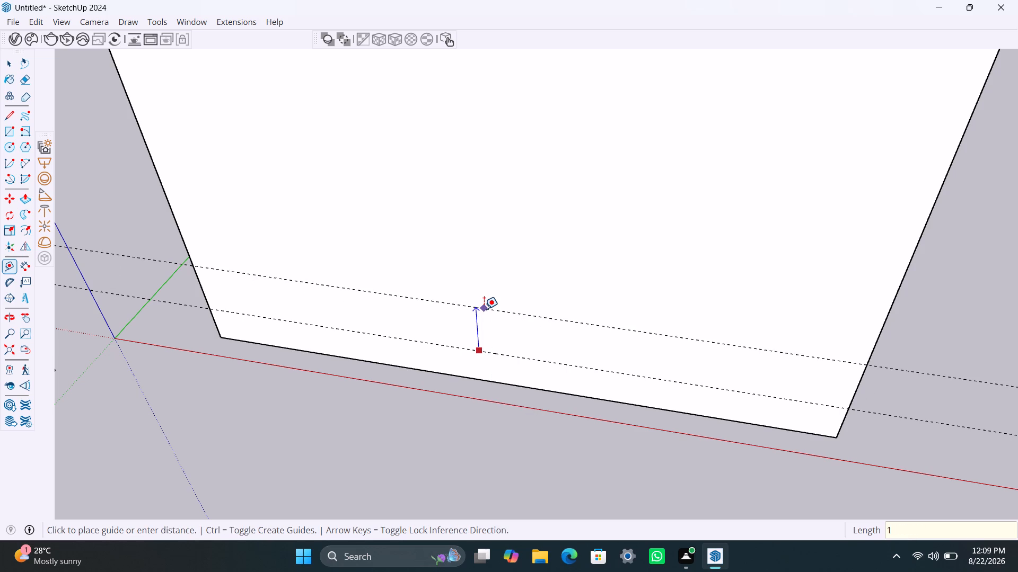
{"action": "key", "text": "apostrophe"}
{"action": "type", "text": "6\""}
{"action": "key", "text": "Return"}
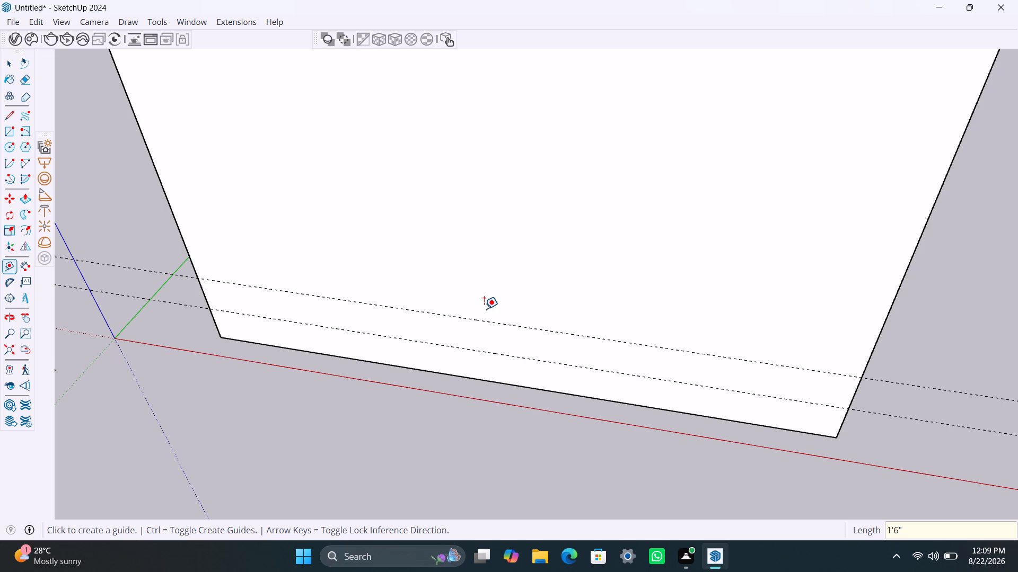
{"action": "scroll", "coordinate": [474, 323], "scroll_direction": "down", "scroll_amount": 7}
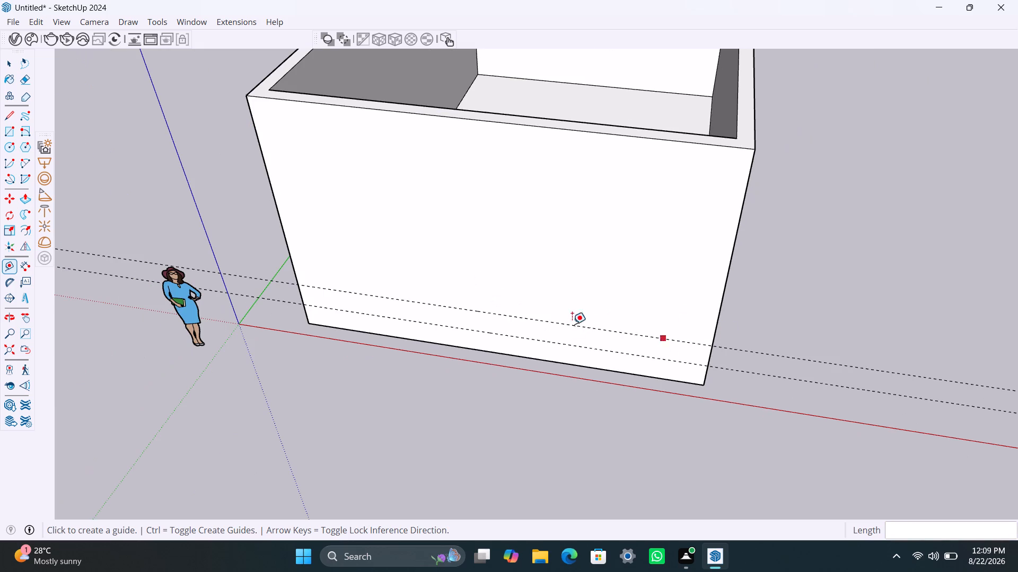
{"action": "key", "text": "space"}
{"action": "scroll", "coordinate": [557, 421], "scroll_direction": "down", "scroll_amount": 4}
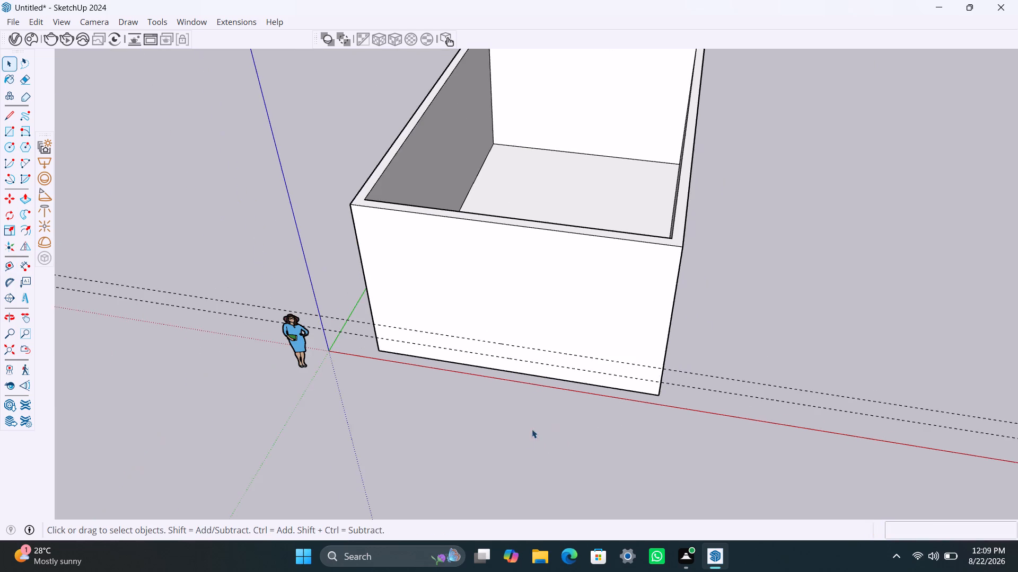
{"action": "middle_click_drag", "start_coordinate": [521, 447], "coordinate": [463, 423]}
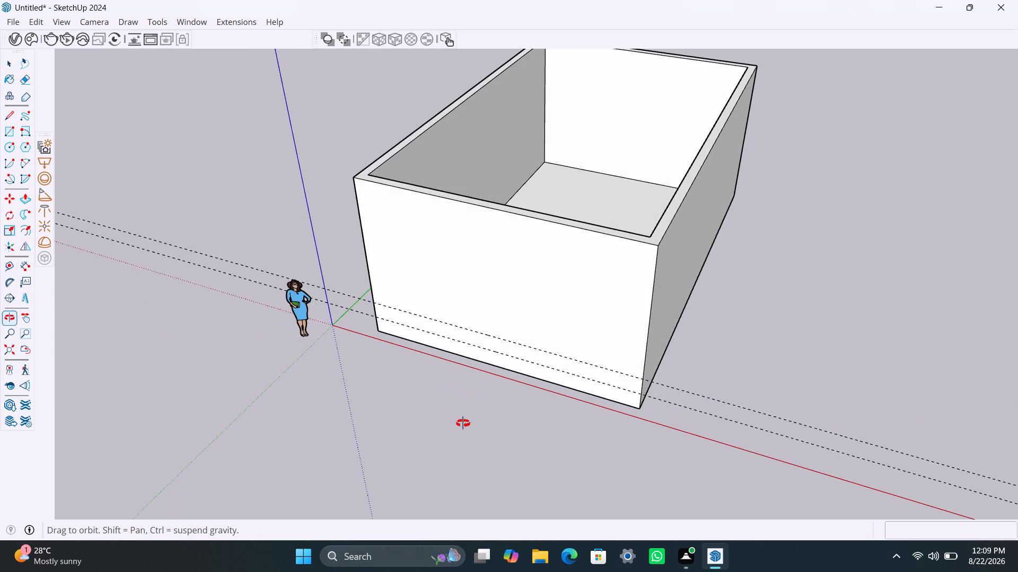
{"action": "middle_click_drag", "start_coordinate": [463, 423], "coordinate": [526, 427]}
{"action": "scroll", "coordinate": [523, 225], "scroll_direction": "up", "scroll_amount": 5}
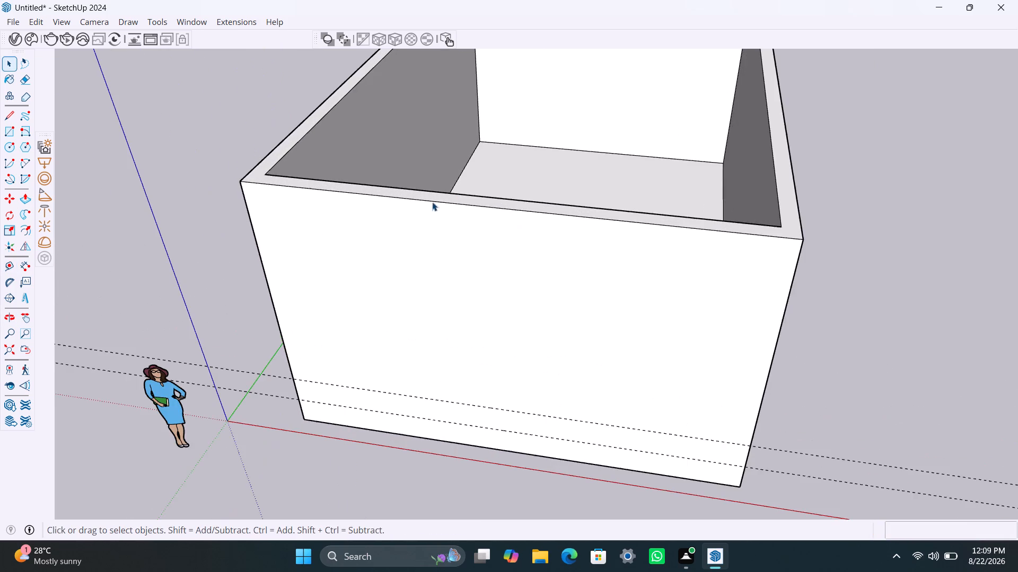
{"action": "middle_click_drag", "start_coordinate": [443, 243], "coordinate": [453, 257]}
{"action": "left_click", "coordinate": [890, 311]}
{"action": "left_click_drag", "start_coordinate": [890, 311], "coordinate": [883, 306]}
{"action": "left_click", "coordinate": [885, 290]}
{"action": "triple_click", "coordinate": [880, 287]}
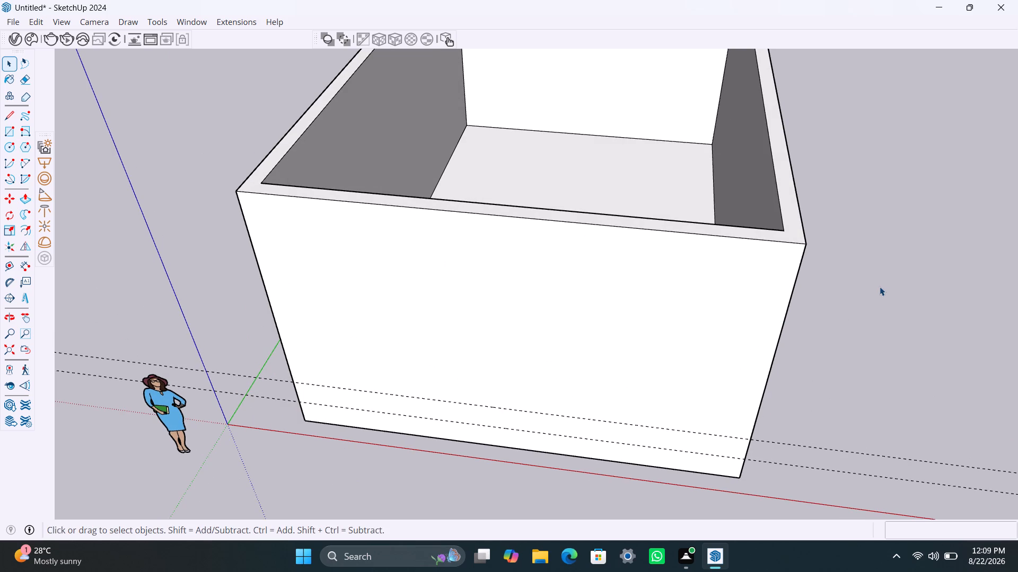
Inside the house group, copy the front wall's vertical corner edge farthest from the origin 9" inward along the red axis.
{"action": "scroll", "coordinate": [631, 360], "scroll_direction": "down", "scroll_amount": 3}
{"action": "middle_click_drag", "start_coordinate": [504, 407], "coordinate": [505, 407]}
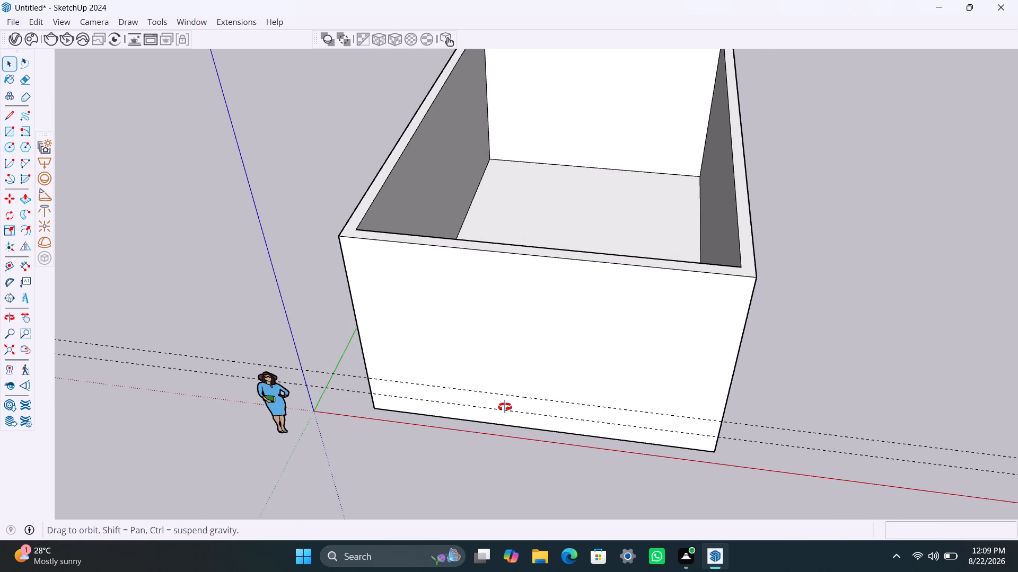
{"action": "middle_click_drag", "start_coordinate": [505, 407], "coordinate": [535, 351]}
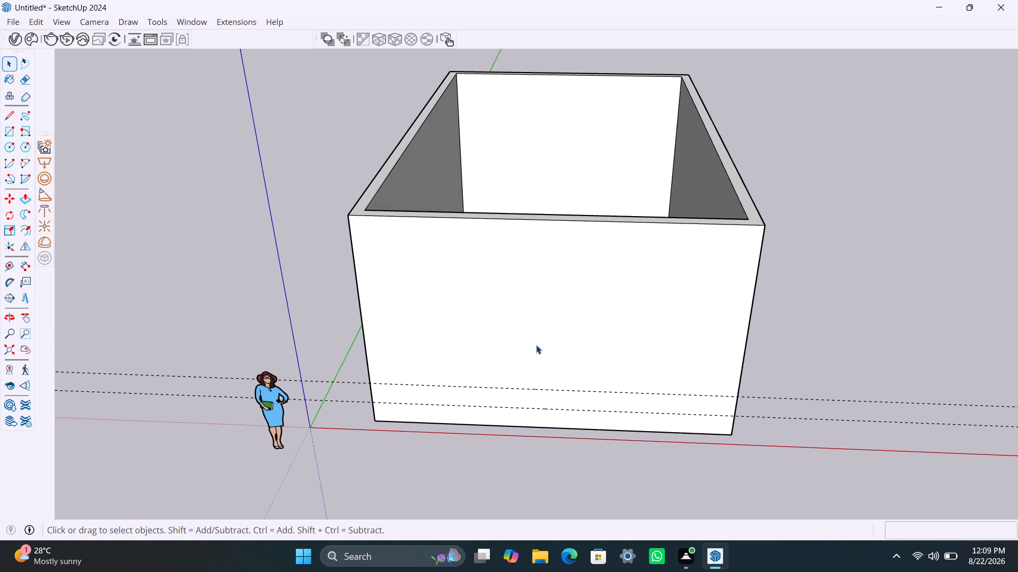
{"action": "scroll", "coordinate": [534, 345], "scroll_direction": "down", "scroll_amount": 2}
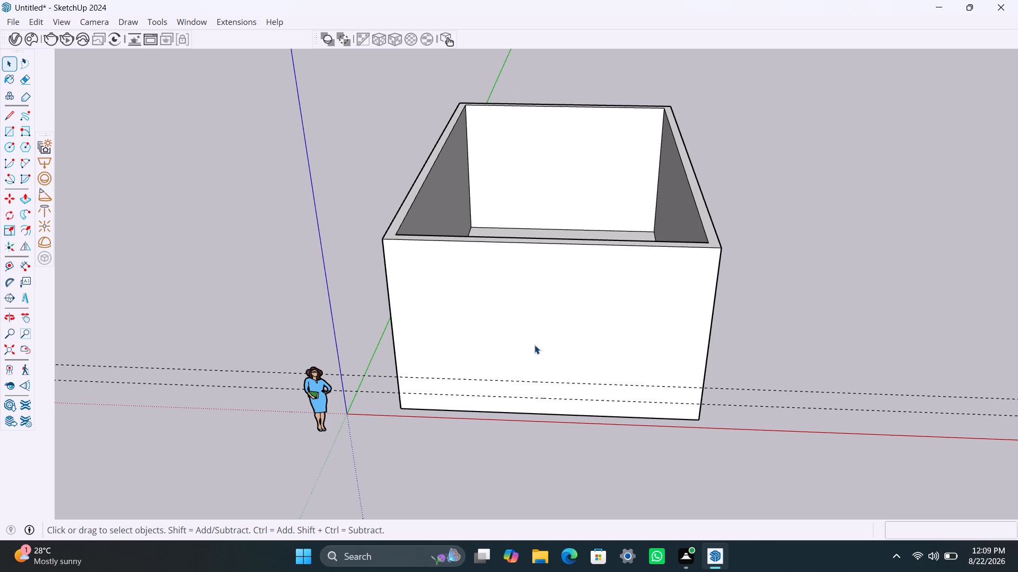
{"action": "middle_click_drag", "start_coordinate": [525, 345], "coordinate": [545, 347]}
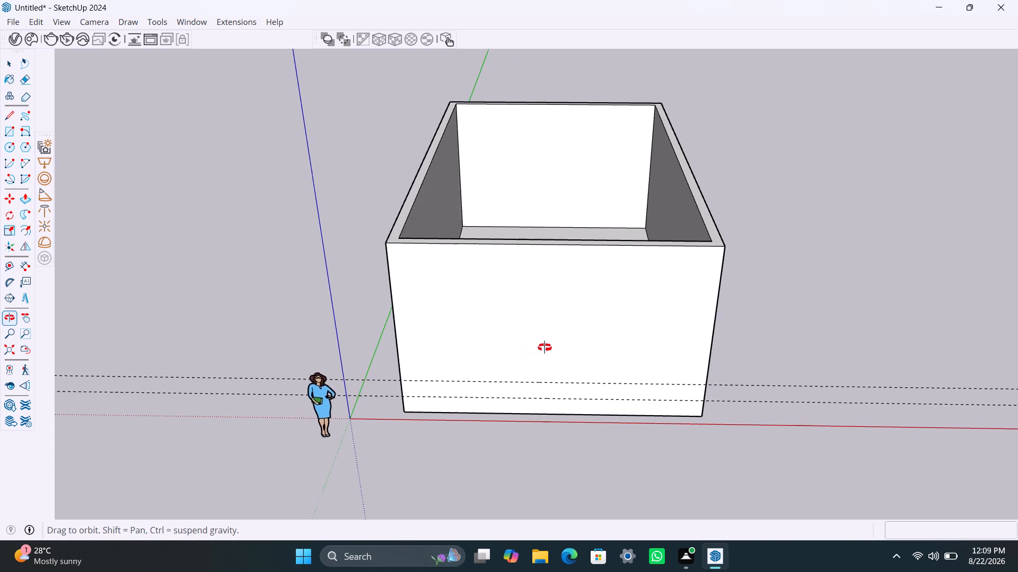
{"action": "middle_click_drag", "start_coordinate": [545, 347], "coordinate": [521, 351]}
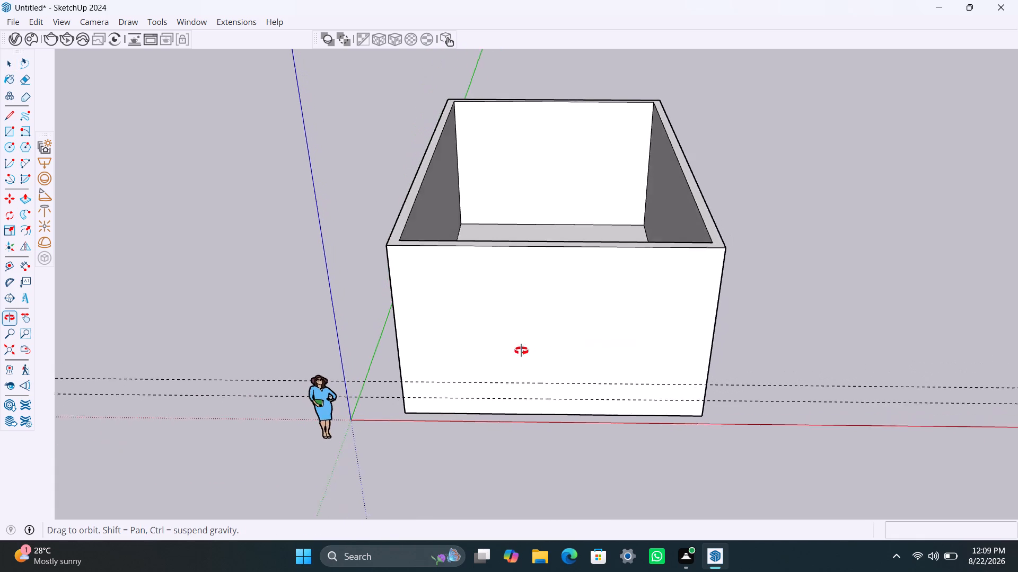
{"action": "middle_click_drag", "start_coordinate": [521, 351], "coordinate": [517, 351]}
{"action": "triple_click", "coordinate": [707, 339]}
{"action": "double_click", "coordinate": [707, 338]}
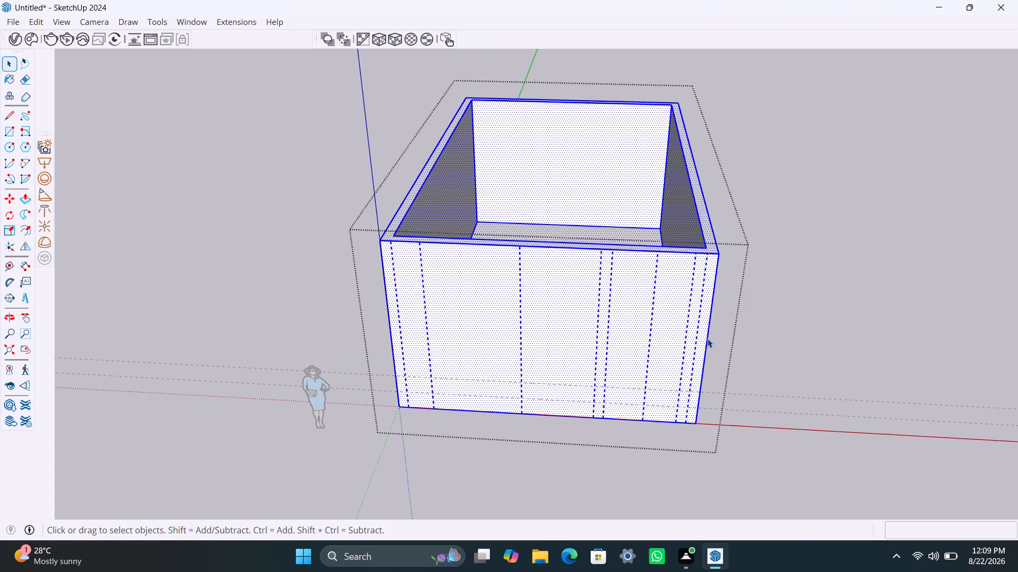
{"action": "left_click", "coordinate": [707, 338]}
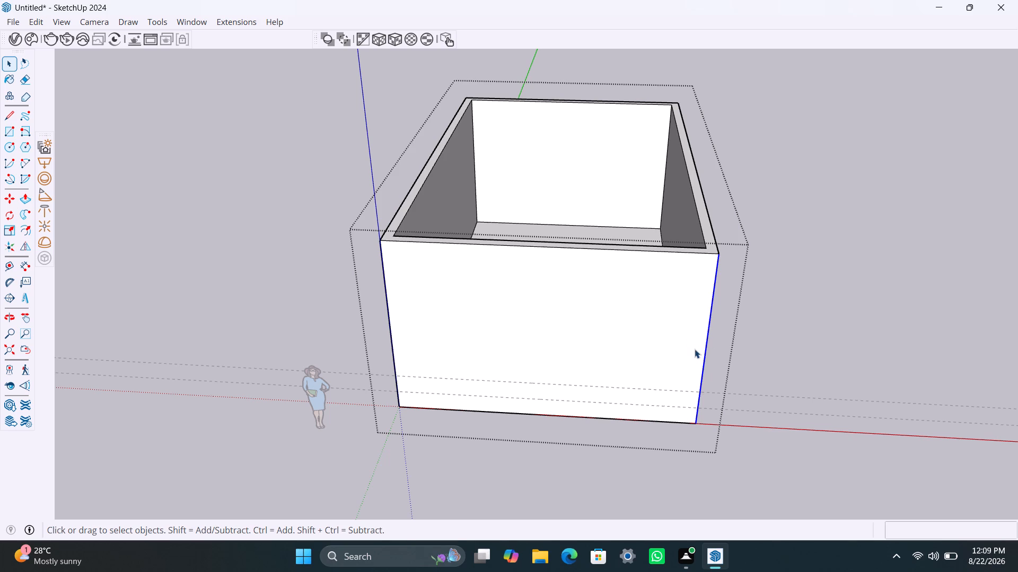
{"action": "key", "text": "m"}
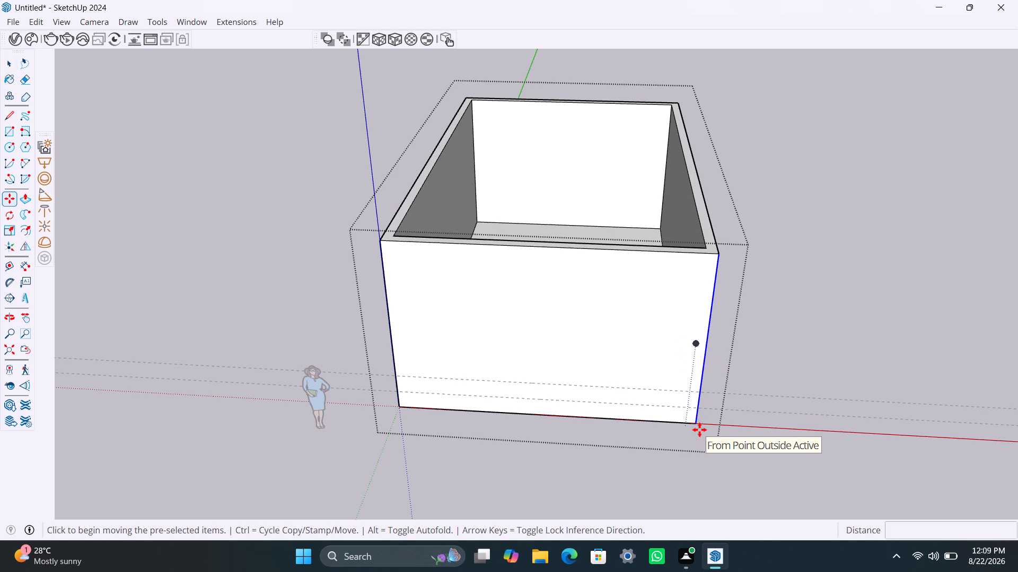
{"action": "left_click", "coordinate": [696, 421]}
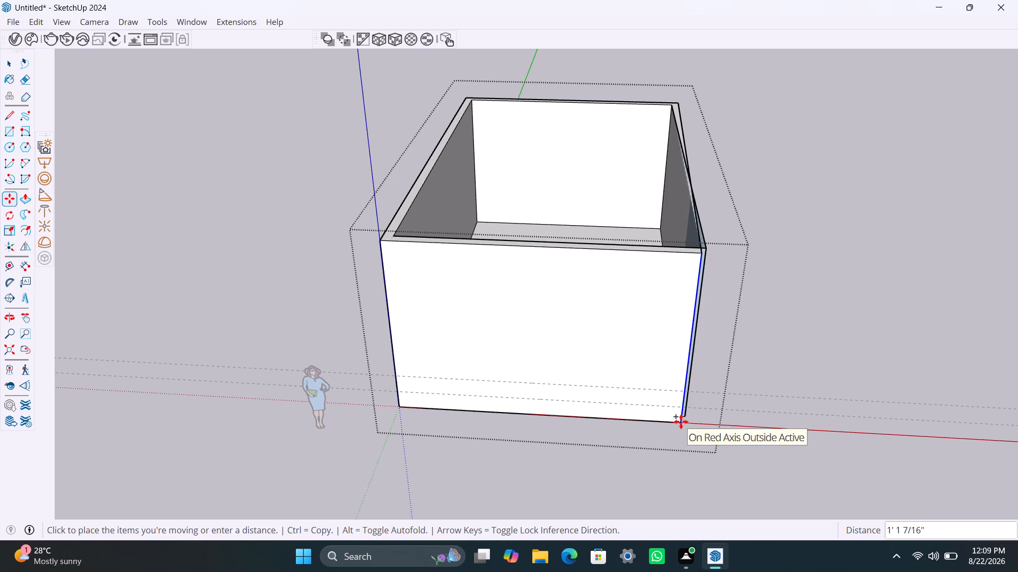
{"action": "type", "text": "9\""}
{"action": "key", "text": "Return"}
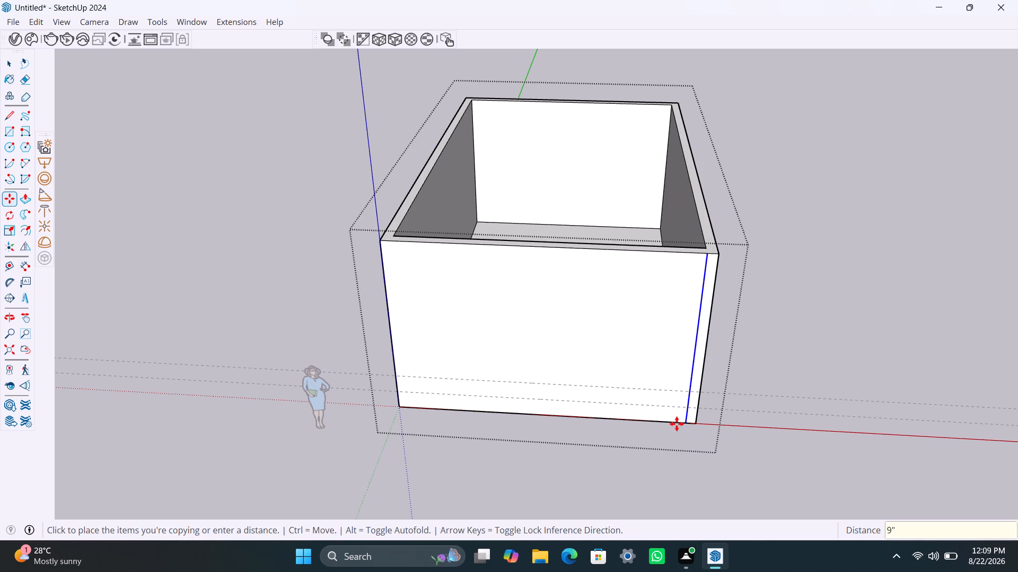
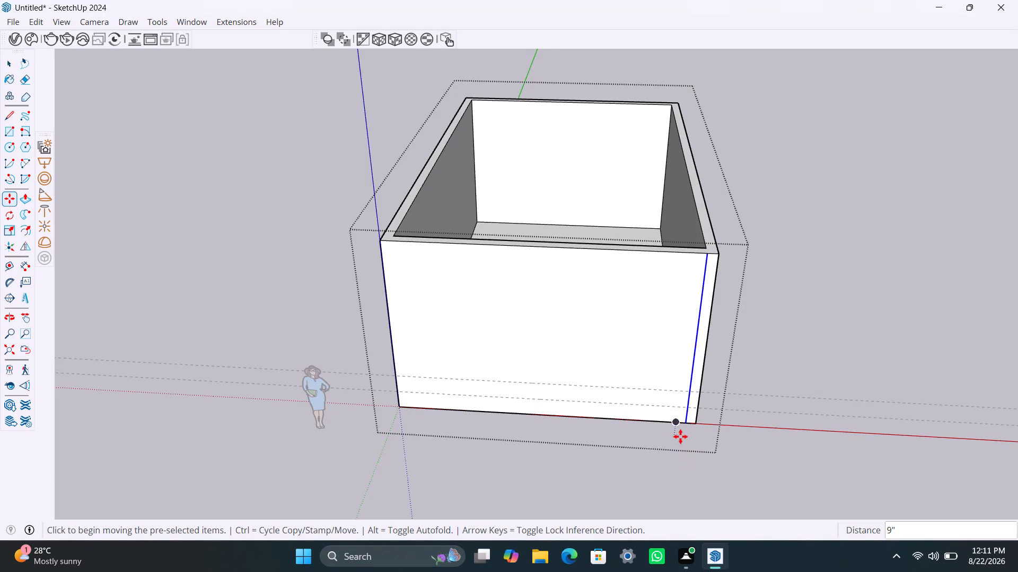
Copy the newly inset vertical edge on the front wall again, starting from its bottom endpoint.
{"action": "left_click", "coordinate": [688, 427]}
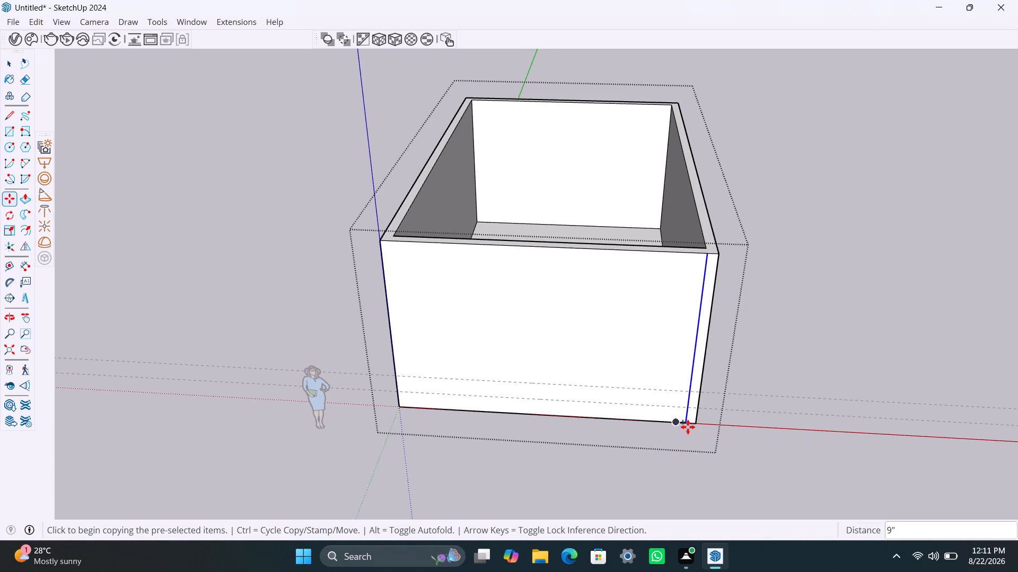
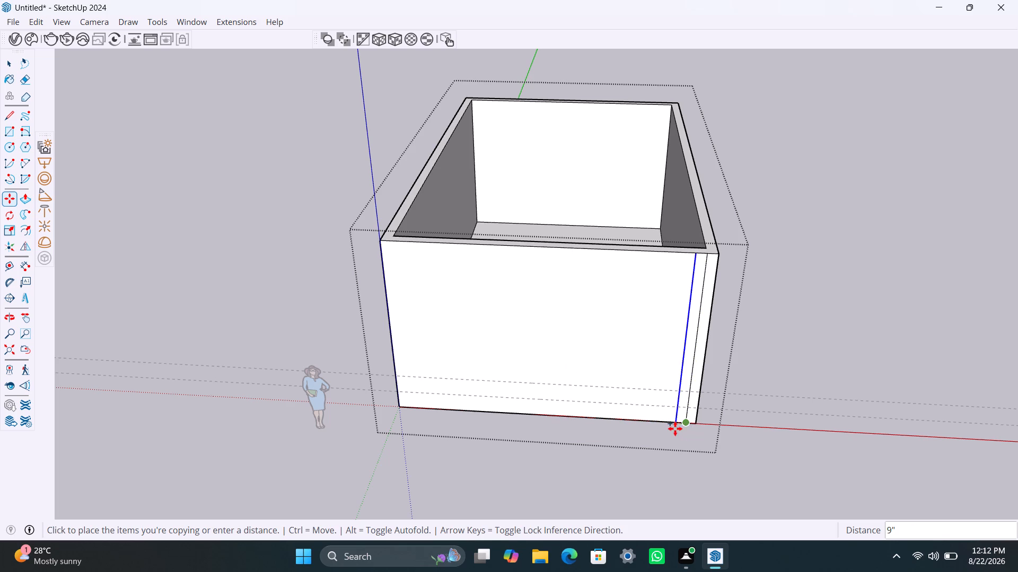
Finish the vertical edge copy at a 9" offset along the base of the front wall.
{"action": "type", "text": "9\""}
{"action": "key", "text": "Return"}
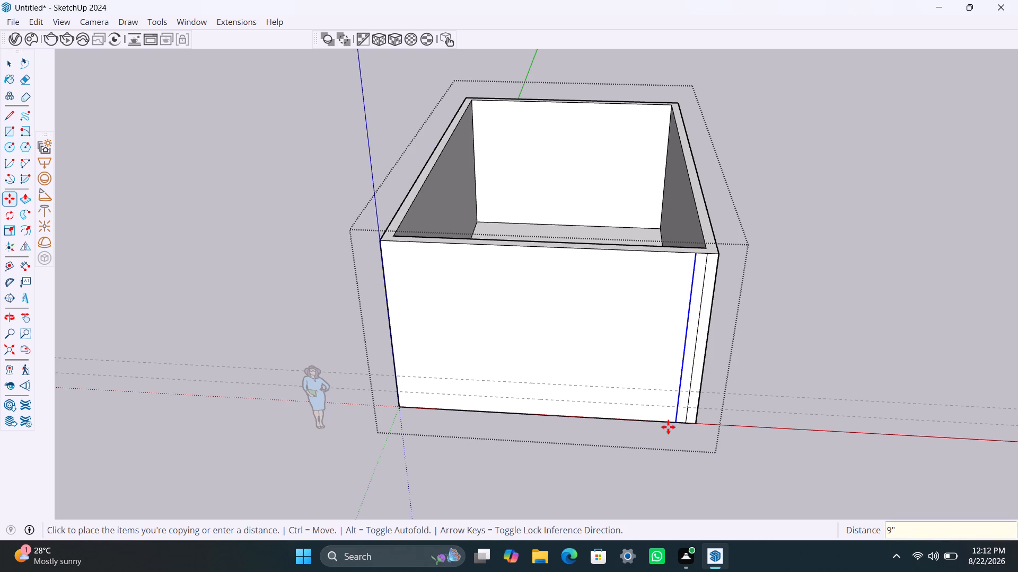
Copy the newest vertical edge 2'6" farther along the front wall from its bottom endpoint.
{"action": "left_click", "coordinate": [677, 426]}
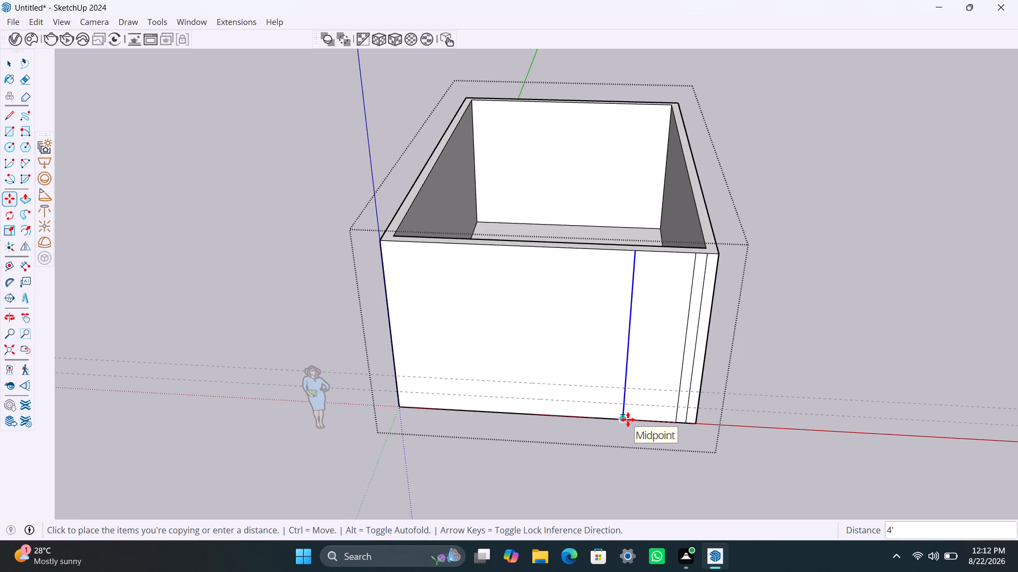
{"action": "key", "text": "2"}
{"action": "type", "text": "'6\""}
{"action": "key", "text": "Return"}
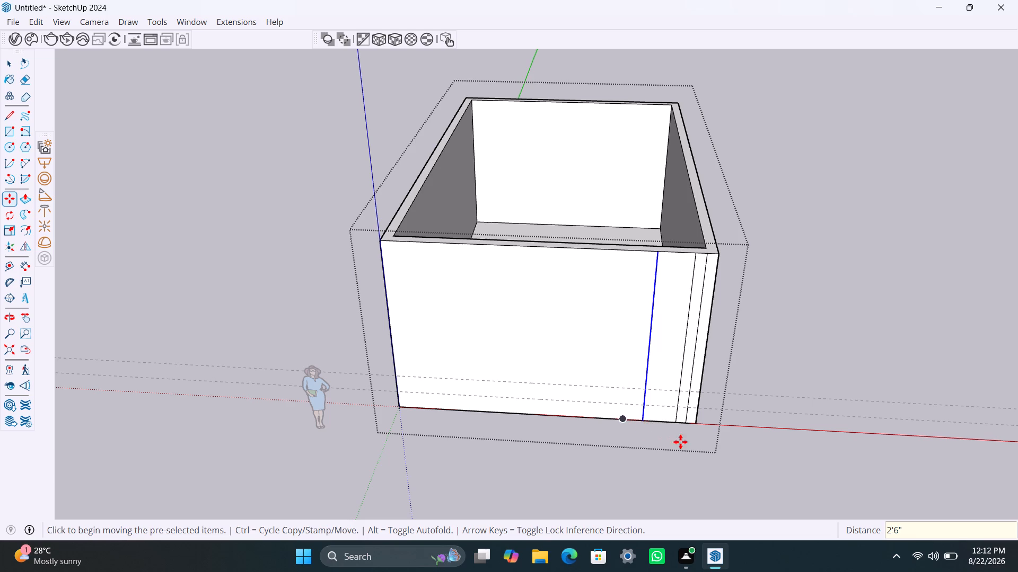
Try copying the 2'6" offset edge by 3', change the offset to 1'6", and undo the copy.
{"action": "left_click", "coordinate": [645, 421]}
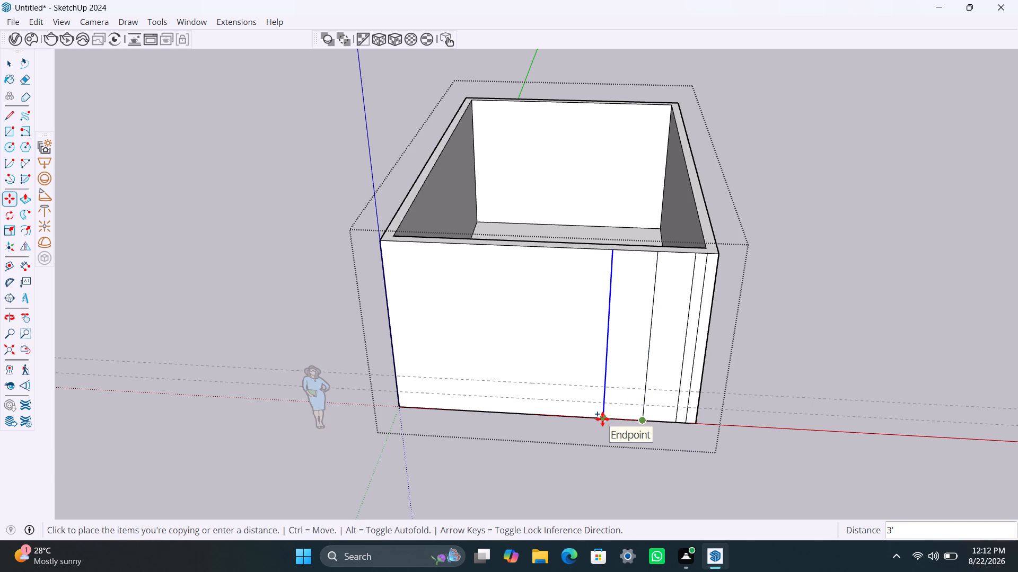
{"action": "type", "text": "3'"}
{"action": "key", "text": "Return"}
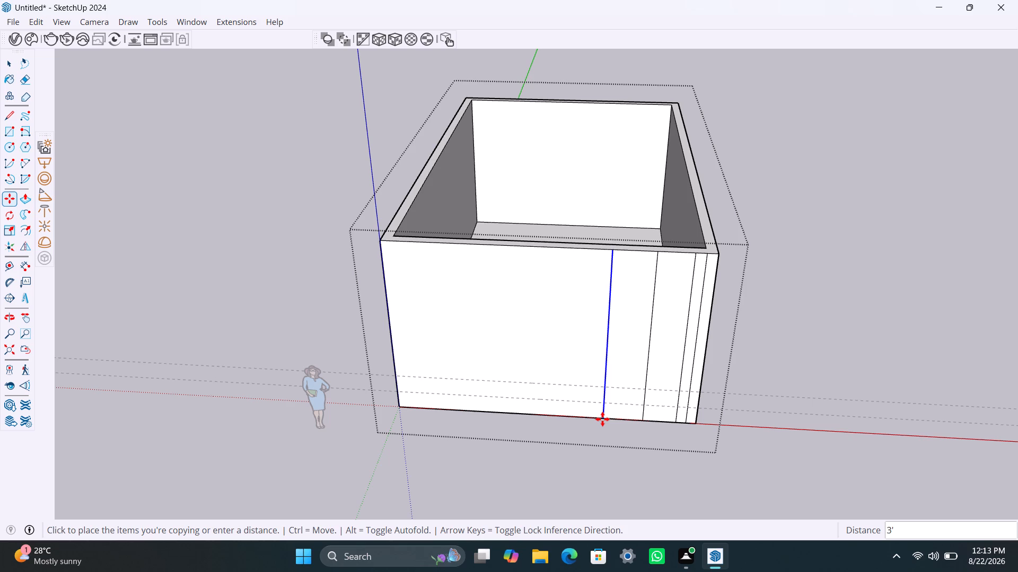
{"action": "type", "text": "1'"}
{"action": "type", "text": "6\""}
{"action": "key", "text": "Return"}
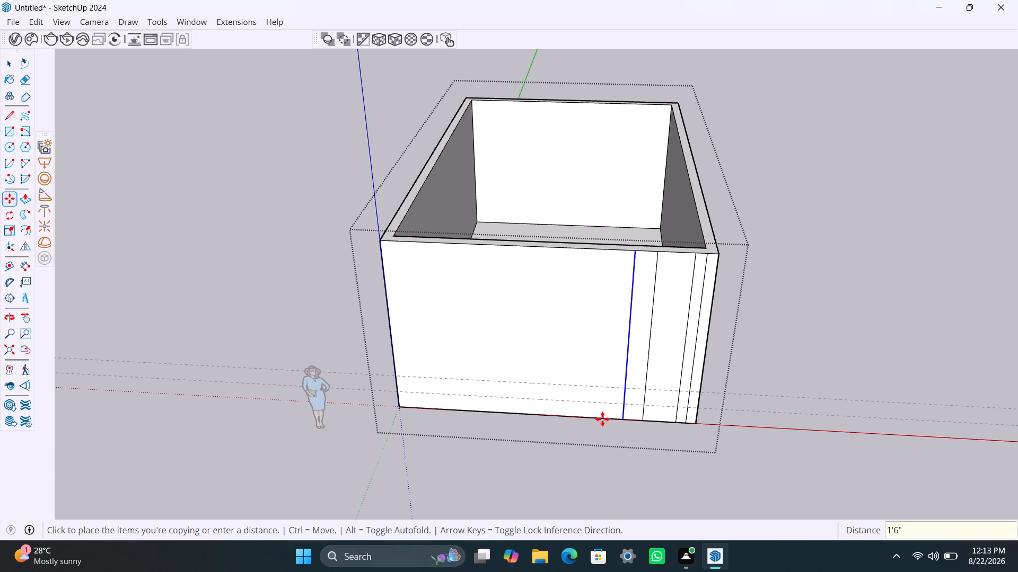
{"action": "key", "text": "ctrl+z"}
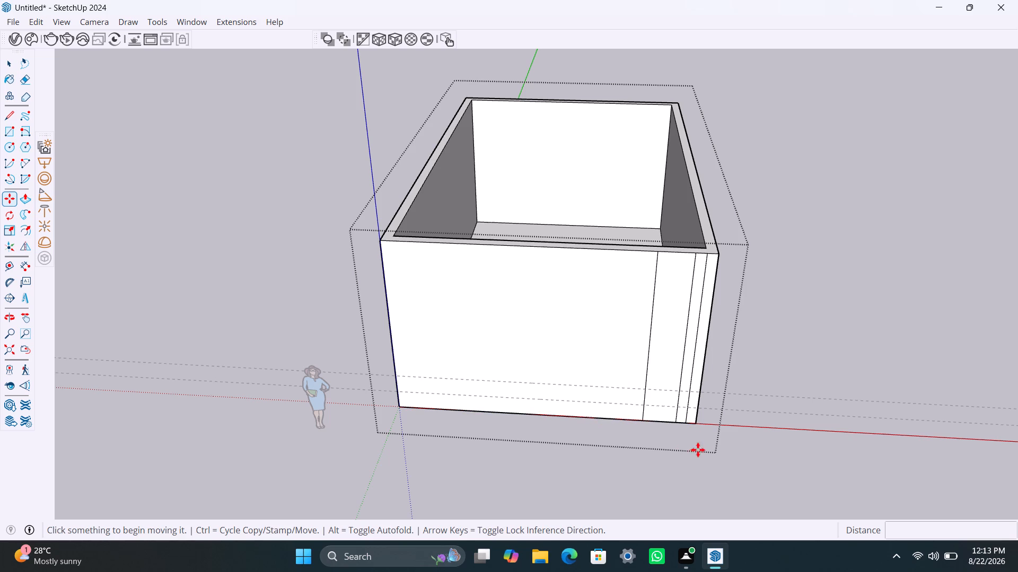
Copy the 2'6" offset vertical edge 3' farther along the front wall from its bottom endpoint.
{"action": "scroll", "coordinate": [684, 422], "scroll_direction": "up", "scroll_amount": 2}
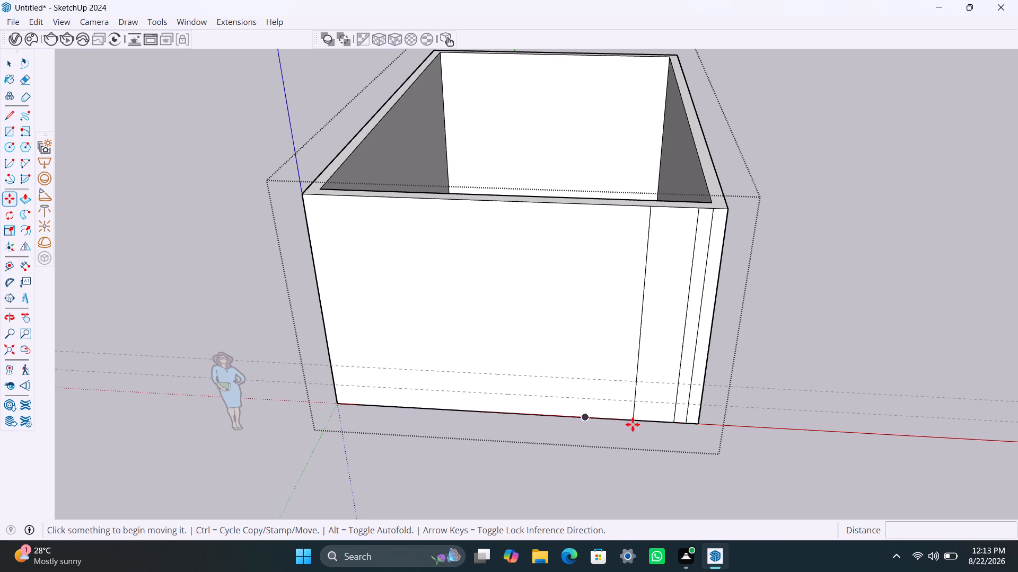
{"action": "key", "text": "space"}
{"action": "left_click", "coordinate": [640, 358]}
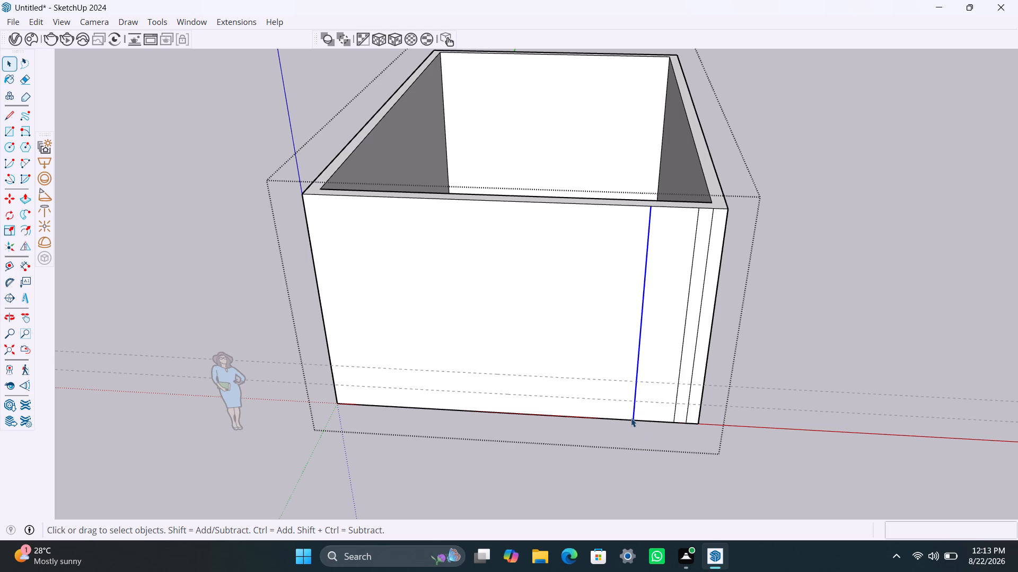
{"action": "key", "text": "m"}
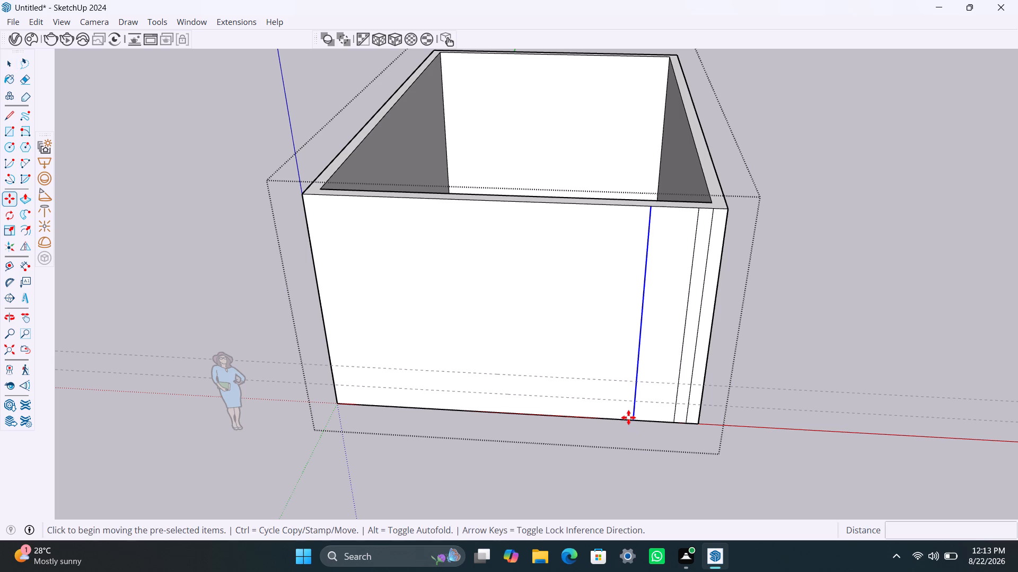
{"action": "left_click", "coordinate": [634, 419], "text": "ctrl"}
{"action": "left_click", "coordinate": [636, 416]}
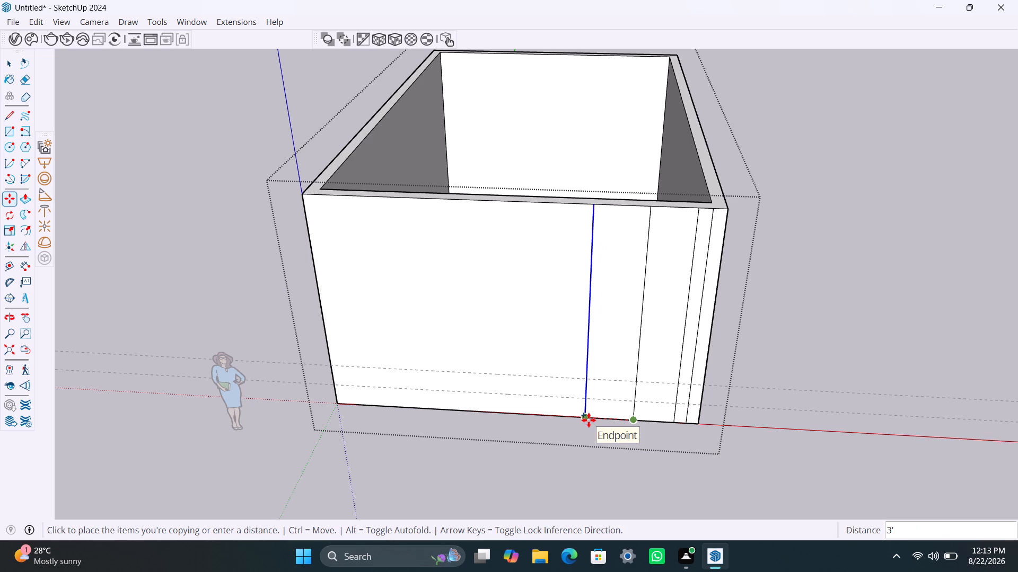
{"action": "type", "text": "3'"}
{"action": "key", "text": "Return"}
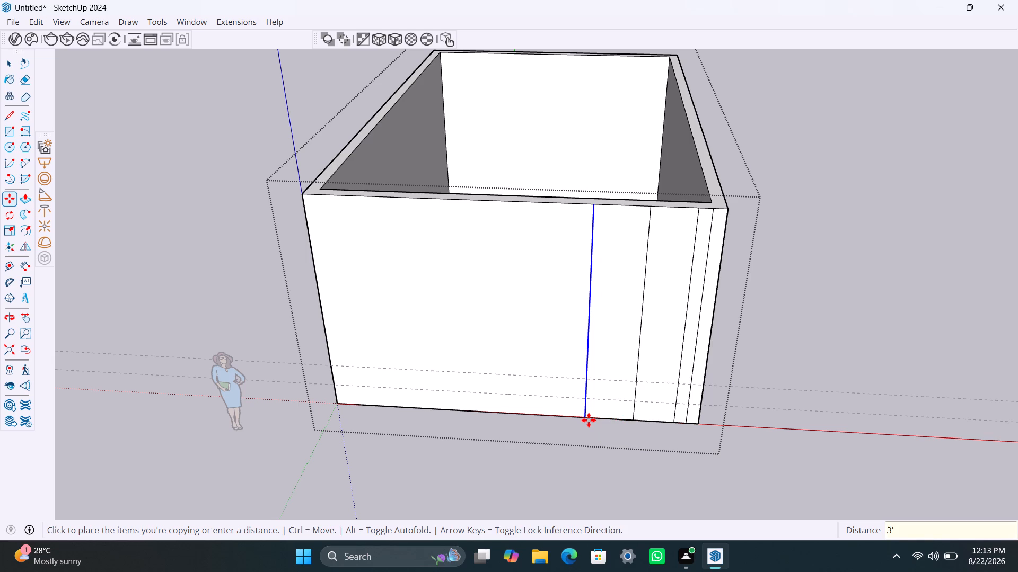
Copy the new vertical edge another 2' along the front wall, continuing away from the inset corner edge.
{"action": "key", "text": "m"}
{"action": "left_click", "coordinate": [589, 420]}
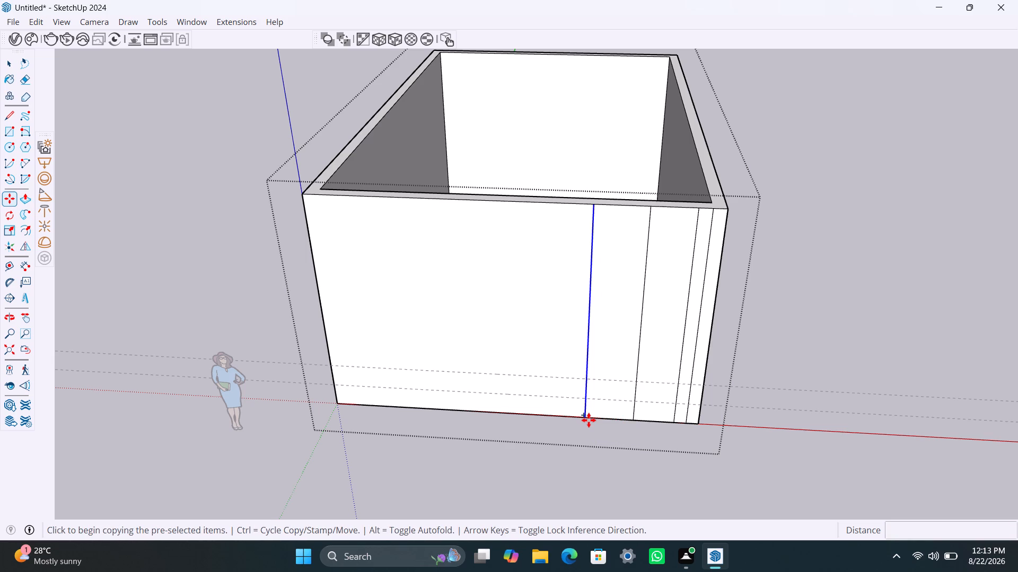
{"action": "type", "text": "2'"}
{"action": "key", "text": "Return"}
Delete the three vertical edges between the first corner inset edge and the farthest copied edge on the front wall.
{"action": "key", "text": "space"}
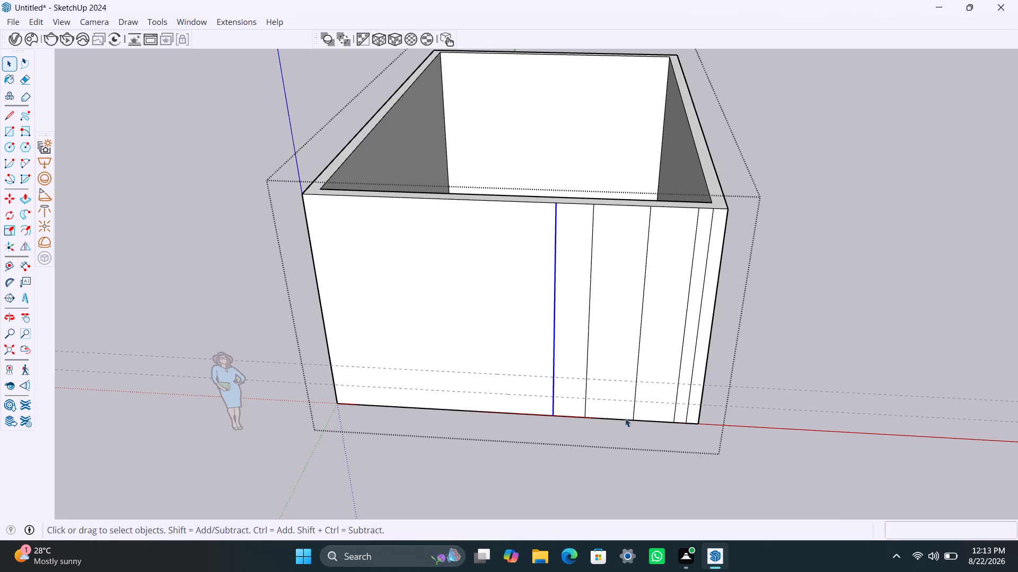
{"action": "left_click", "coordinate": [639, 339]}
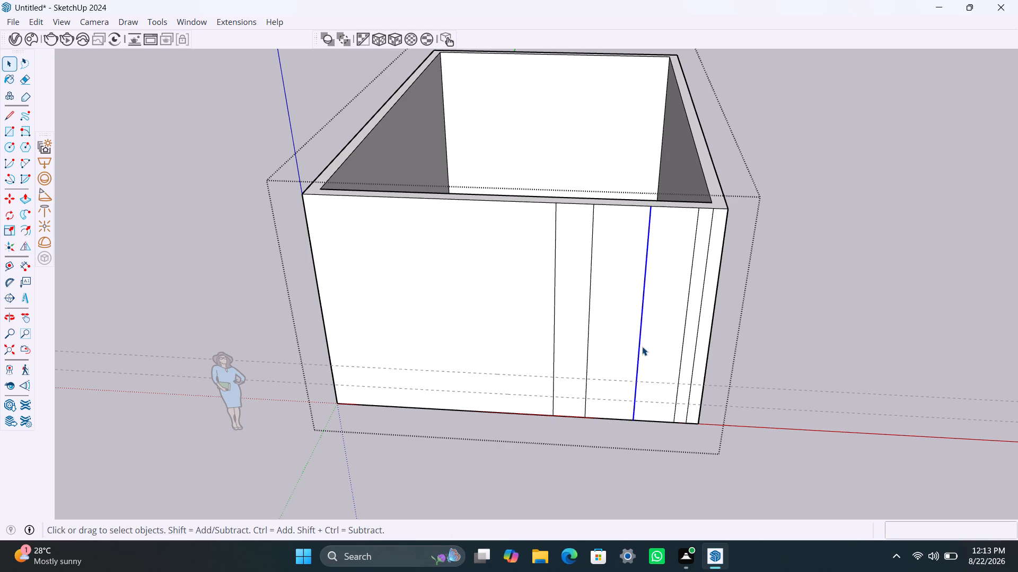
{"action": "key", "text": "Delete"}
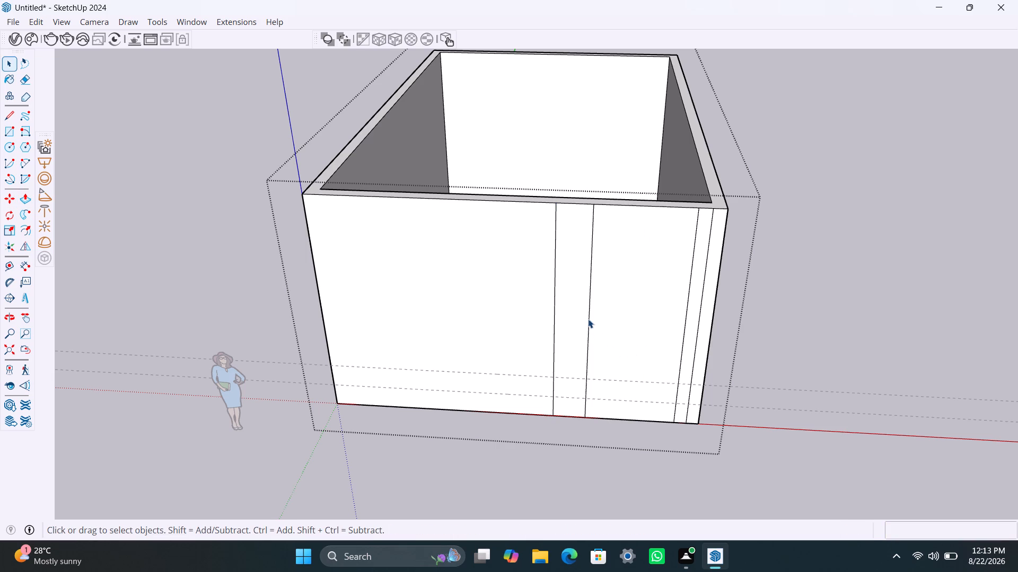
{"action": "left_click", "coordinate": [589, 314]}
{"action": "key", "text": "BackSpace"}
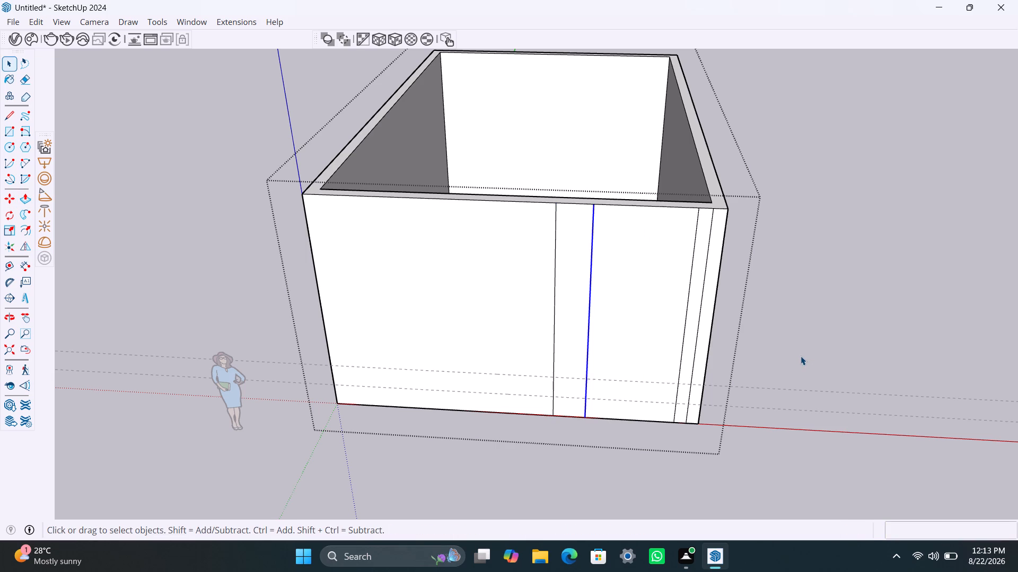
{"action": "key", "text": "Delete"}
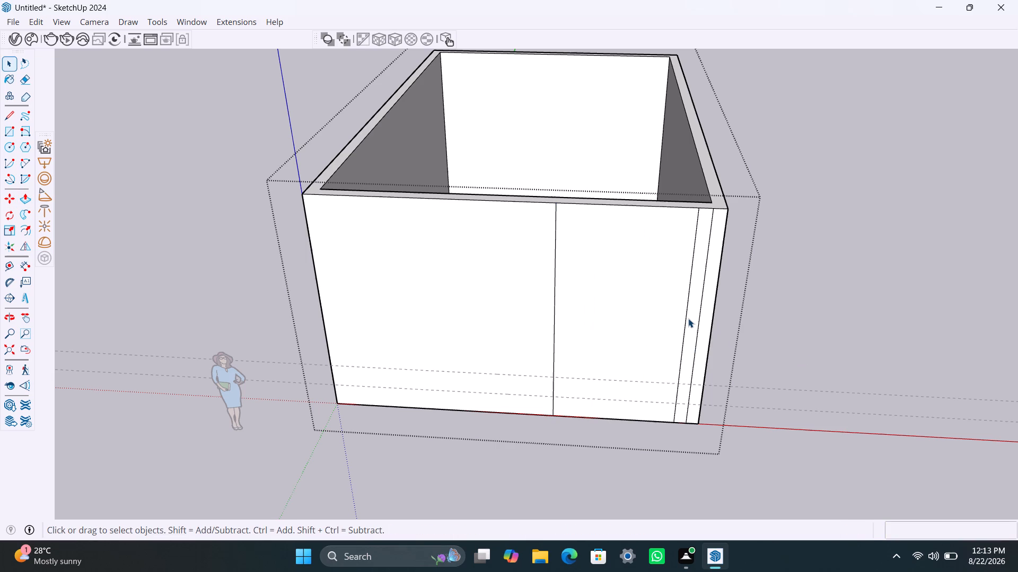
{"action": "left_click", "coordinate": [687, 316]}
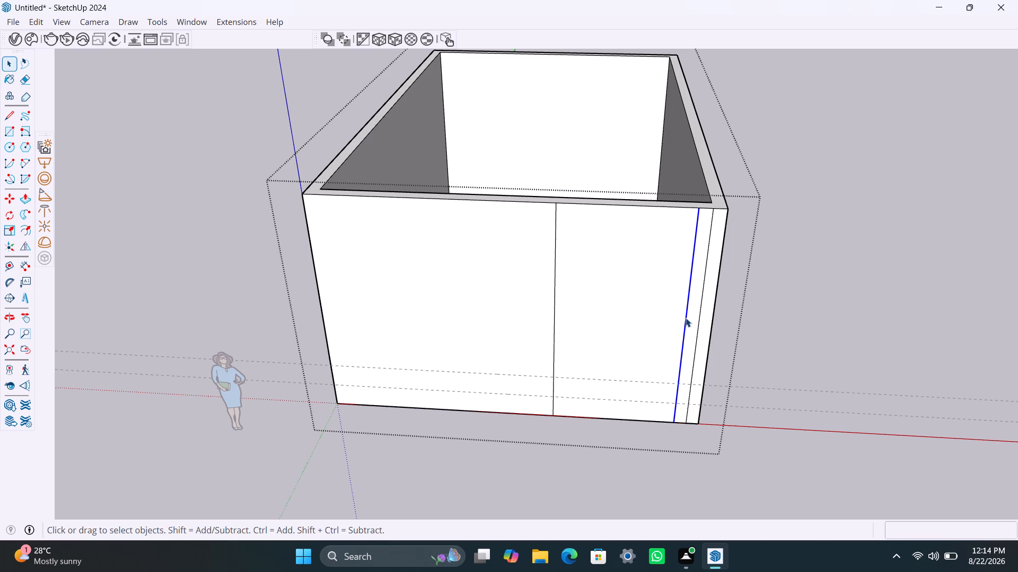
{"action": "key", "text": "Delete"}
{"action": "key", "text": "space"}
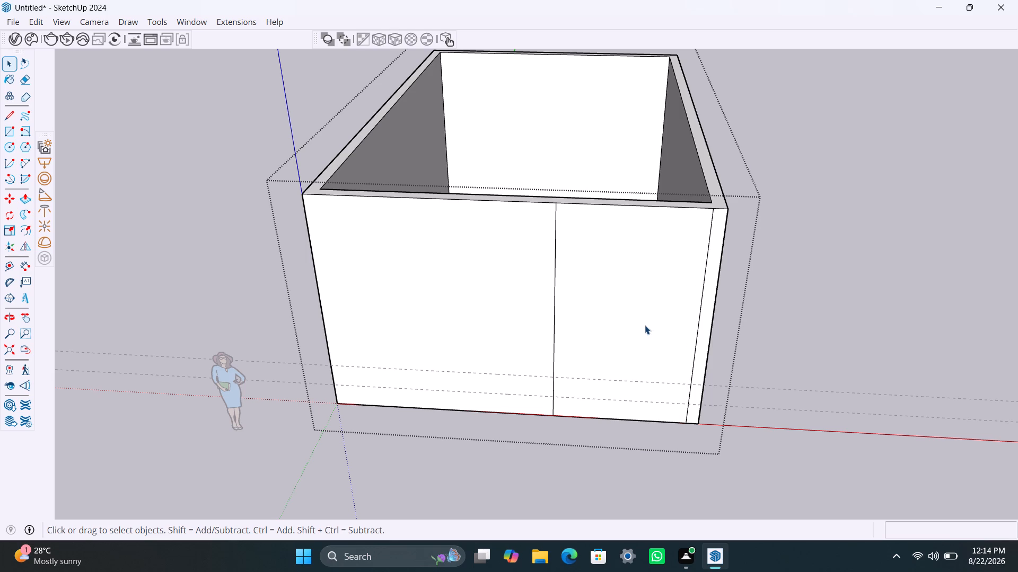
Exit editing of the wall group.
{"action": "left_click", "coordinate": [646, 329]}
{"action": "scroll", "coordinate": [615, 318], "scroll_direction": "down", "scroll_amount": 4}
{"action": "middle_click_drag", "start_coordinate": [534, 376], "coordinate": [584, 535]}
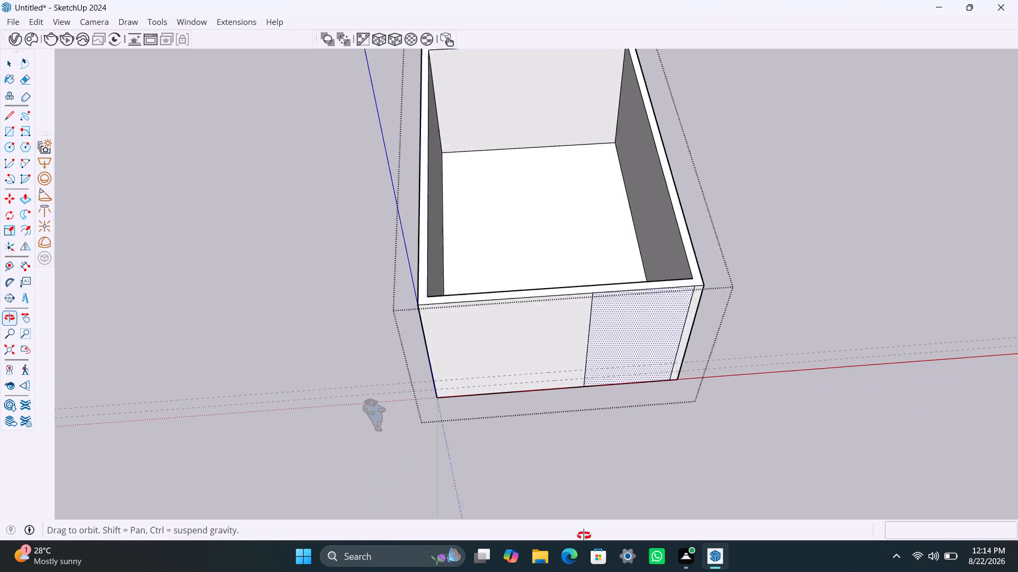
{"action": "middle_click_drag", "start_coordinate": [584, 535], "coordinate": [581, 529]}
{"action": "scroll", "coordinate": [609, 362], "scroll_direction": "up", "scroll_amount": 4}
{"action": "middle_click_drag", "start_coordinate": [599, 367], "coordinate": [563, 368]}
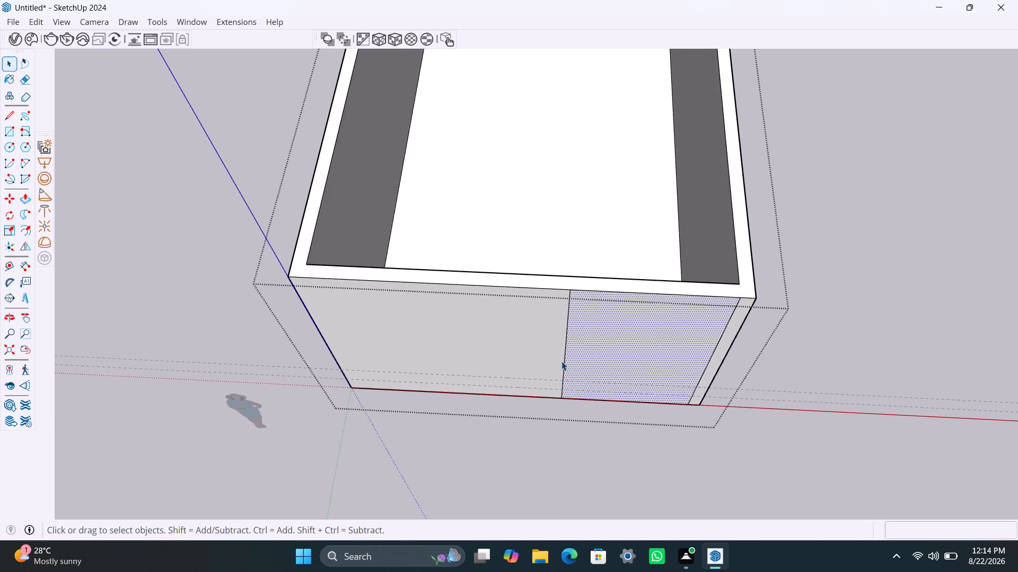
{"action": "scroll", "coordinate": [561, 361], "scroll_direction": "down", "scroll_amount": 9}
{"action": "left_click", "coordinate": [683, 330]}
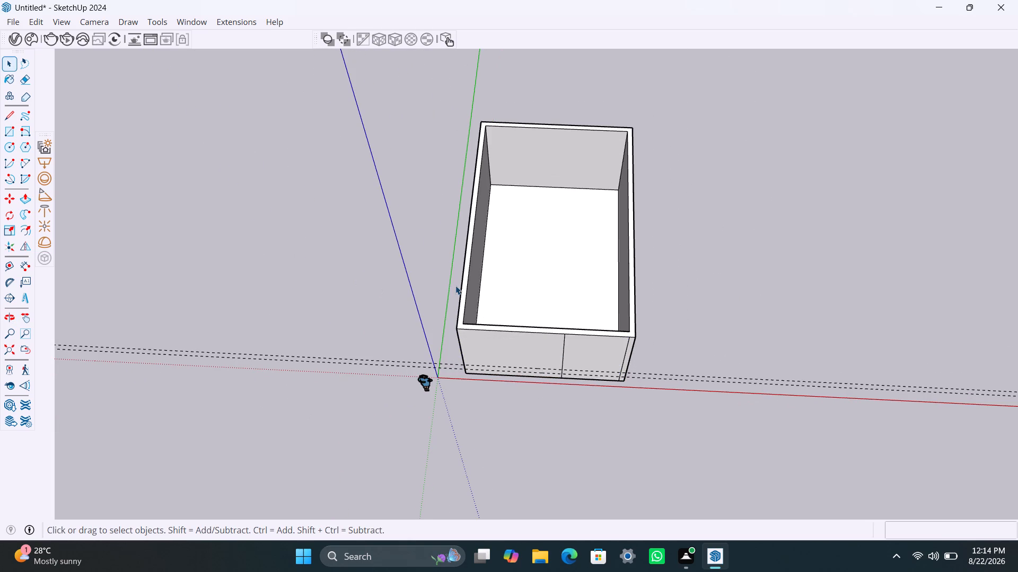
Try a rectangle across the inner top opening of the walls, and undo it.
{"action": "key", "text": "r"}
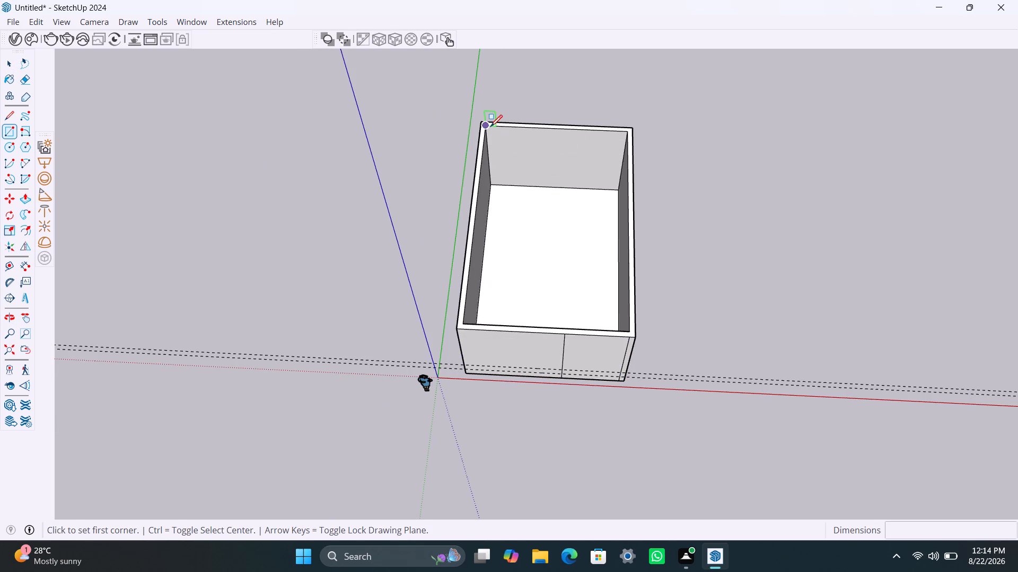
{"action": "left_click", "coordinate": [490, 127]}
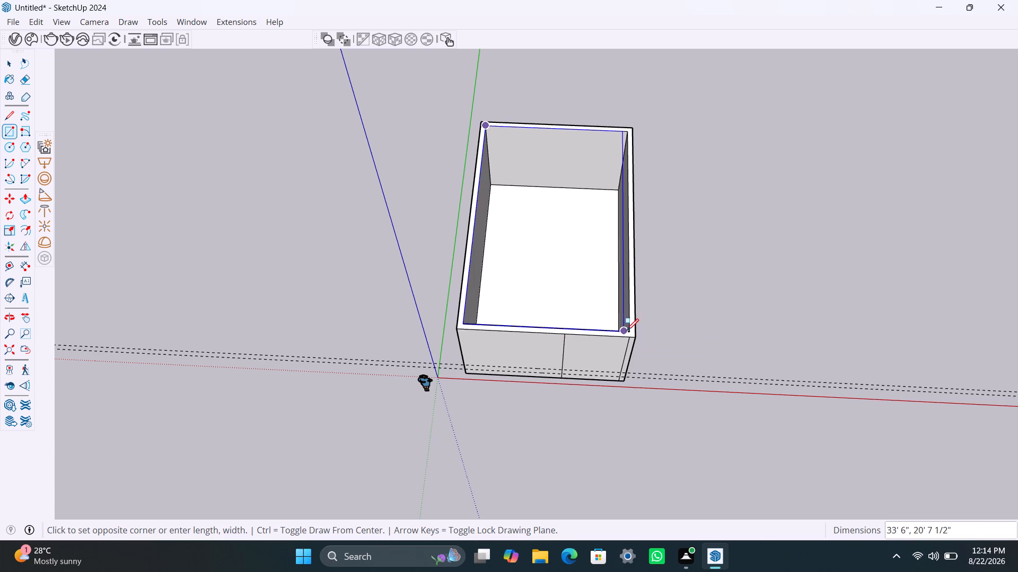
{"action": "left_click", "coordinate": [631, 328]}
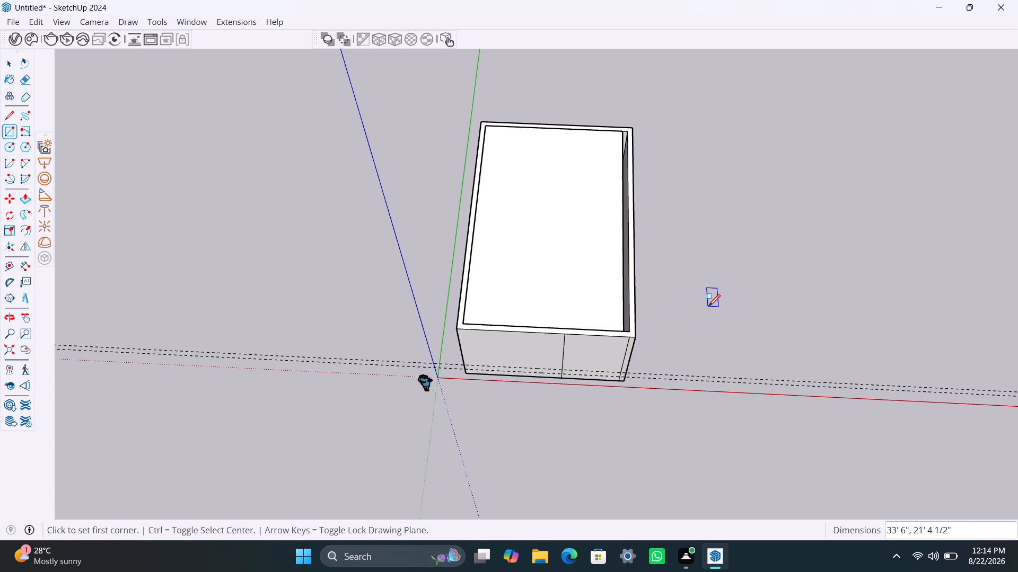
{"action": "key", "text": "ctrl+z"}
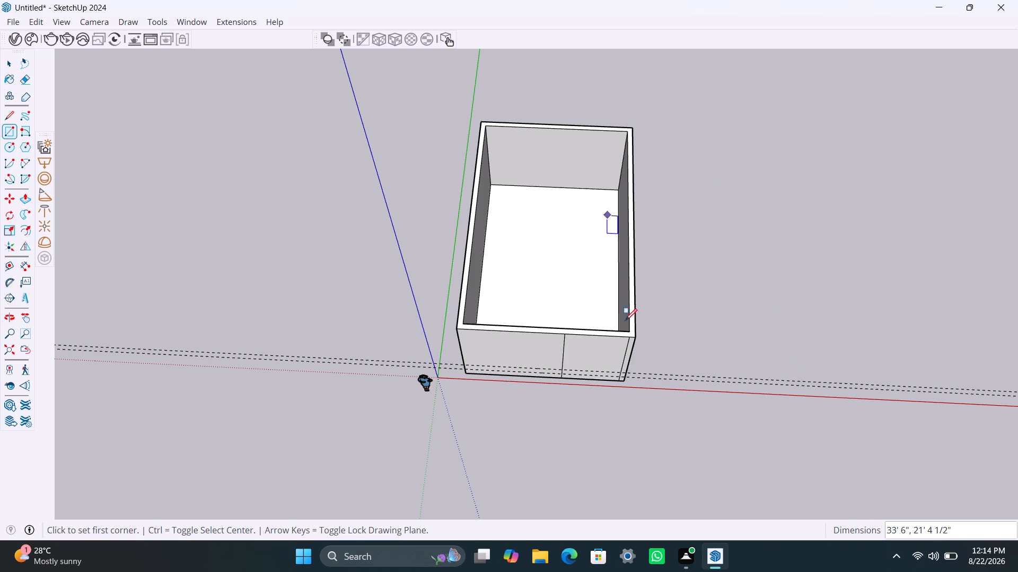
Draw a rectangle covering the inner opening at the top of the walls, between opposite inner corners.
{"action": "key", "text": "r"}
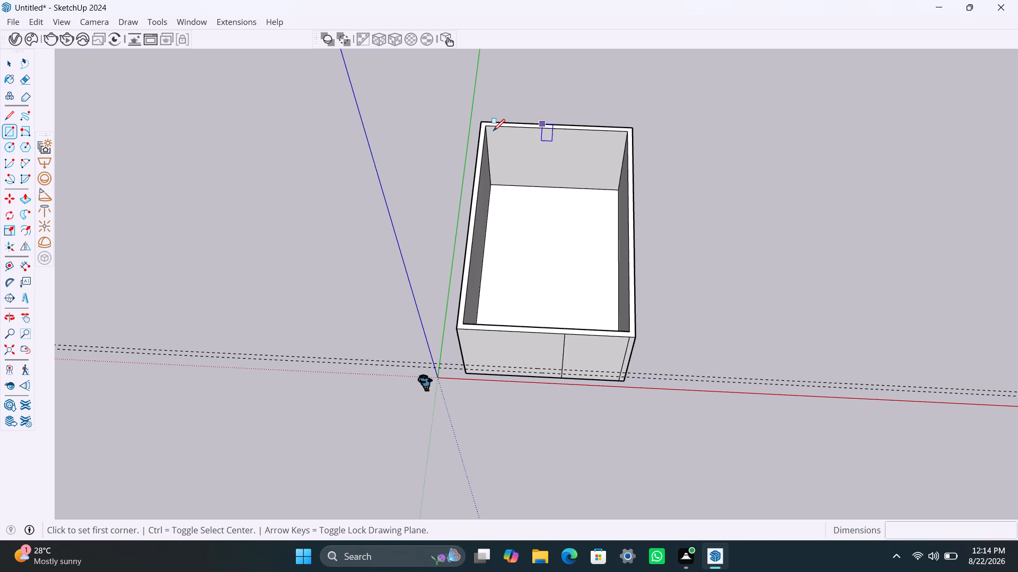
{"action": "left_click", "coordinate": [490, 128]}
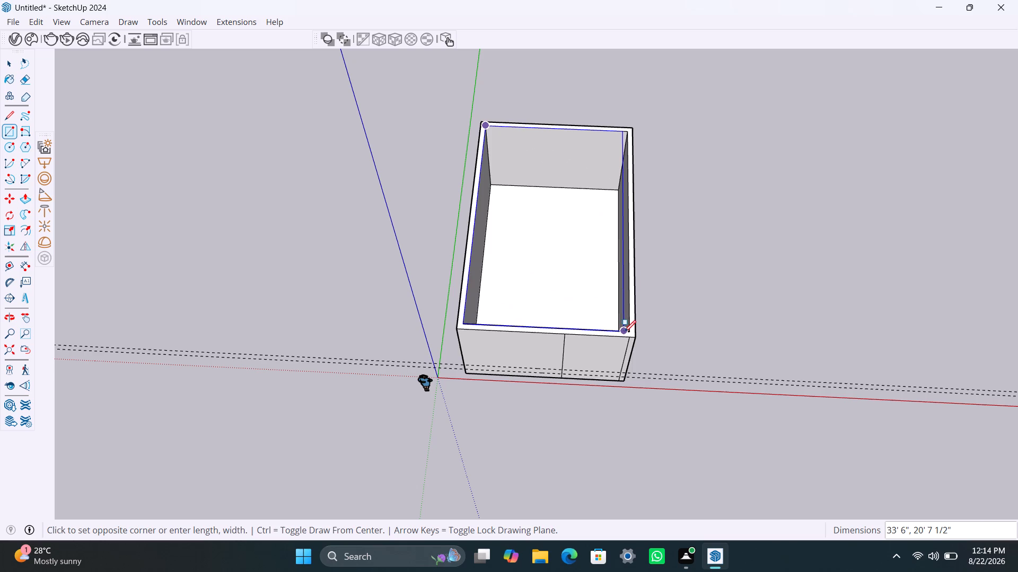
{"action": "left_click", "coordinate": [632, 329]}
{"action": "key", "text": "space"}
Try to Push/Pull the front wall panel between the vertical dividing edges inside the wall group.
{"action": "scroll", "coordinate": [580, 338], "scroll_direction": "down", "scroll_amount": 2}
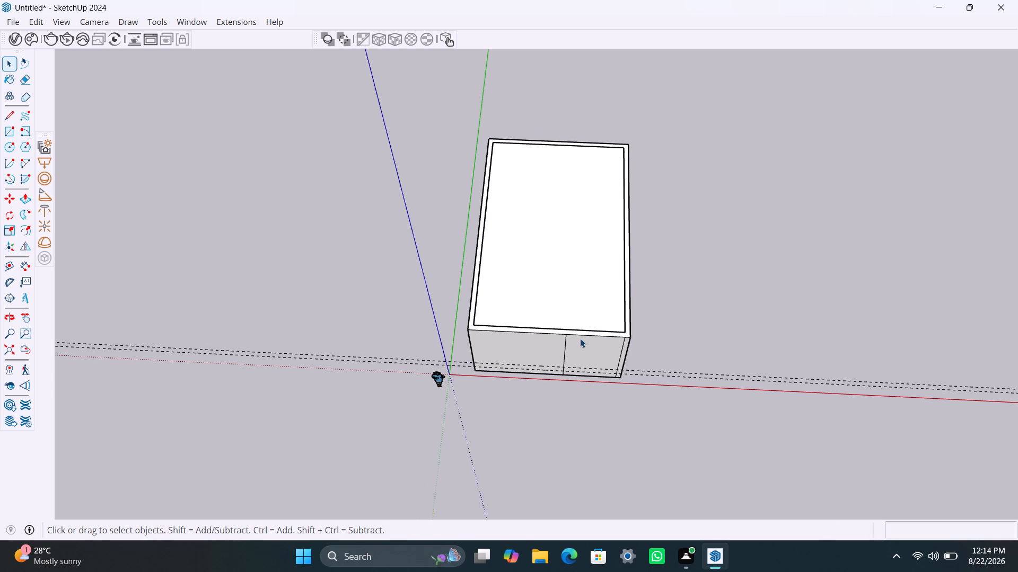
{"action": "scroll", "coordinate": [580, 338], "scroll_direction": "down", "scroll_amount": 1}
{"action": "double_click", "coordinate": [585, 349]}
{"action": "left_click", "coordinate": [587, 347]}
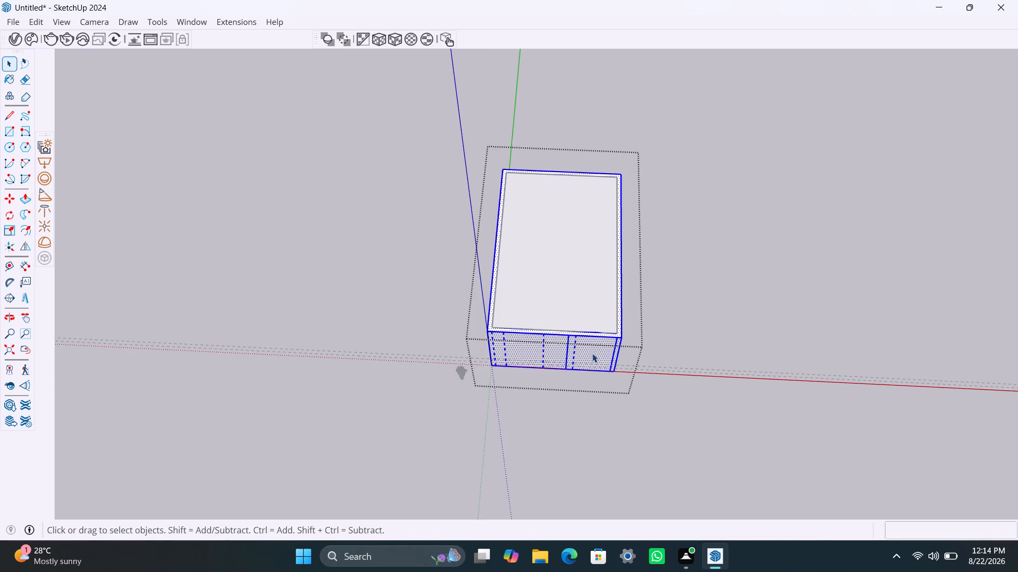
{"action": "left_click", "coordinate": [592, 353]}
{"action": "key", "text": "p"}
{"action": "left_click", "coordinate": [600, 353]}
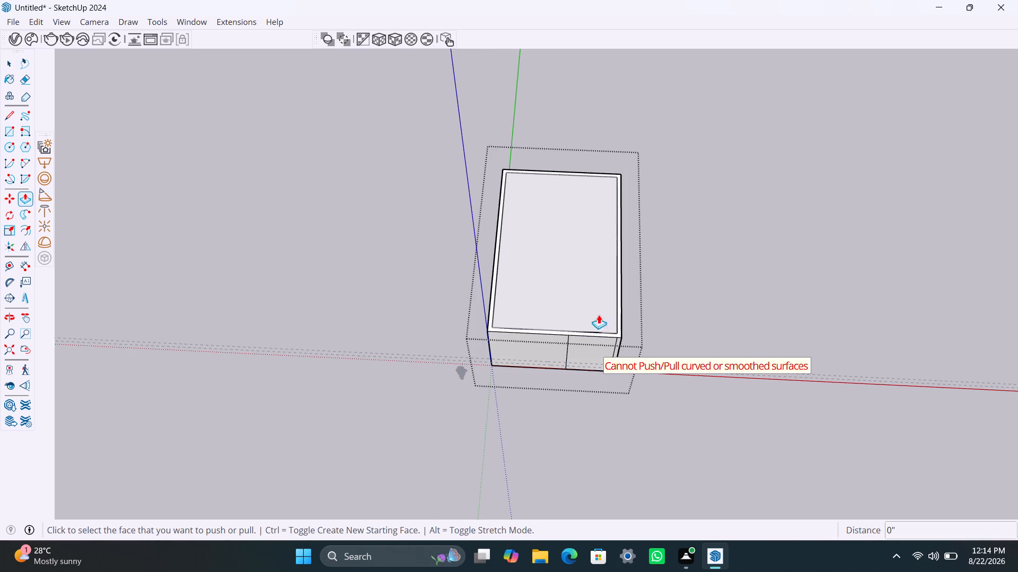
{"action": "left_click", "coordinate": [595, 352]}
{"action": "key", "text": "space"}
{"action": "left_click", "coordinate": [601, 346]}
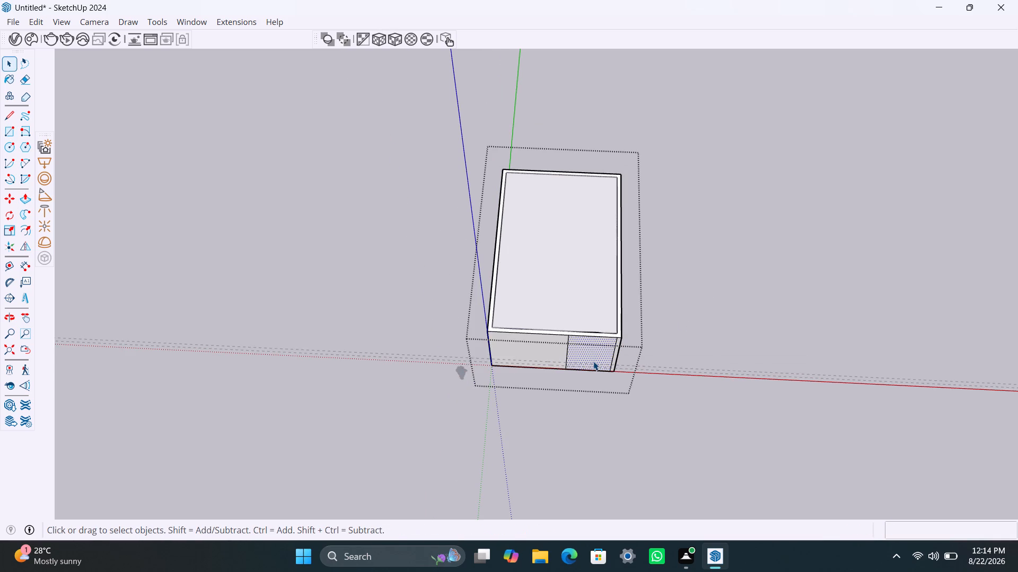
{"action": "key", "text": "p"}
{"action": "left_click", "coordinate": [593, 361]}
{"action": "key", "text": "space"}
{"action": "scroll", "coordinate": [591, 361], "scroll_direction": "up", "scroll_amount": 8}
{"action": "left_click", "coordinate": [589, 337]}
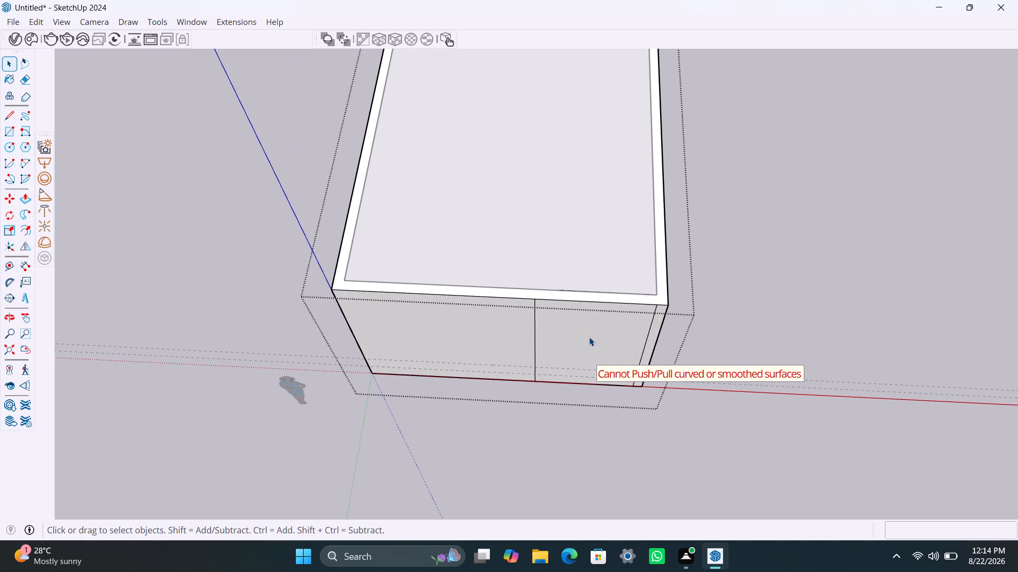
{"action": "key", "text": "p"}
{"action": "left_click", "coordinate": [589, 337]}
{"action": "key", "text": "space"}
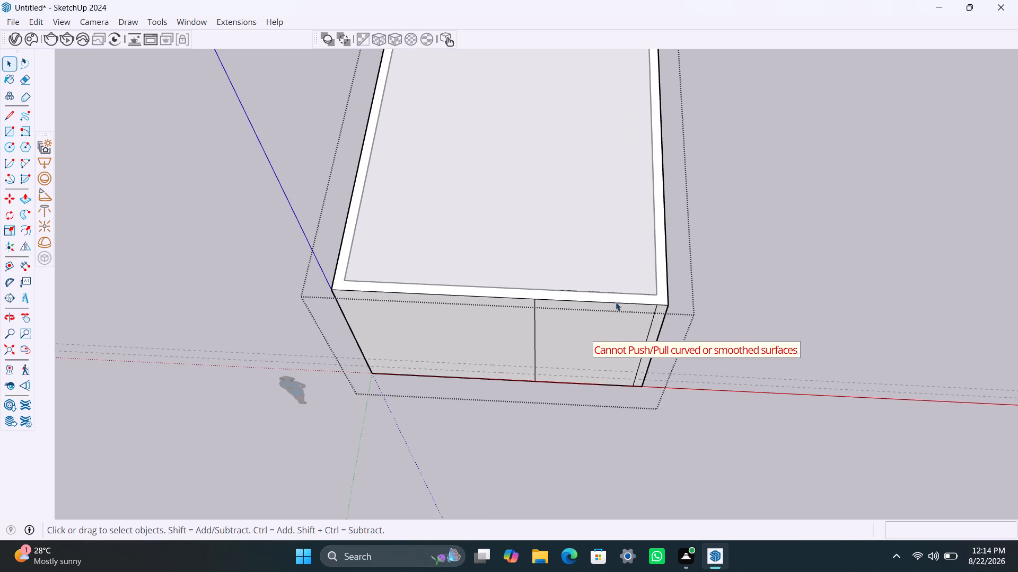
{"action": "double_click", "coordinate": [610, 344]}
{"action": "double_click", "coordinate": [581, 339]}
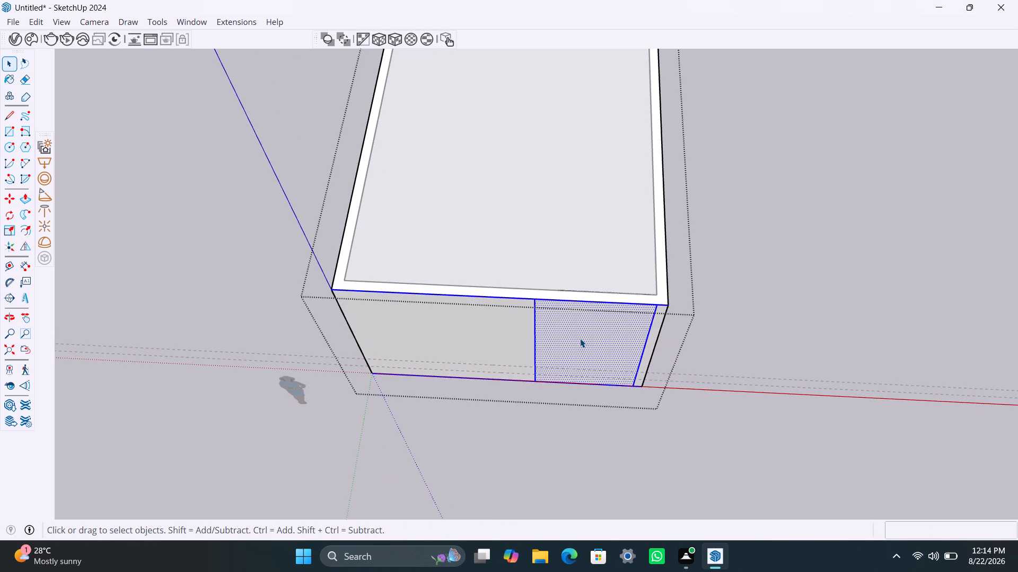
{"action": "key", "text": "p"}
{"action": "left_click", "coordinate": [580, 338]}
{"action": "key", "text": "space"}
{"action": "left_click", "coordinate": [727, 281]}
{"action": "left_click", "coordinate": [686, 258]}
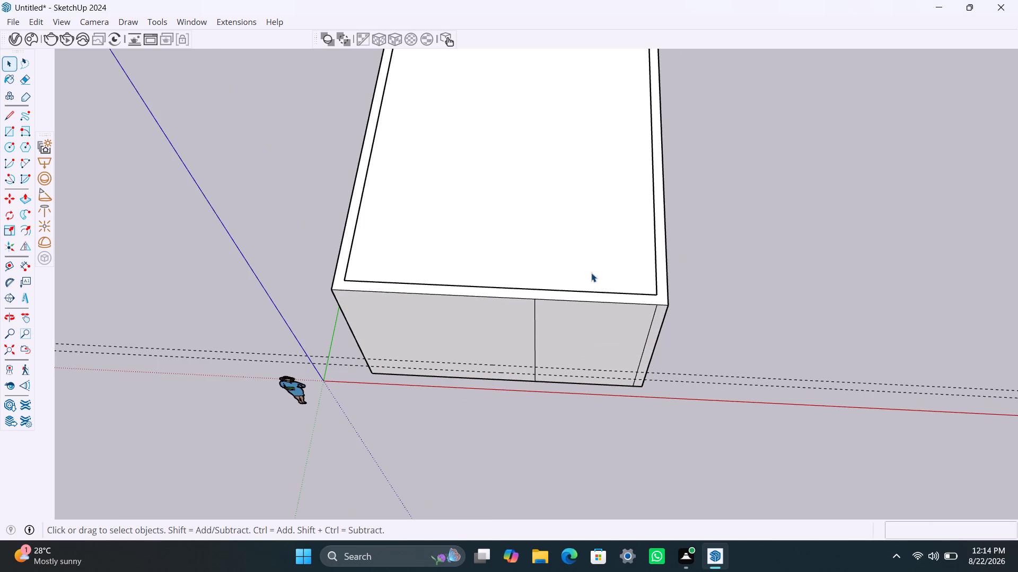
Undo the rectangle covering the inner opening at the top of the walls.
{"action": "key", "text": "ctrl+z"}
{"action": "key", "text": "ctrl+z"}
{"action": "key", "text": "ctrl+z"}
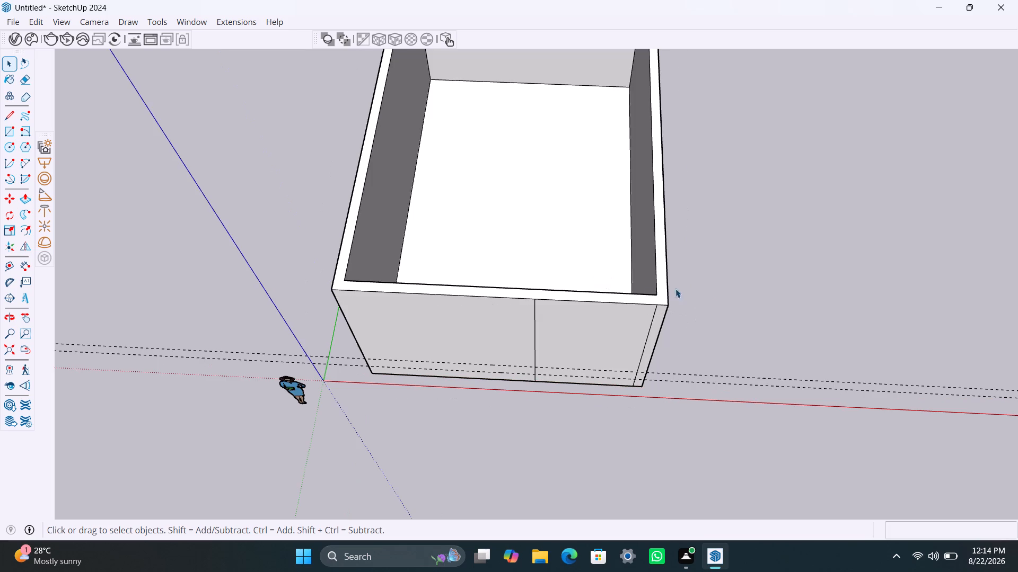
Undo the vertical dividing edges on the front wall and the guide lines, back to plain walls.
{"action": "scroll", "coordinate": [712, 288], "scroll_direction": "down", "scroll_amount": 8}
{"action": "middle_click_drag", "start_coordinate": [637, 336], "coordinate": [566, 410]}
{"action": "left_click", "coordinate": [738, 317]}
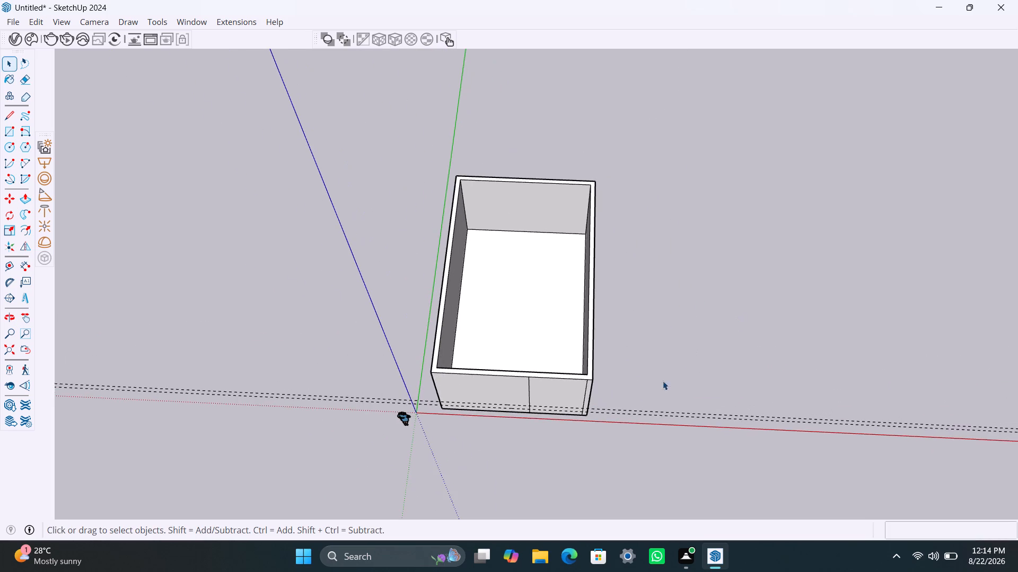
{"action": "scroll", "coordinate": [629, 395], "scroll_direction": "down", "scroll_amount": 4}
{"action": "middle_click_drag", "start_coordinate": [614, 412], "coordinate": [528, 403]}
{"action": "scroll", "coordinate": [640, 352], "scroll_direction": "up", "scroll_amount": 3}
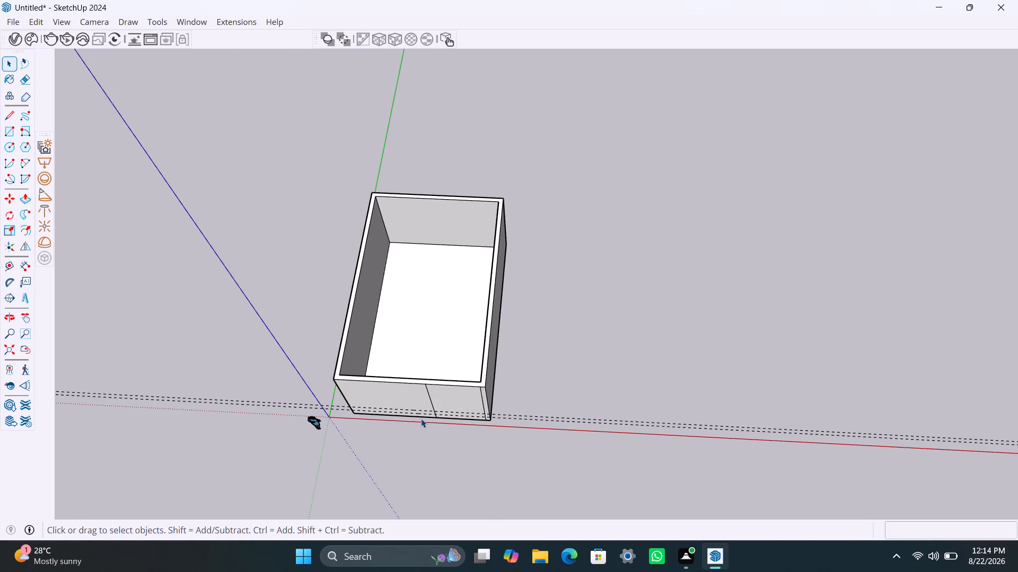
{"action": "key", "text": "ctrl+z"}
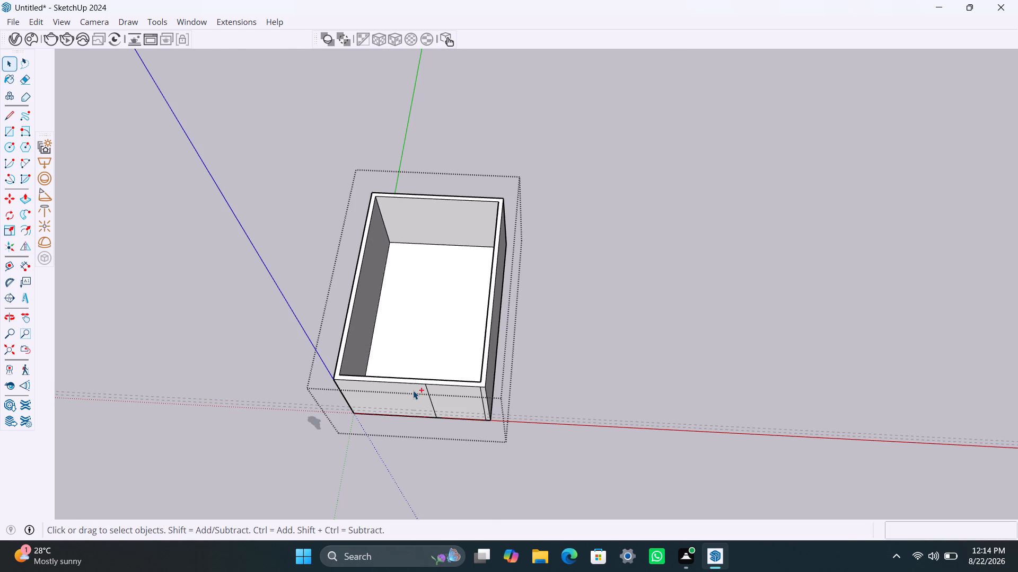
{"action": "key", "text": "ctrl+z"}
{"action": "key", "text": "ctrl+z"}
{"action": "key", "text": "ctrl+z"}
{"action": "key", "text": "ctrl+z"}
{"action": "key", "text": "ctrl+z"}
{"action": "key", "text": "ctrl+z"}
{"action": "key", "text": "ctrl+z"}
{"action": "key", "text": "ctrl+z"}
{"action": "key", "text": "ctrl+z"}
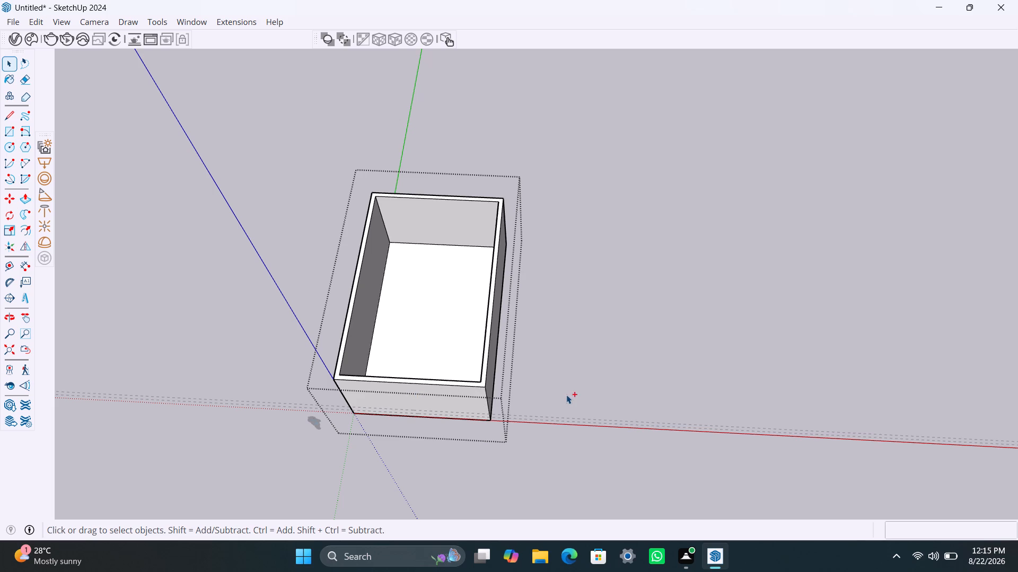
{"action": "key", "text": "ctrl+z"}
{"action": "key", "text": "ctrl+z"}
{"action": "key", "text": "ctrl+z"}
{"action": "key", "text": "ctrl+z"}
{"action": "key", "text": "ctrl+z"}
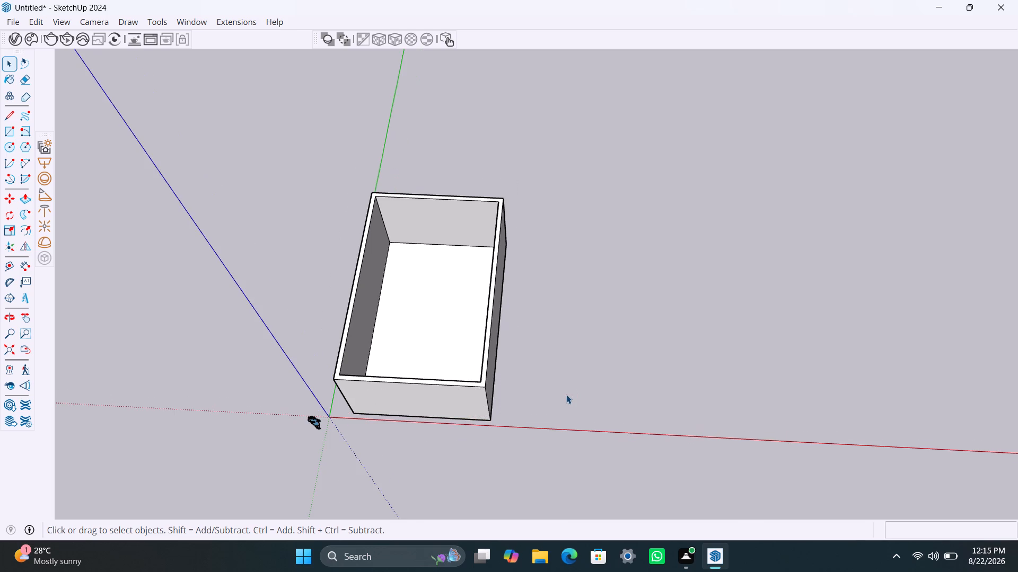
Undo the raised walls and their inset outline, back to the plain base rectangle inside its group.
{"action": "key", "text": "ctrl+z"}
{"action": "key", "text": "ctrl+z"}
{"action": "key", "text": "ctrl+z"}
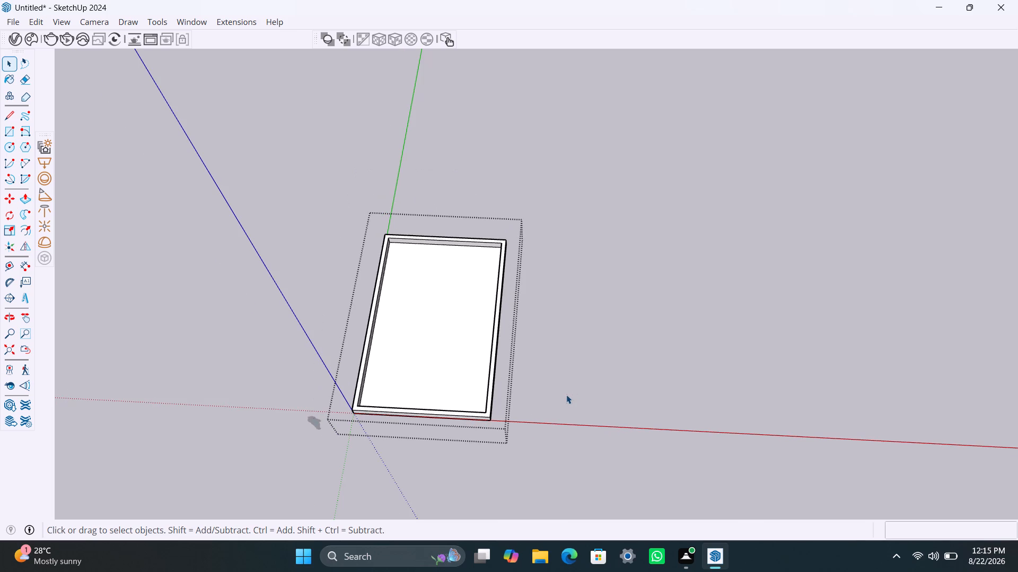
{"action": "key", "text": "ctrl+z"}
{"action": "key", "text": "ctrl+z"}
{"action": "key", "text": "ctrl+z"}
{"action": "key", "text": "ctrl+z"}
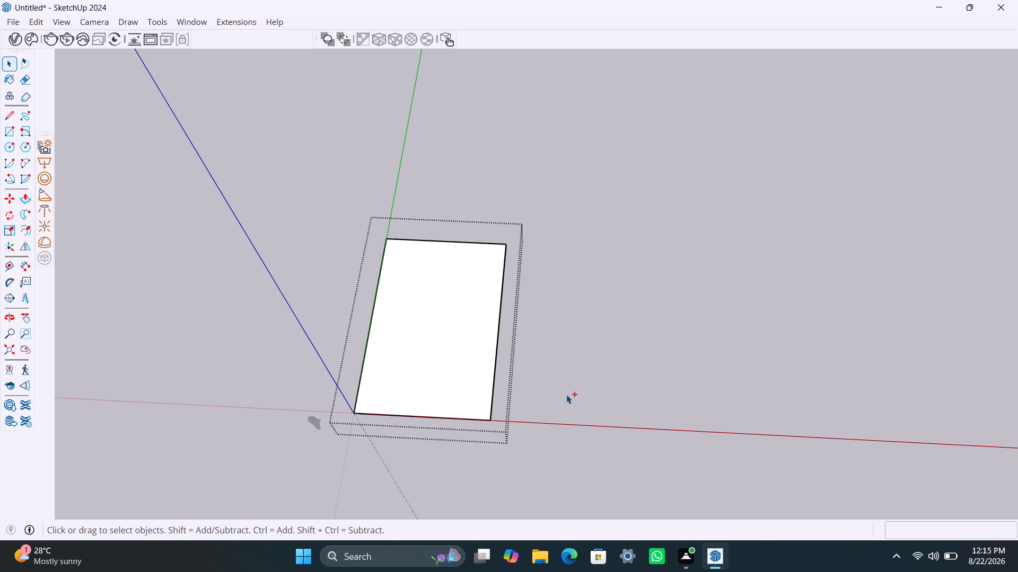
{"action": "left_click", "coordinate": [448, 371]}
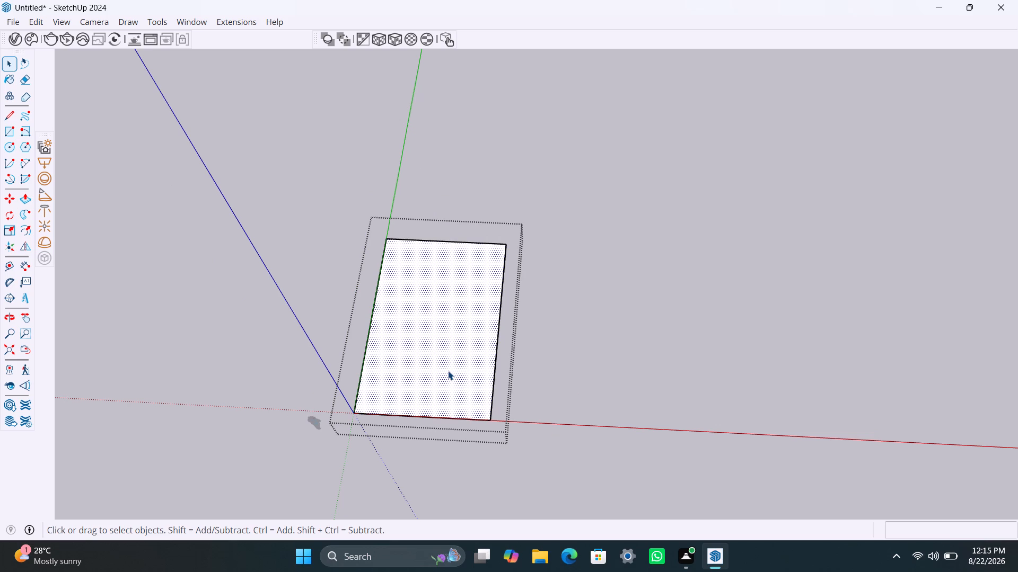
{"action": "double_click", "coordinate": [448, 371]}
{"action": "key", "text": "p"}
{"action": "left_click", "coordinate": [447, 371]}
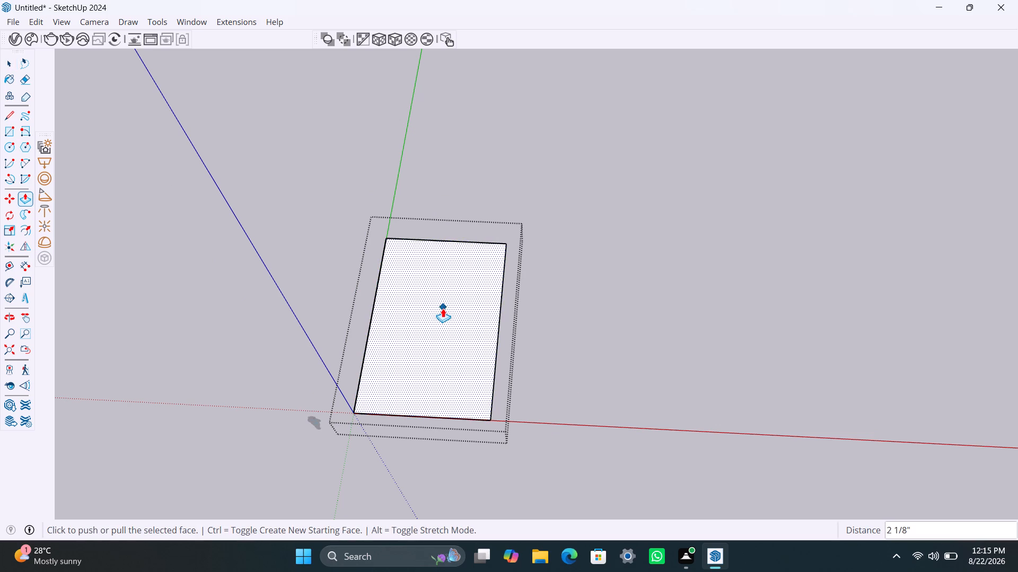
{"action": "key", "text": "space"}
Push/Pull the base rectangle's face upward by 1'6".
{"action": "left_click", "coordinate": [447, 349]}
{"action": "key", "text": "p"}
{"action": "left_click", "coordinate": [447, 350]}
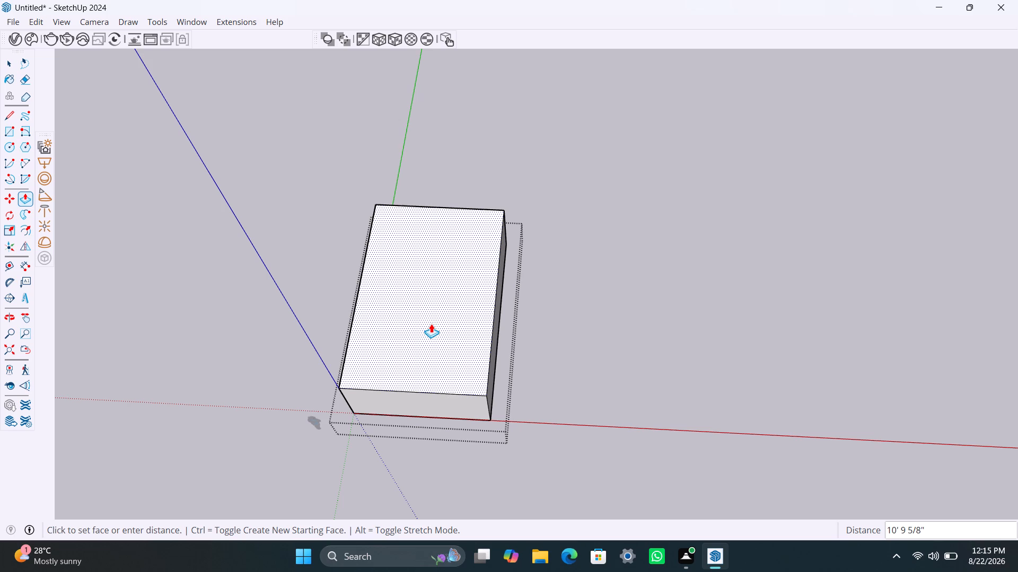
{"action": "type", "text": "1'6\""}
{"action": "key", "text": "Return"}
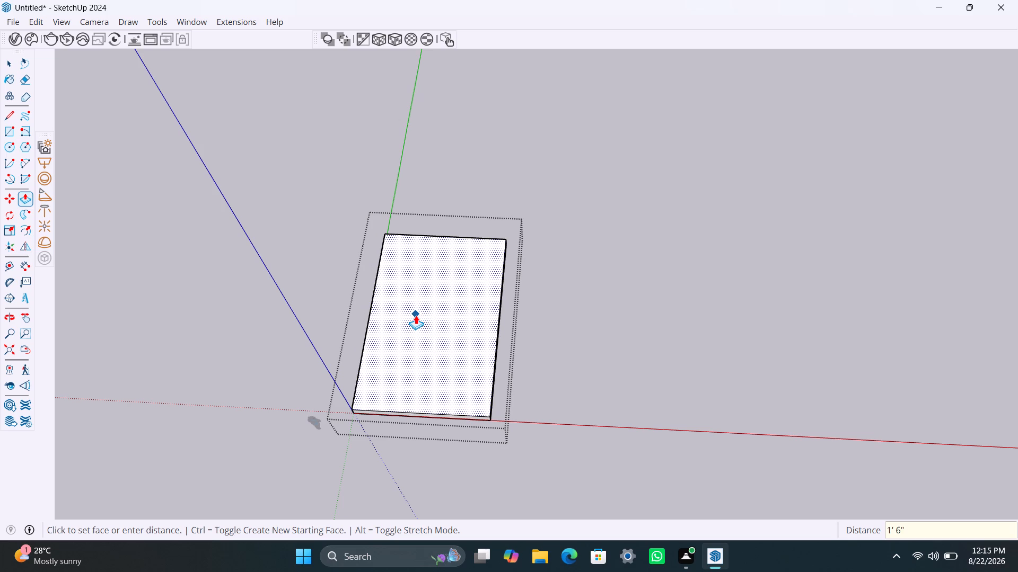
Push/Pull the top face of the base upward by a further 1'6".
{"action": "left_click", "coordinate": [416, 315]}
{"action": "key", "text": "1"}
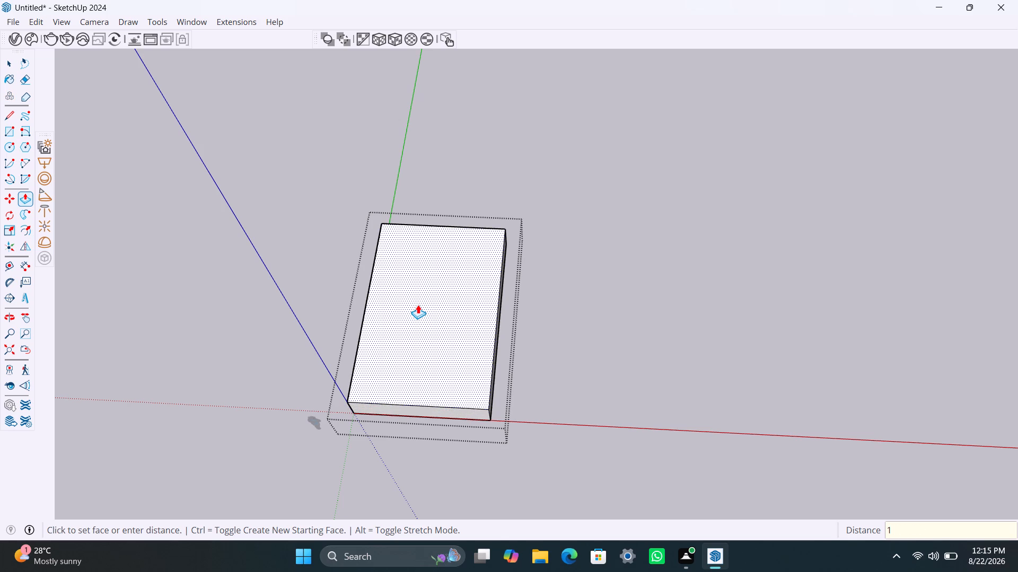
{"action": "type", "text": "'6\""}
{"action": "key", "text": "Return"}
Push/Pull the top face upward by a further 11'6" and exit editing of the group.
{"action": "left_click", "coordinate": [418, 305]}
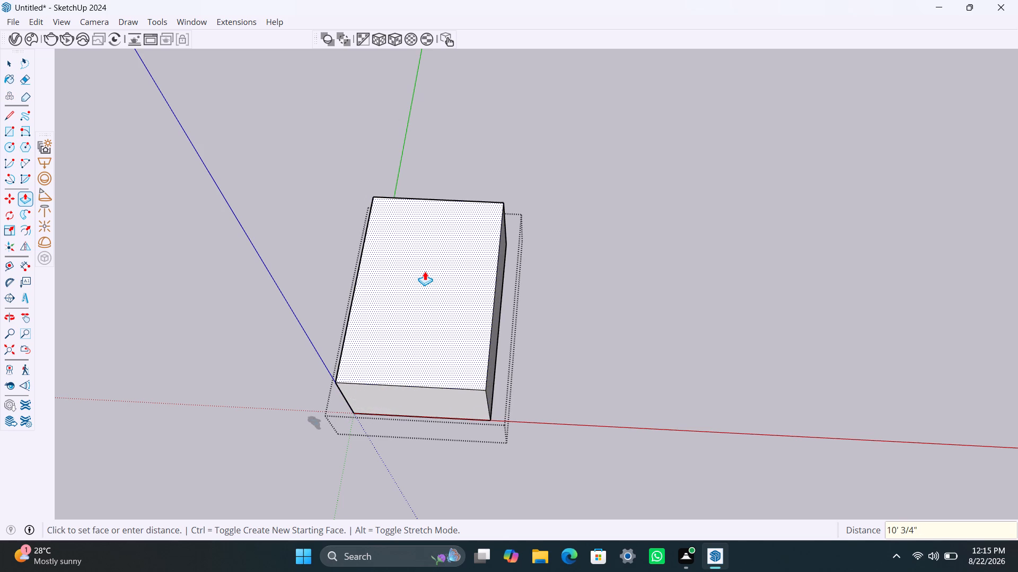
{"action": "type", "text": "11"}
{"action": "type", "text": "'6\""}
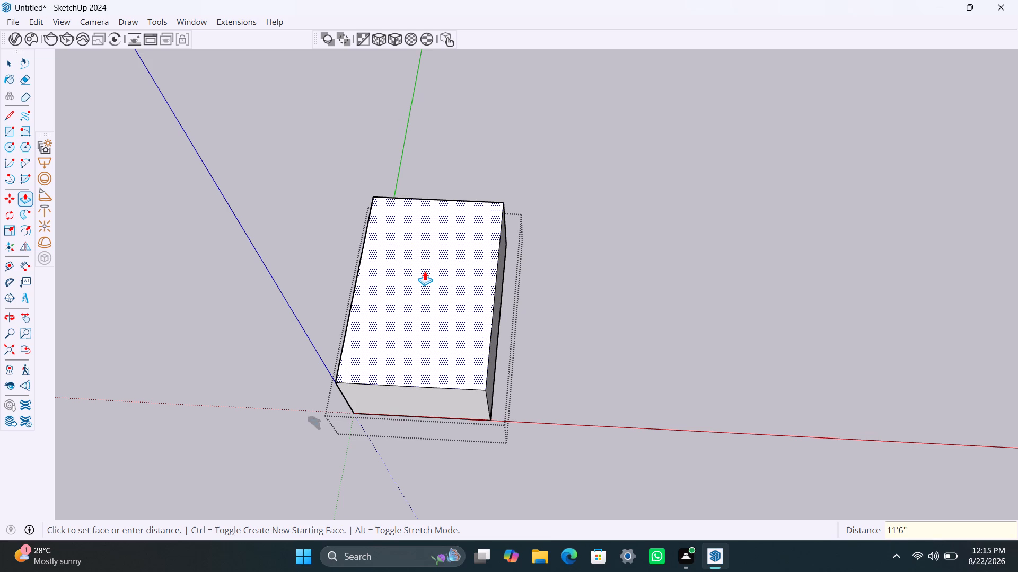
{"action": "key", "text": "Return"}
{"action": "left_click", "coordinate": [425, 271]}
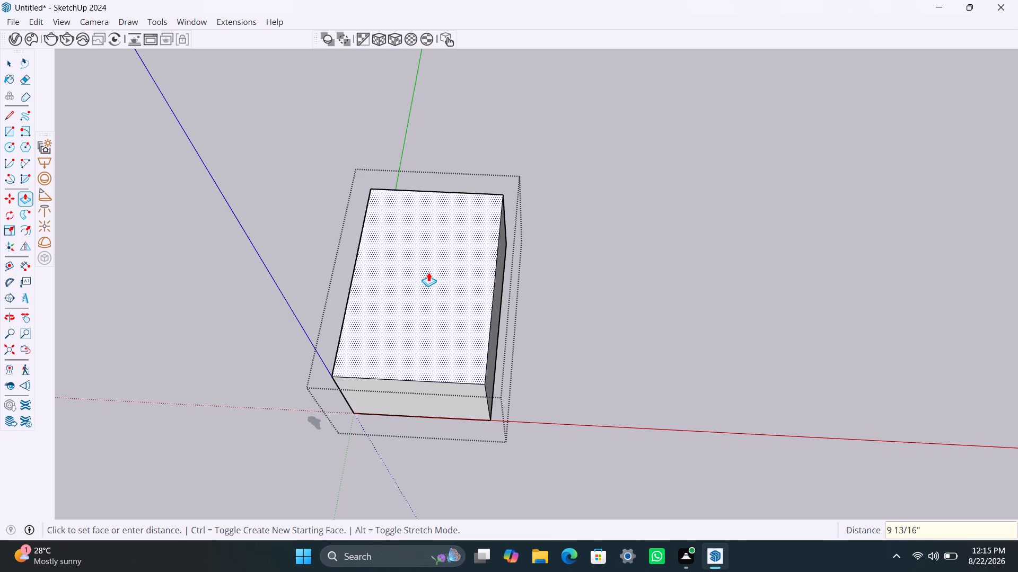
{"action": "key", "text": "Escape"}
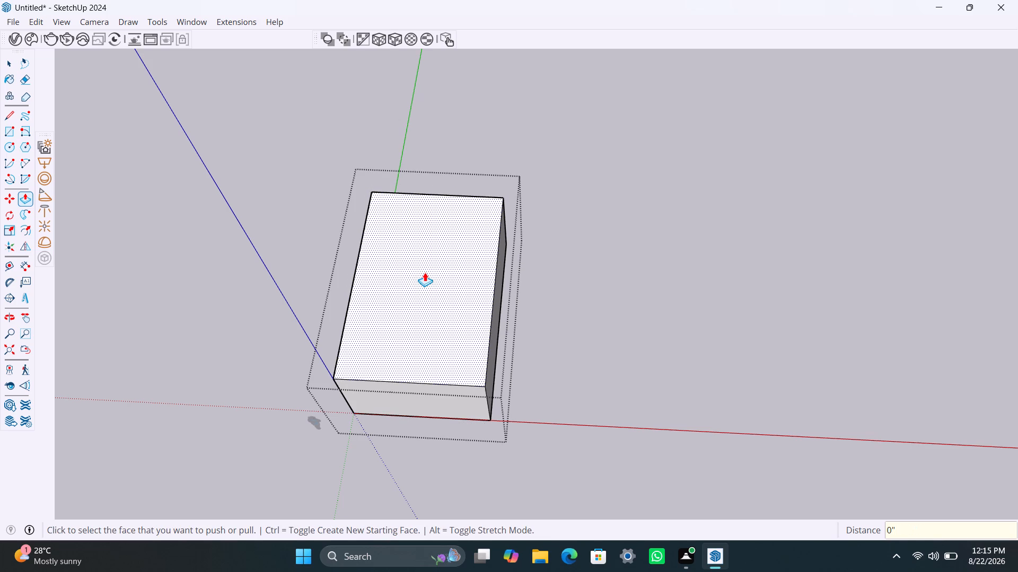
{"action": "key", "text": "Escape"}
{"action": "key", "text": "space"}
{"action": "left_click", "coordinate": [589, 341]}
Examine the solid block's top and front face from several angles.
{"action": "scroll", "coordinate": [442, 328], "scroll_direction": "up", "scroll_amount": 3}
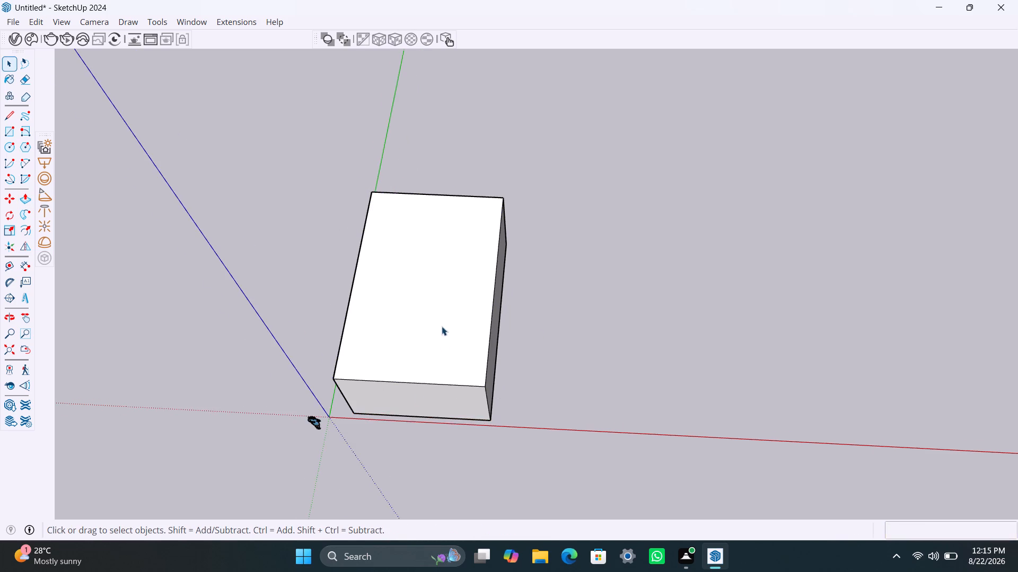
{"action": "scroll", "coordinate": [442, 326], "scroll_direction": "up", "scroll_amount": 2}
{"action": "middle_click_drag", "start_coordinate": [385, 361], "coordinate": [401, 361]}
{"action": "scroll", "coordinate": [401, 351], "scroll_direction": "down", "scroll_amount": 6}
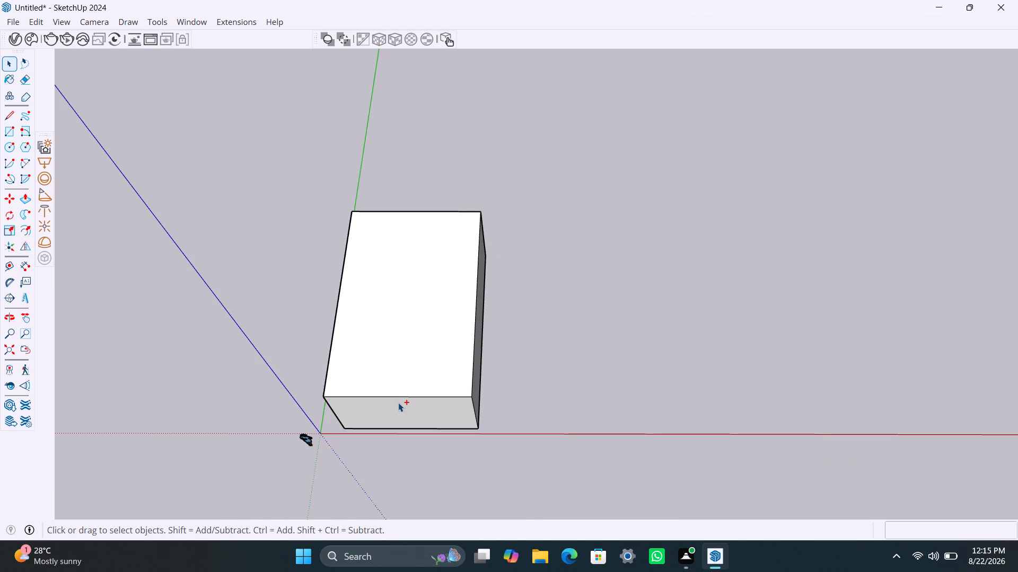
{"action": "scroll", "coordinate": [380, 345], "scroll_direction": "up", "scroll_amount": 3}
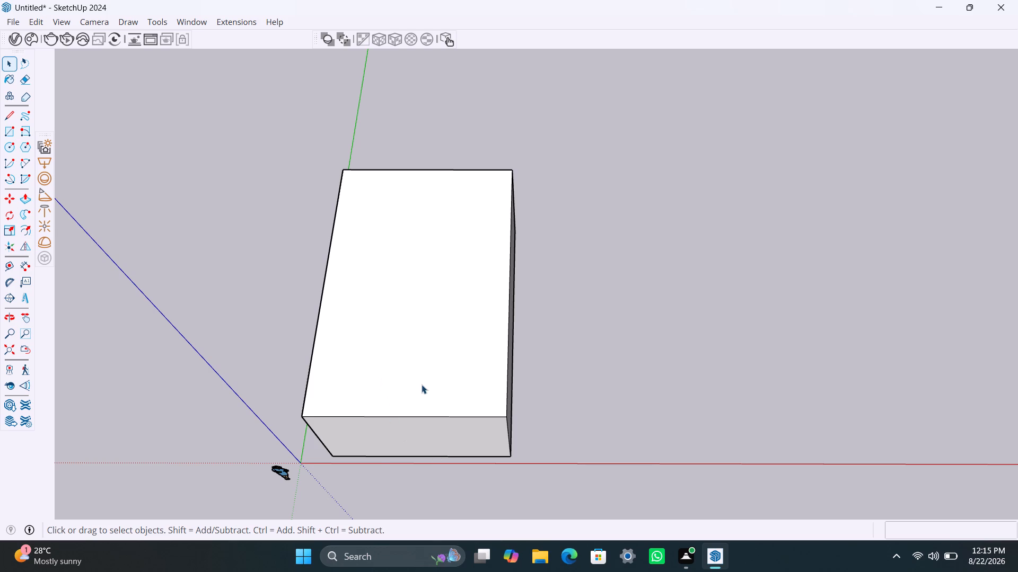
{"action": "scroll", "coordinate": [380, 451], "scroll_direction": "down", "scroll_amount": 3}
{"action": "middle_click_drag", "start_coordinate": [383, 433], "coordinate": [376, 408]}
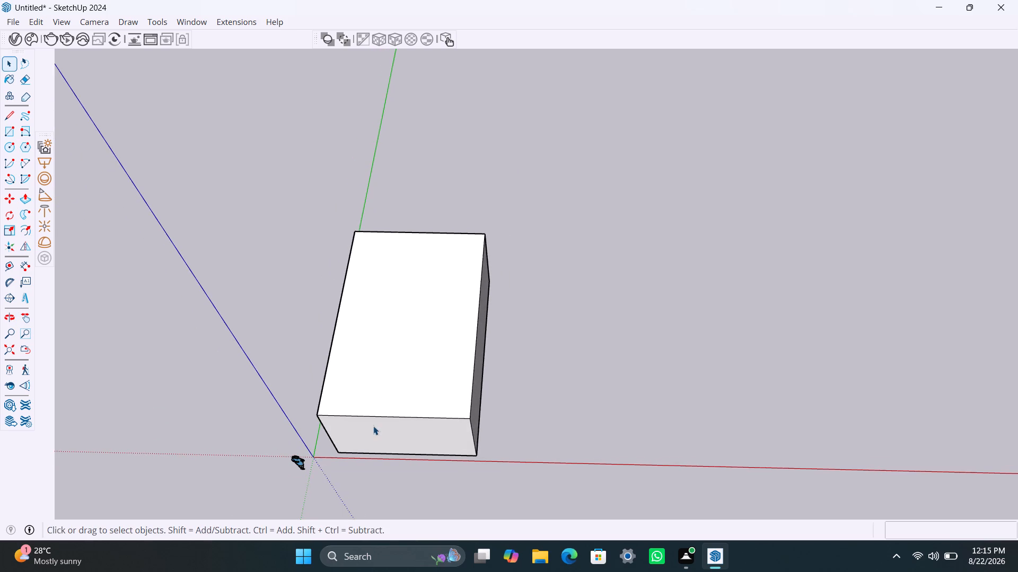
{"action": "scroll", "coordinate": [373, 432], "scroll_direction": "down", "scroll_amount": 3}
{"action": "middle_click_drag", "start_coordinate": [373, 437], "coordinate": [388, 395]}
{"action": "scroll", "coordinate": [379, 438], "scroll_direction": "up", "scroll_amount": 7}
{"action": "middle_click_drag", "start_coordinate": [359, 471], "coordinate": [341, 423]}
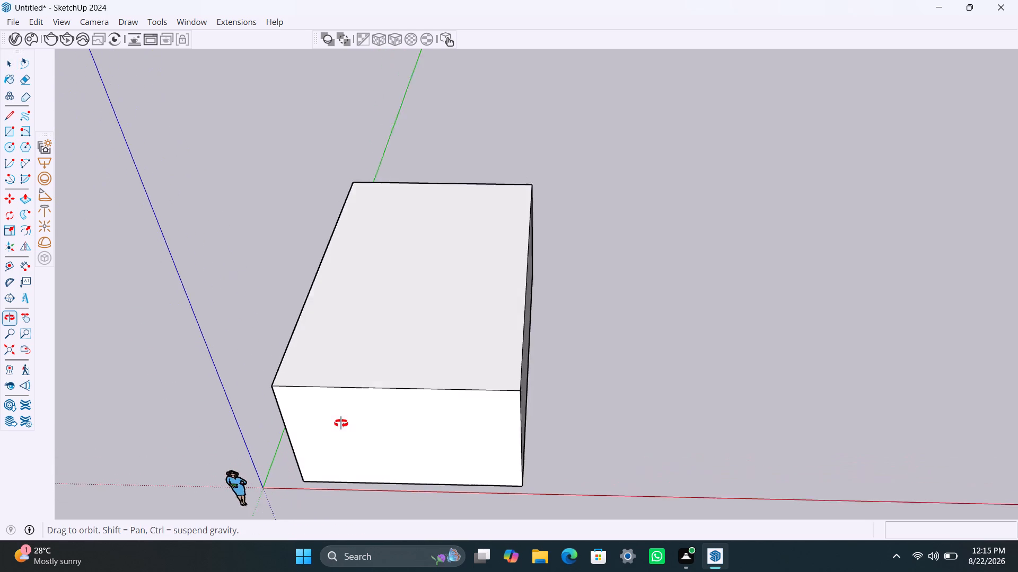
{"action": "middle_click_drag", "start_coordinate": [341, 423], "coordinate": [338, 421]}
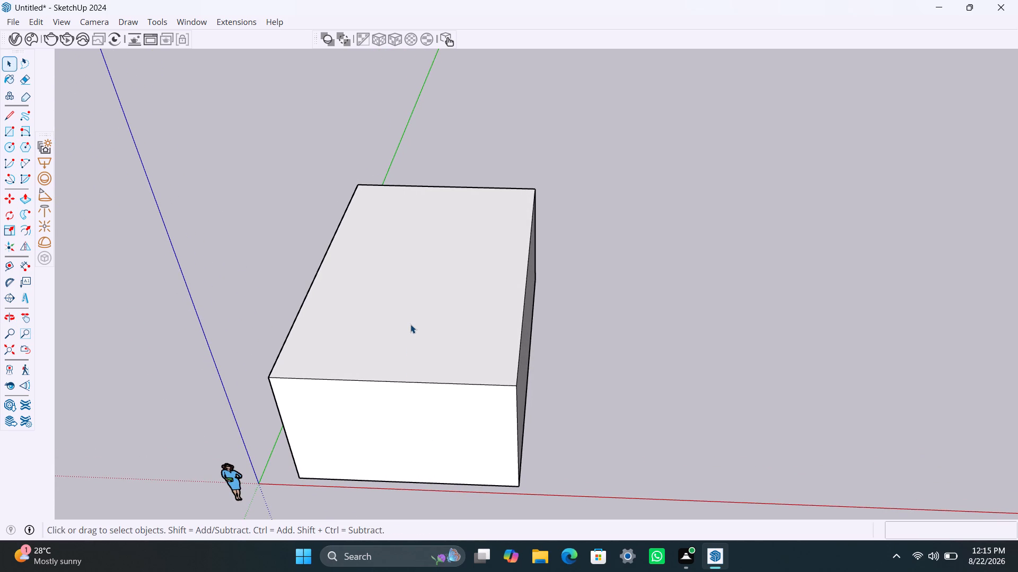
Undo the base block's Push/Pull operations back to the flat base rectangle.
{"action": "left_click", "coordinate": [410, 324]}
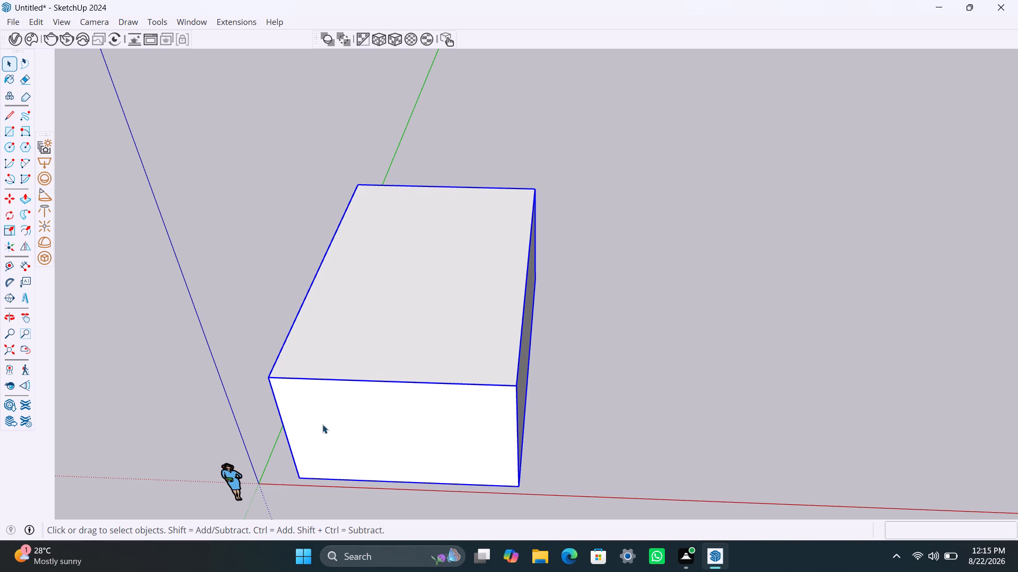
{"action": "key", "text": "ctrl+z"}
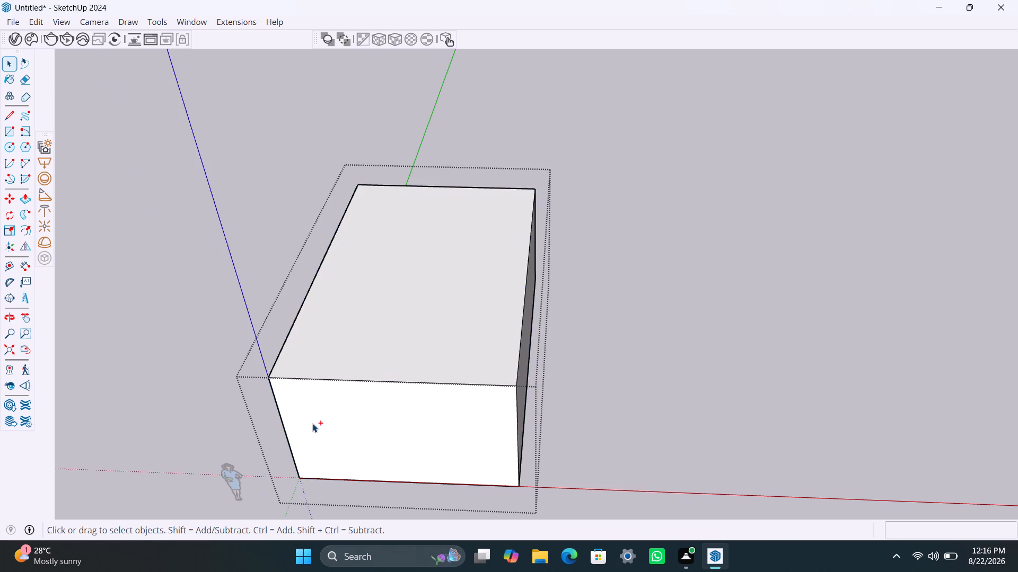
{"action": "key", "text": "ctrl+z"}
{"action": "key", "text": "ctrl+z"}
{"action": "key", "text": "ctrl+z"}
{"action": "key", "text": "ctrl+z"}
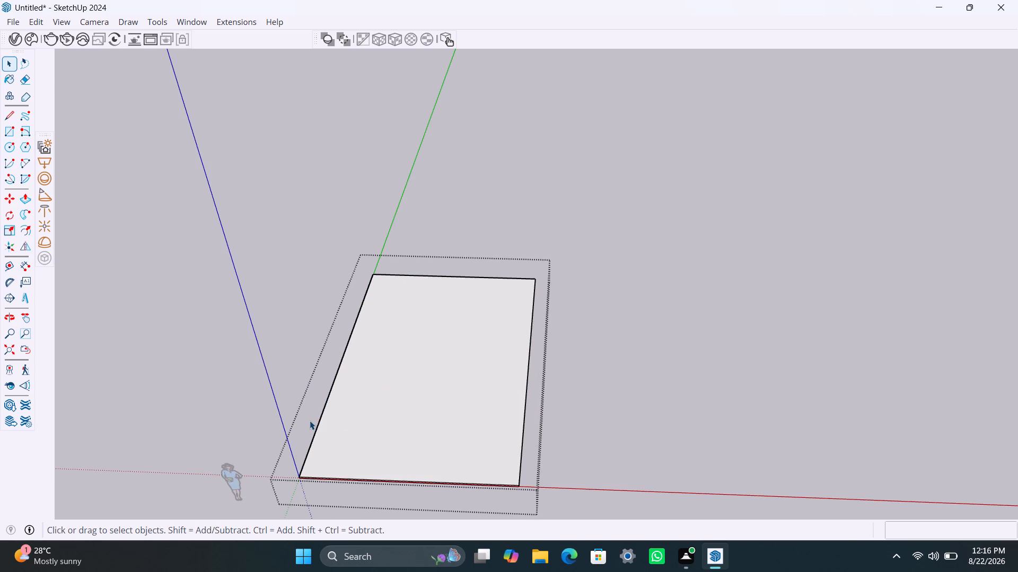
Offset the base rectangle's edges inward by 9" to outline the wall thickness.
{"action": "left_click", "coordinate": [689, 394]}
{"action": "scroll", "coordinate": [469, 297], "scroll_direction": "up", "scroll_amount": 1}
{"action": "scroll", "coordinate": [466, 293], "scroll_direction": "down", "scroll_amount": 4}
{"action": "middle_click_drag", "start_coordinate": [432, 381], "coordinate": [431, 446]}
{"action": "scroll", "coordinate": [411, 356], "scroll_direction": "up", "scroll_amount": 5}
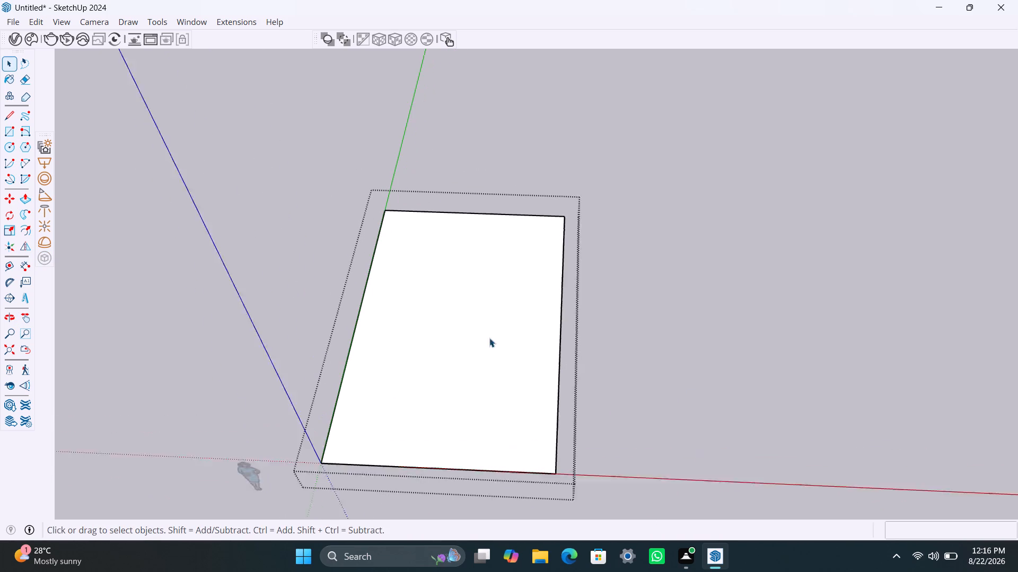
{"action": "left_click", "coordinate": [414, 354]}
{"action": "key", "text": "f"}
{"action": "left_click", "coordinate": [395, 355]}
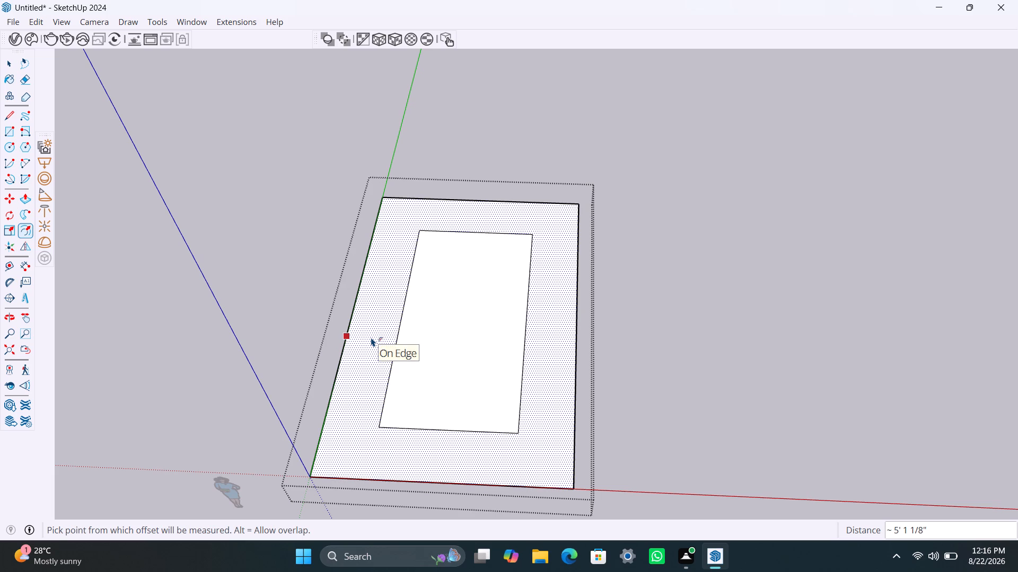
{"action": "type", "text": "9\""}
{"action": "key", "text": "Return"}
{"action": "key", "text": "space"}
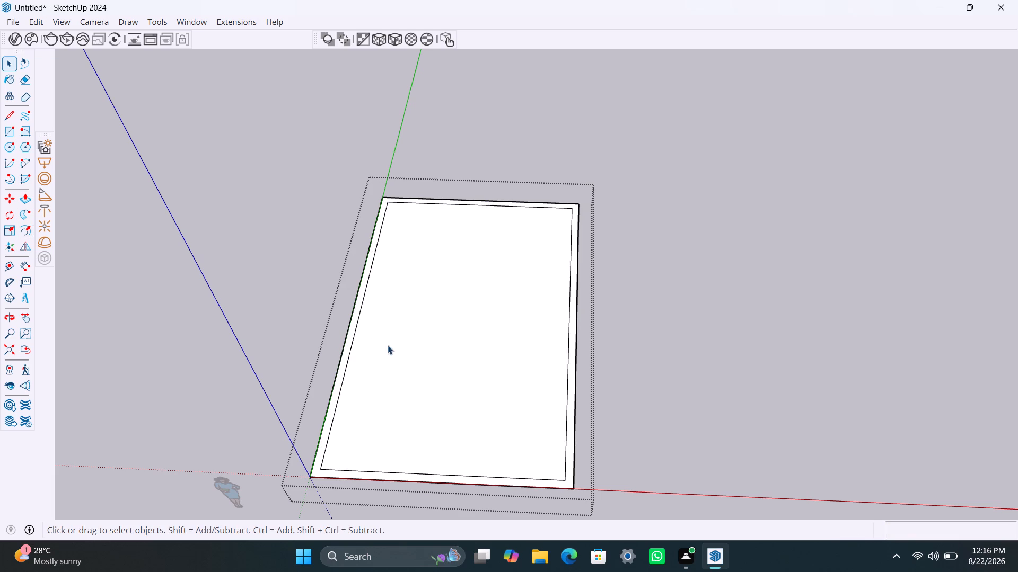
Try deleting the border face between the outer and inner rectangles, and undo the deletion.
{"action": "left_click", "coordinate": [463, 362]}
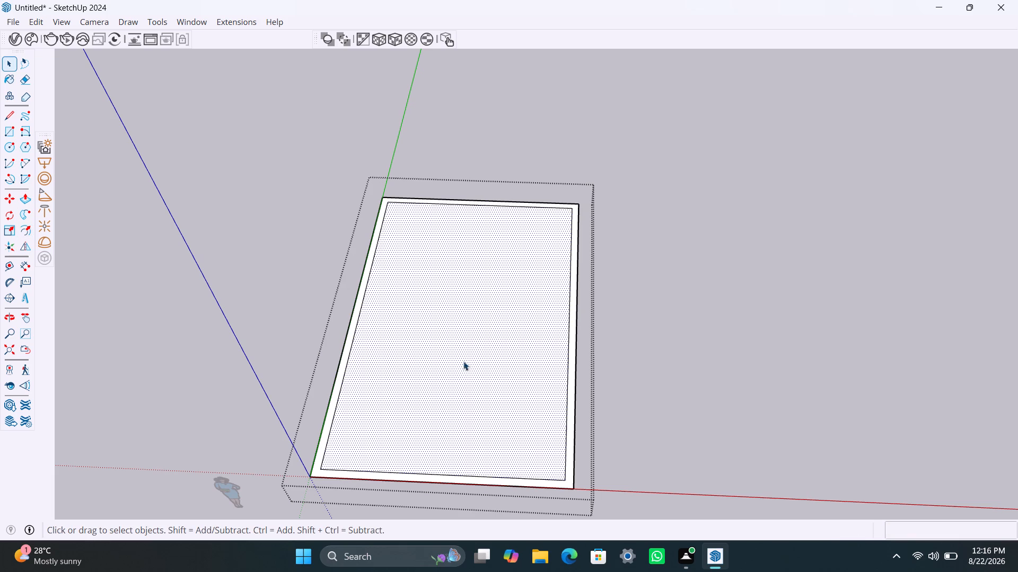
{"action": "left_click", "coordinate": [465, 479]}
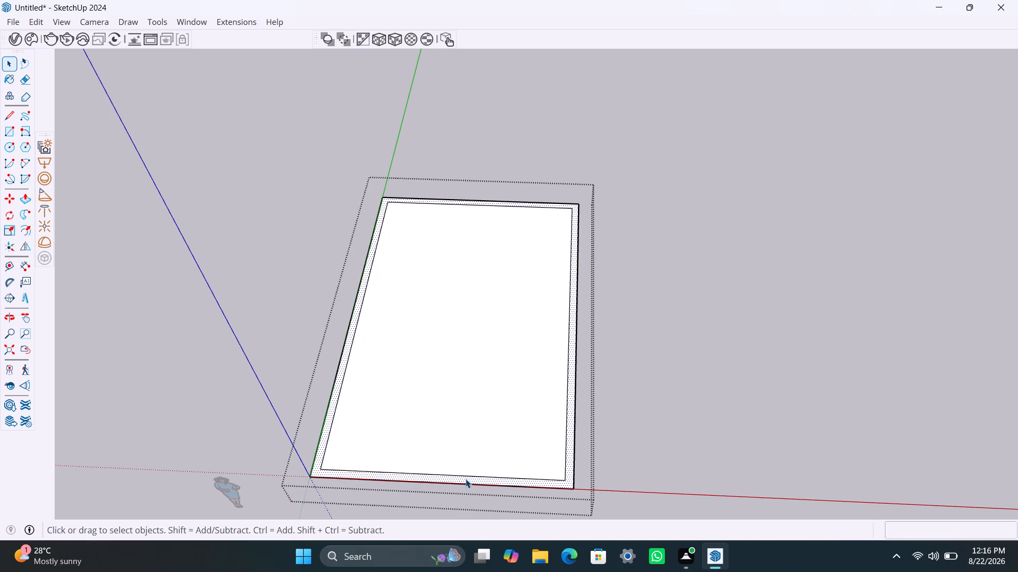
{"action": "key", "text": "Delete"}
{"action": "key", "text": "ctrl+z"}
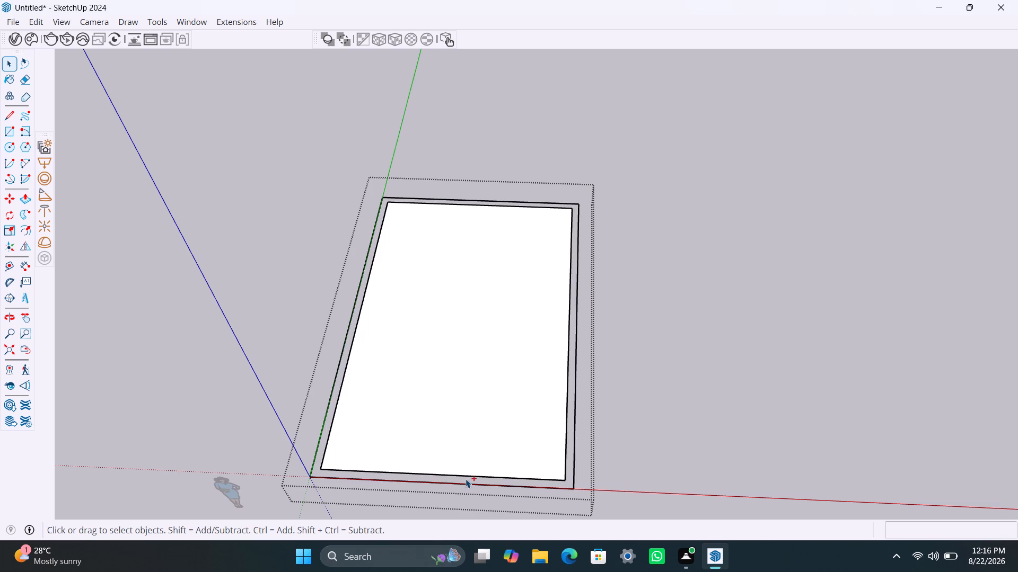
Push/Pull the 9" border face of the base rectangle upward by 1'6".
{"action": "left_click", "coordinate": [459, 478]}
{"action": "key", "text": "p"}
{"action": "left_click", "coordinate": [463, 479]}
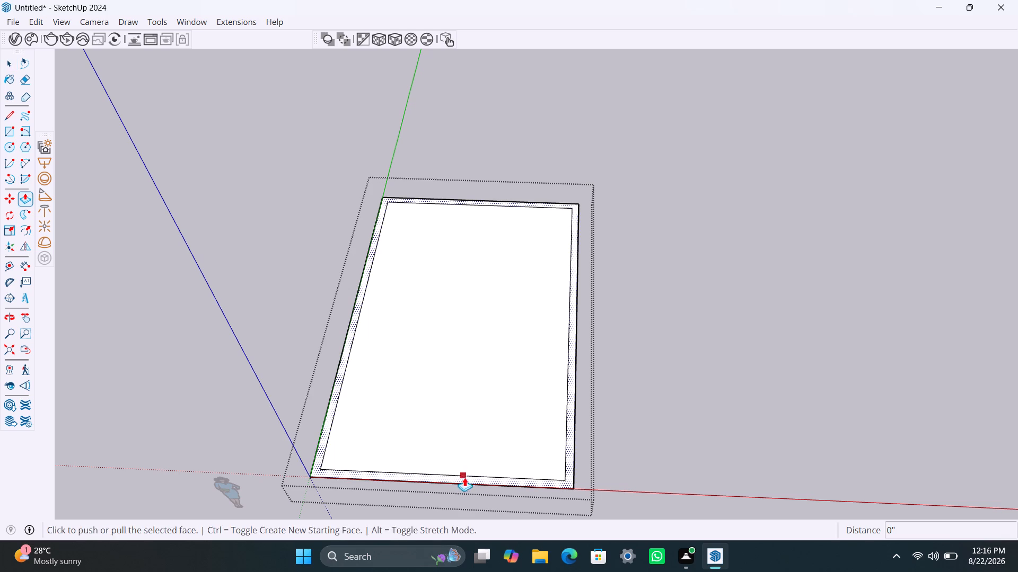
{"action": "type", "text": "1'6\""}
{"action": "key", "text": "Return"}
{"action": "type", "text": "1'6\""}
{"action": "key", "text": "Return"}
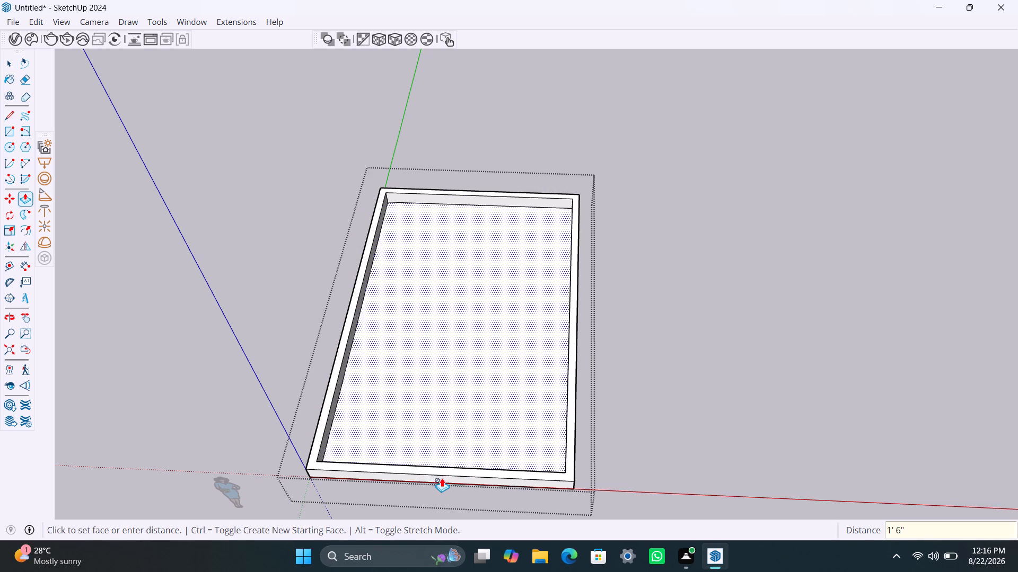
Push/Pull the top face of the border walls upward by a further 1'6".
{"action": "left_click", "coordinate": [444, 471]}
{"action": "type", "text": "1'6\""}
{"action": "key", "text": "Return"}
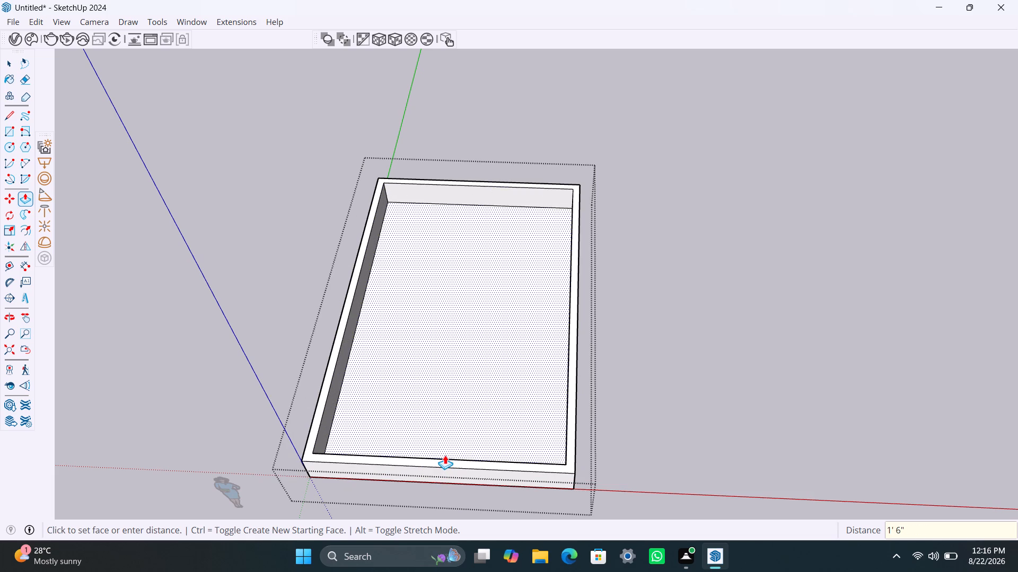
Push/Pull the wall tops upward by about 5 3/4" and a further 11'6", and exit editing of the group.
{"action": "left_click", "coordinate": [446, 459]}
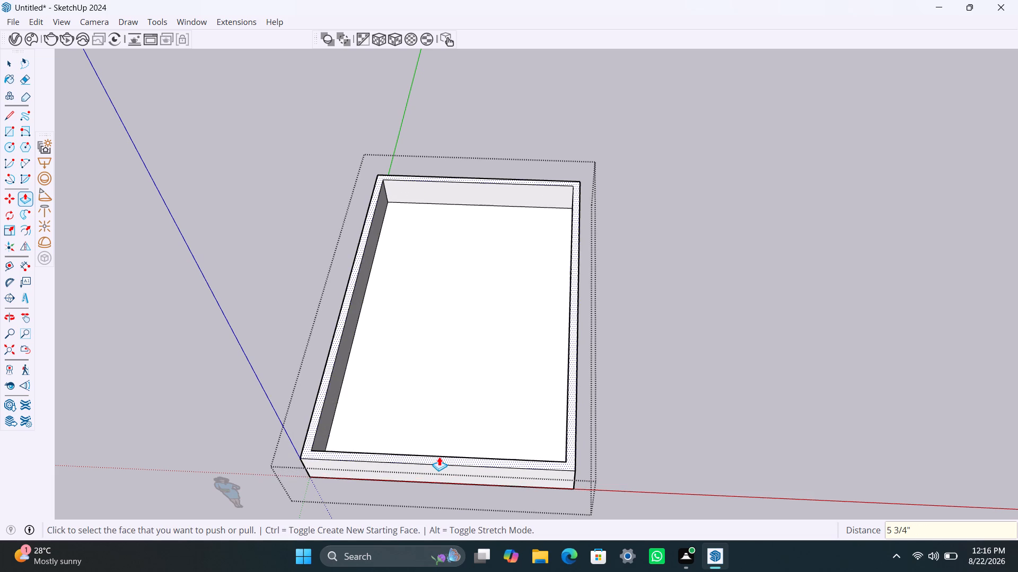
{"action": "left_click", "coordinate": [439, 457]}
{"action": "type", "text": "11'6'"}
{"action": "key", "text": "Return"}
{"action": "key", "text": "space"}
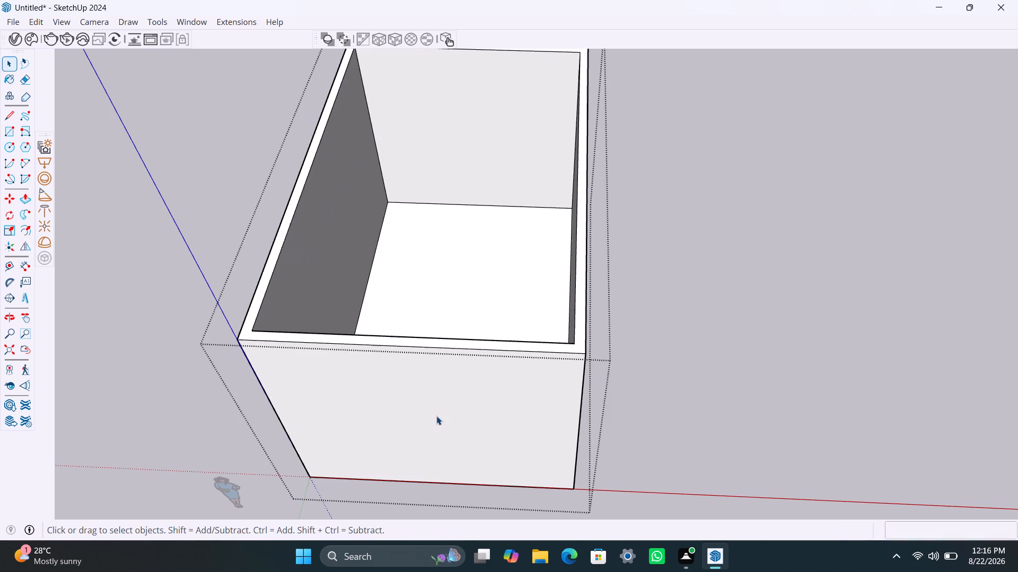
{"action": "left_click", "coordinate": [678, 380]}
Examine the hollow wall enclosure and its floor from above and from several angles.
{"action": "scroll", "coordinate": [509, 316], "scroll_direction": "down", "scroll_amount": 6}
{"action": "middle_click_drag", "start_coordinate": [494, 330], "coordinate": [463, 425]}
{"action": "scroll", "coordinate": [451, 243], "scroll_direction": "up", "scroll_amount": 2}
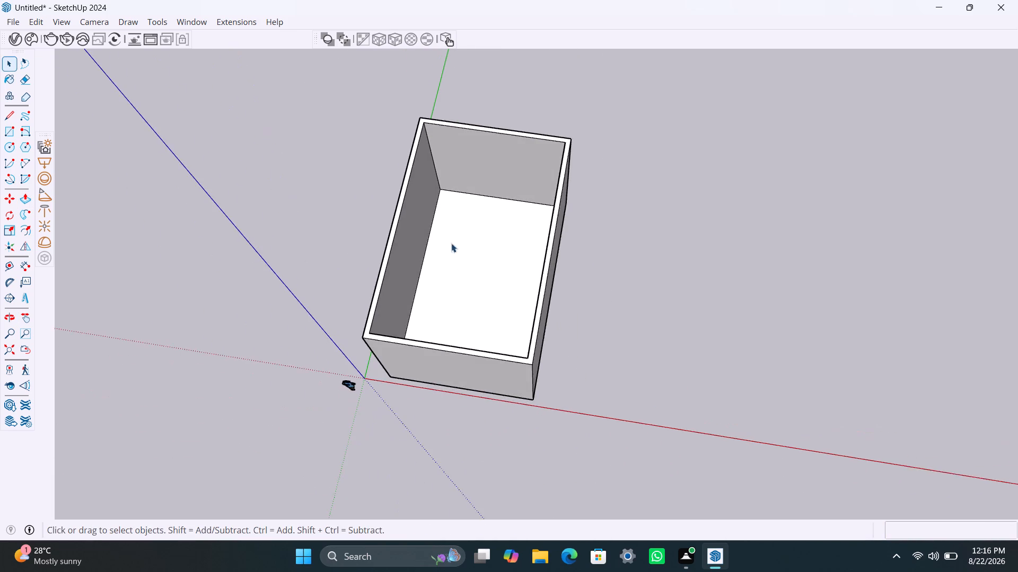
{"action": "scroll", "coordinate": [451, 243], "scroll_direction": "up", "scroll_amount": 1}
{"action": "middle_click_drag", "start_coordinate": [446, 358], "coordinate": [484, 370]}
{"action": "scroll", "coordinate": [475, 453], "scroll_direction": "up", "scroll_amount": 3}
{"action": "left_click", "coordinate": [429, 431]}
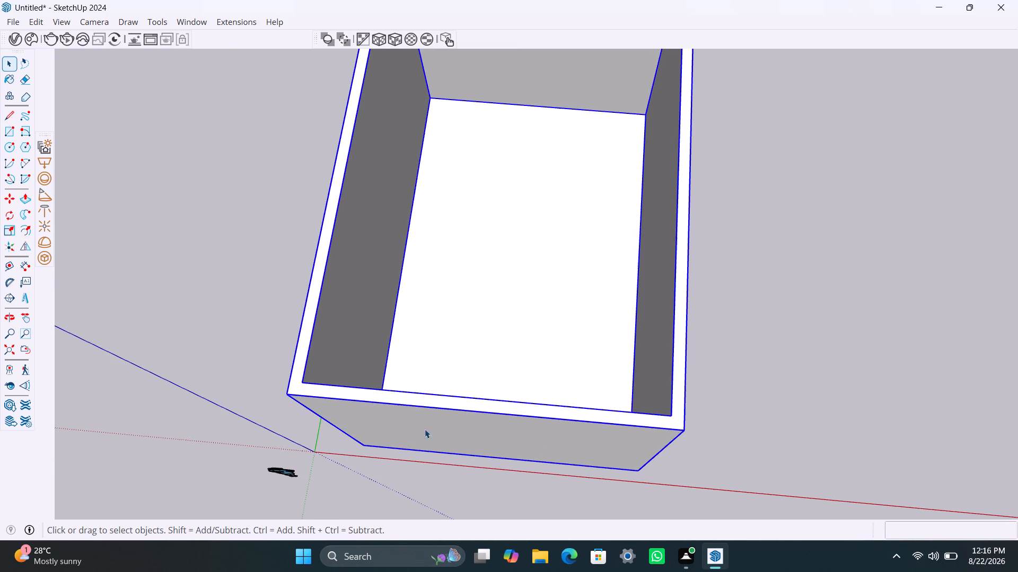
{"action": "scroll", "coordinate": [464, 329], "scroll_direction": "down", "scroll_amount": 5}
{"action": "middle_click_drag", "start_coordinate": [447, 334], "coordinate": [468, 338]}
{"action": "left_click", "coordinate": [649, 294]}
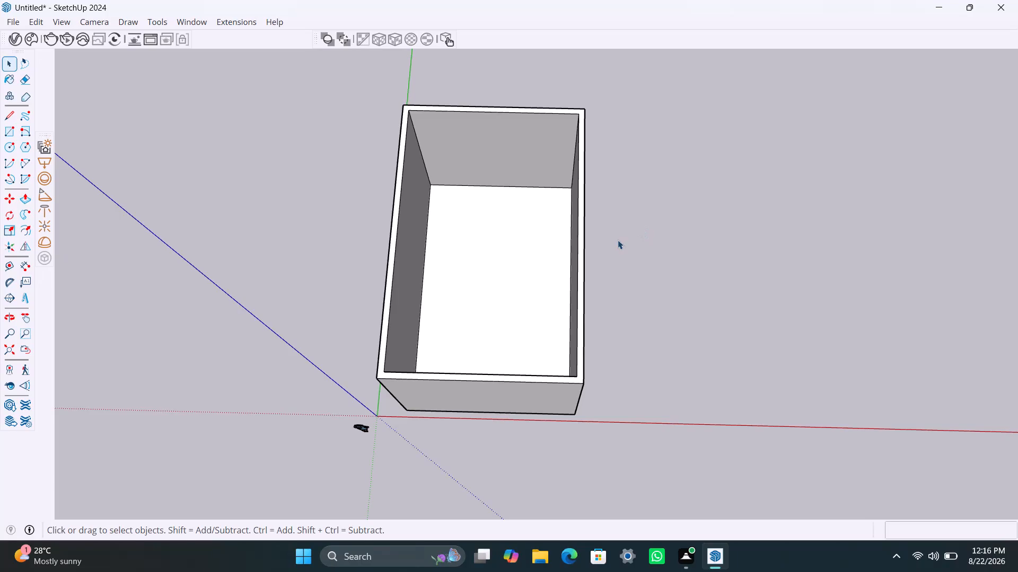
Inside the group, draw a line about 21' 4 1/2" long across the floor between the midpoints of its long edges.
{"action": "triple_click", "coordinate": [485, 273]}
{"action": "left_click", "coordinate": [471, 270]}
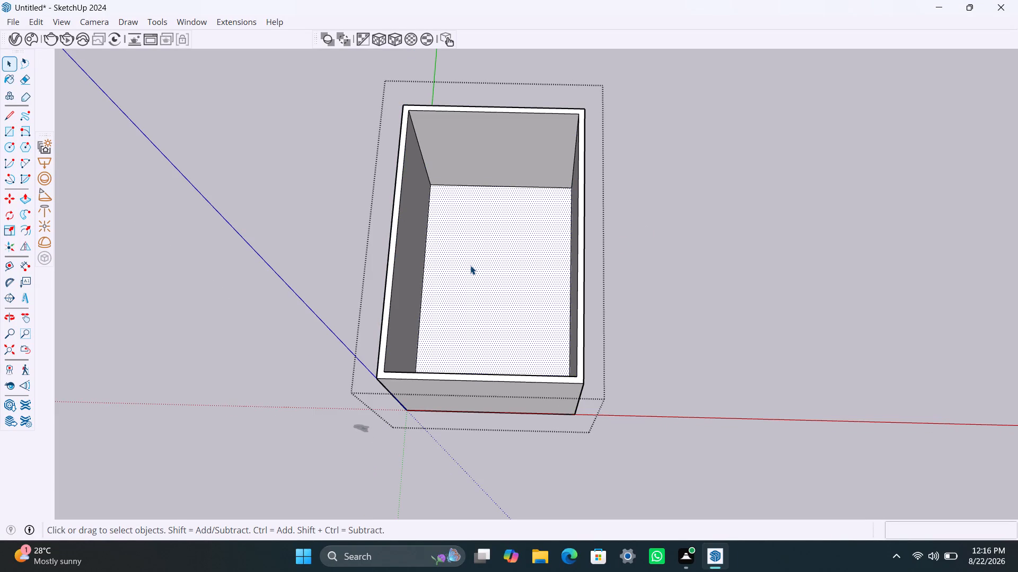
{"action": "key", "text": "l"}
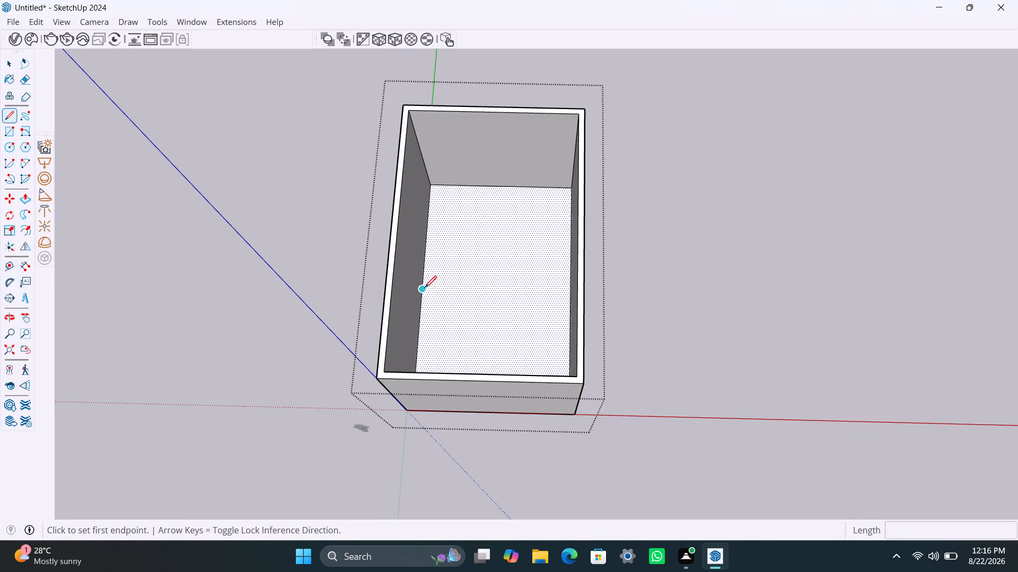
{"action": "left_click", "coordinate": [425, 288]}
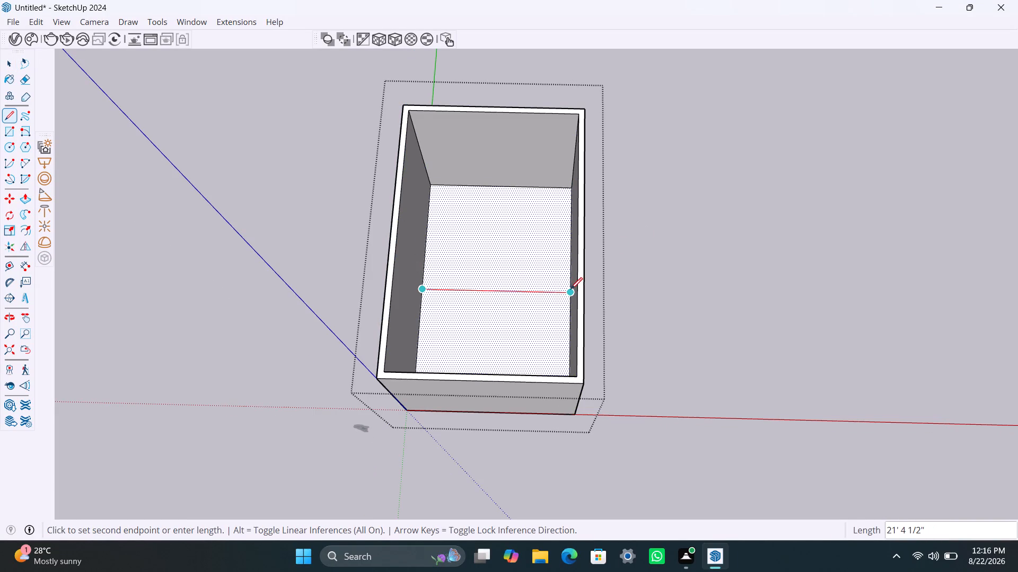
{"action": "left_click", "coordinate": [570, 289]}
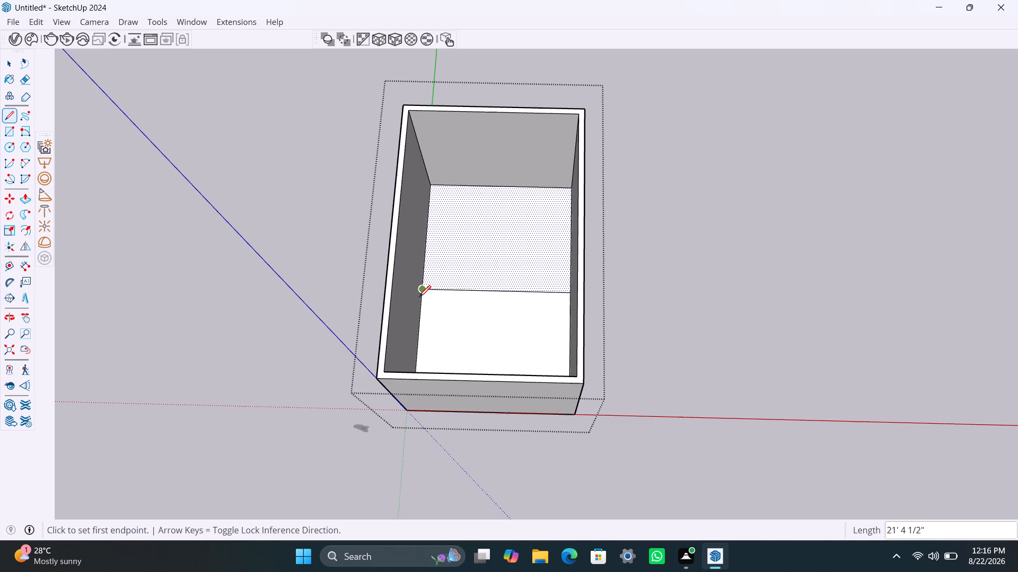
{"action": "key", "text": "space"}
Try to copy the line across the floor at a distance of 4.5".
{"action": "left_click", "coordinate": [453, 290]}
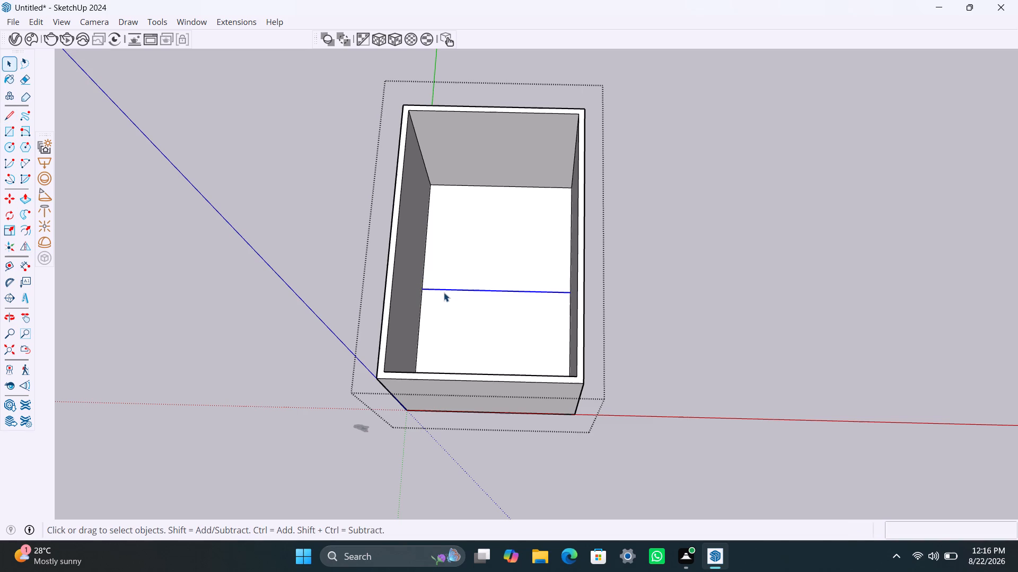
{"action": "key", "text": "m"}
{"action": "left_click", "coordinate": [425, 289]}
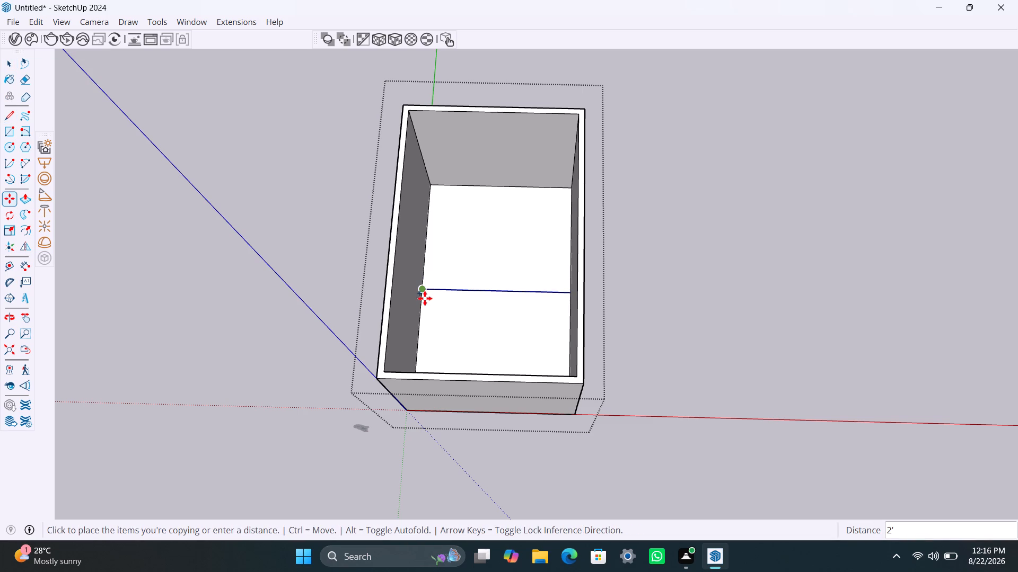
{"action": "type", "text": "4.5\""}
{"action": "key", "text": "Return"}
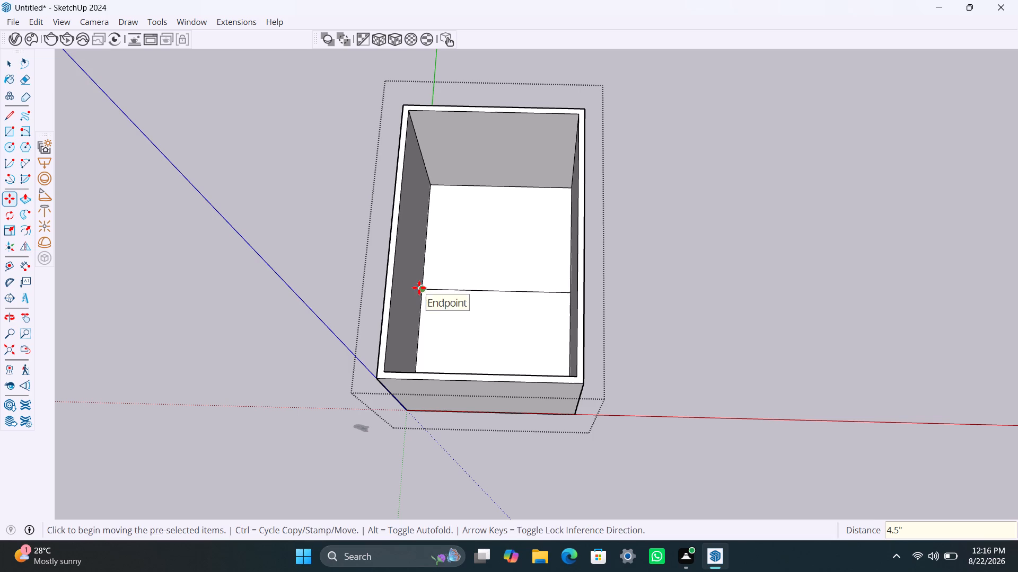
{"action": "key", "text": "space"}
Copy the line across the floor 4.5" toward the front wall.
{"action": "left_click", "coordinate": [460, 281]}
{"action": "left_click", "coordinate": [449, 290]}
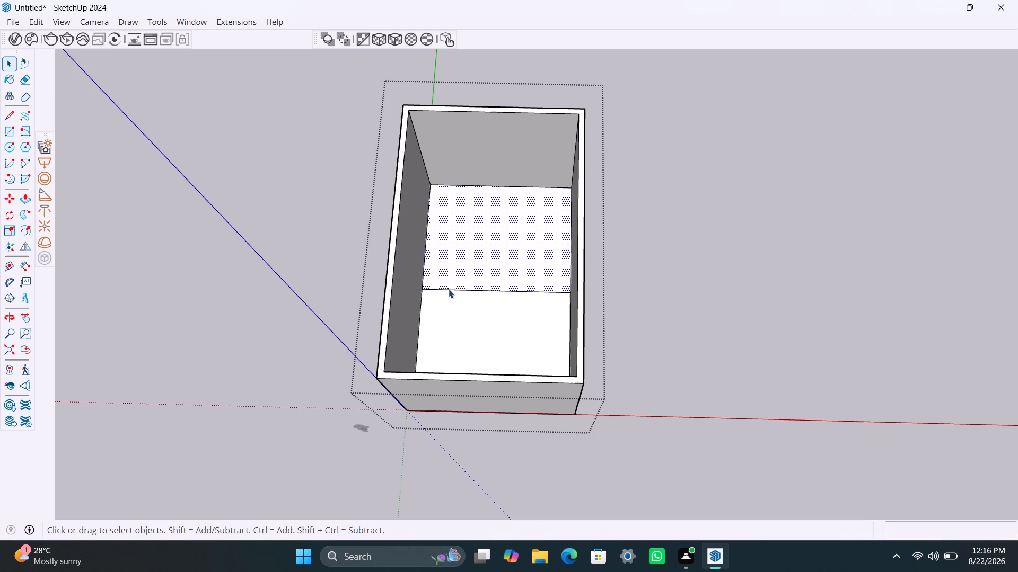
{"action": "key", "text": "m"}
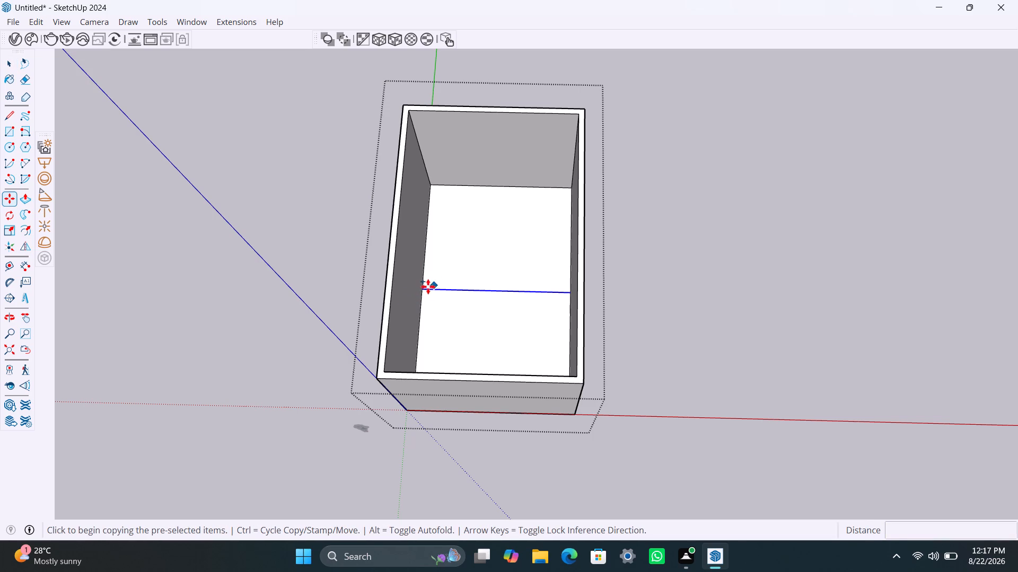
{"action": "left_click", "coordinate": [427, 288]}
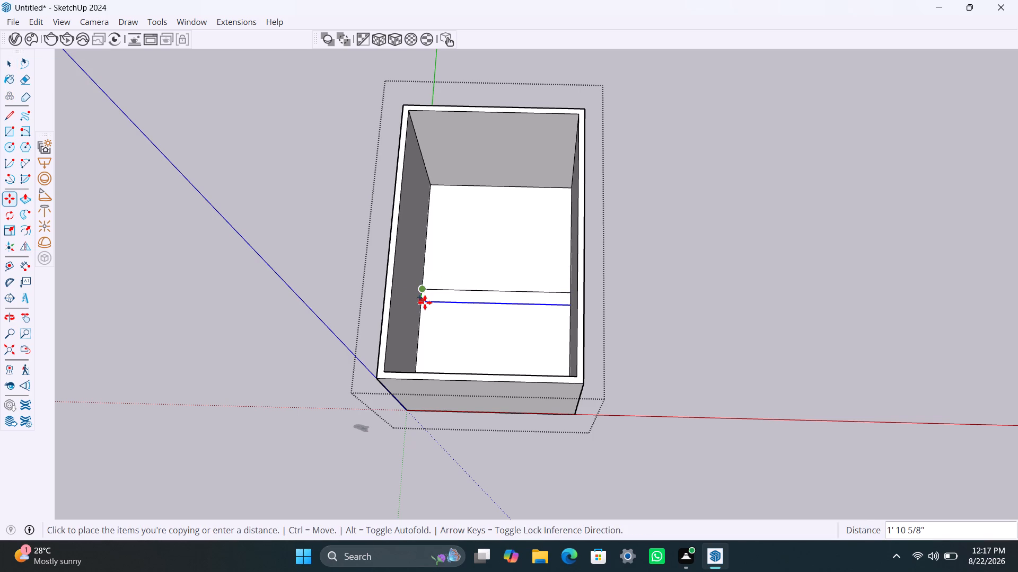
{"action": "type", "text": "4.5\""}
{"action": "key", "text": "Return"}
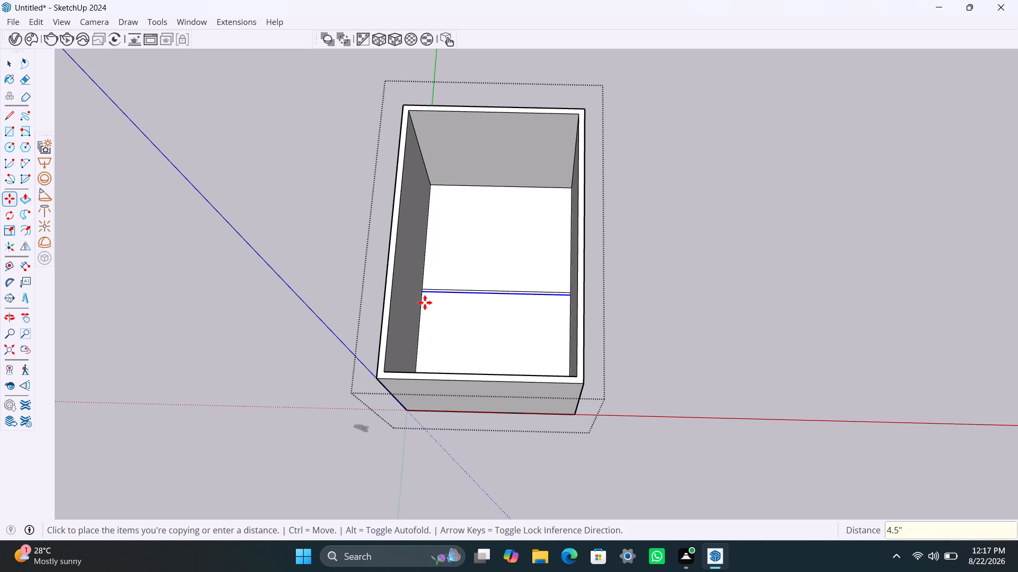
{"action": "key", "text": "space"}
Push/Pull the narrow strip between the two floor lines up to the outer walls' top to form a partition wall.
{"action": "scroll", "coordinate": [432, 297], "scroll_direction": "up", "scroll_amount": 10}
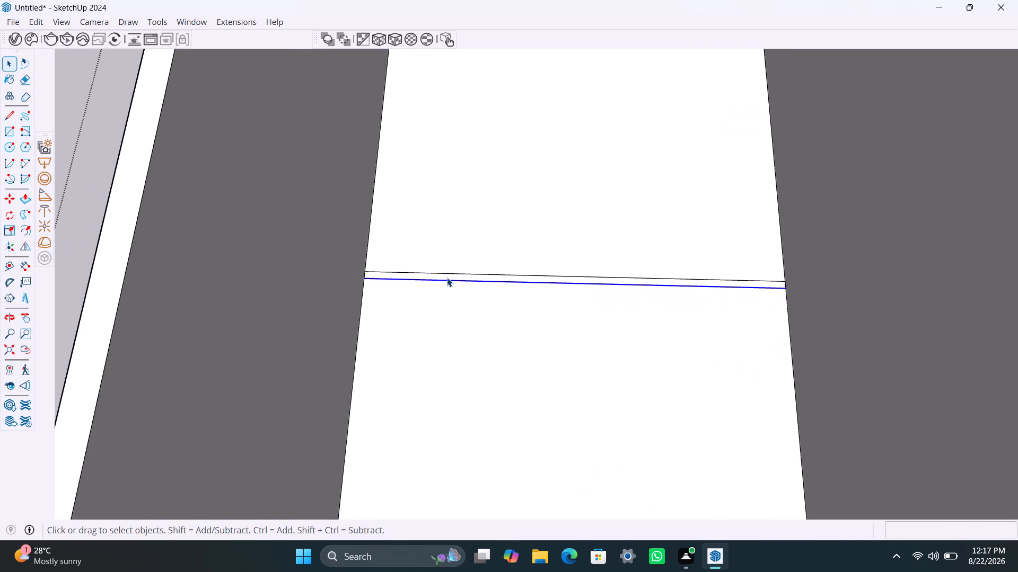
{"action": "left_click", "coordinate": [448, 276]}
{"action": "left_click", "coordinate": [448, 278]}
{"action": "scroll", "coordinate": [448, 279], "scroll_direction": "up", "scroll_amount": 2}
{"action": "key", "text": "p"}
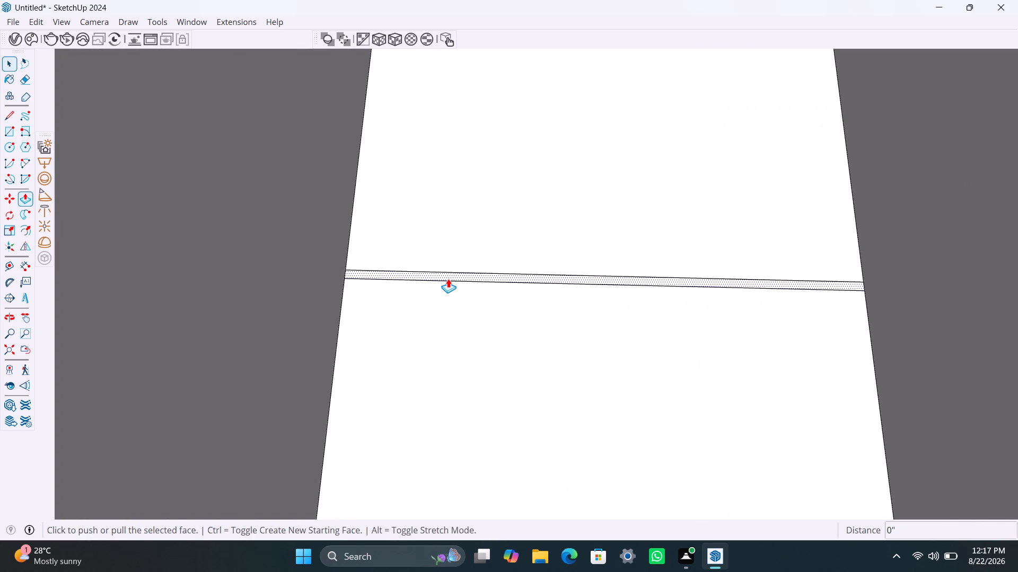
{"action": "left_click", "coordinate": [448, 279]}
{"action": "scroll", "coordinate": [462, 255], "scroll_direction": "down", "scroll_amount": 10}
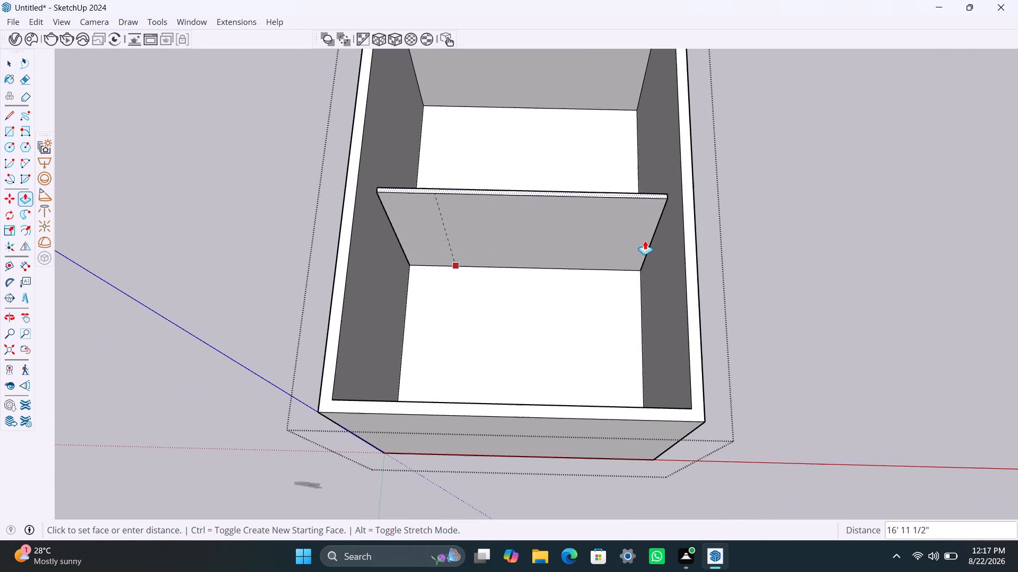
{"action": "left_click", "coordinate": [683, 232]}
{"action": "key", "text": "space"}
Examine the partition wall and the two rooms from several angles.
{"action": "scroll", "coordinate": [495, 282], "scroll_direction": "down", "scroll_amount": 6}
{"action": "middle_click_drag", "start_coordinate": [544, 263], "coordinate": [492, 284]}
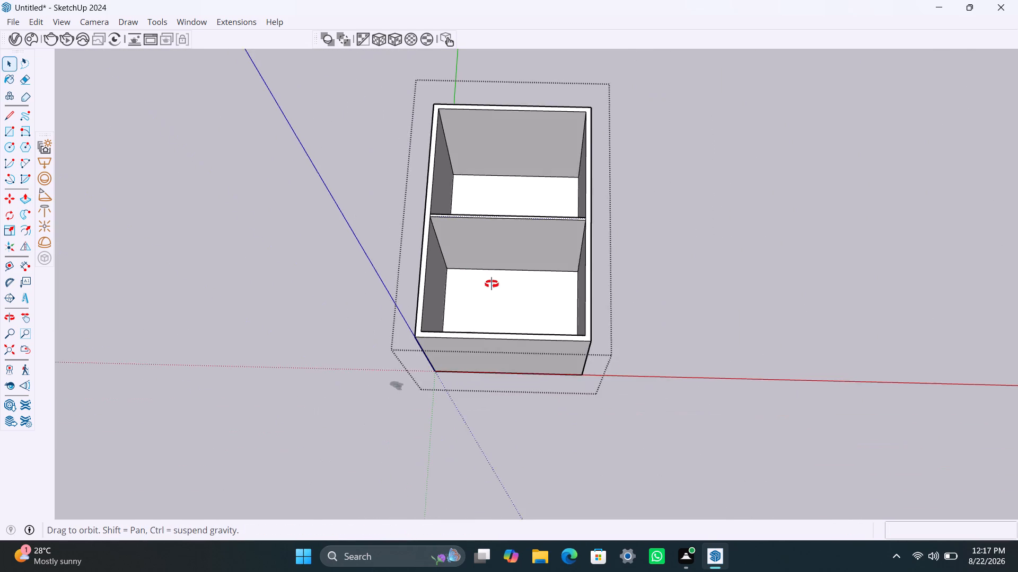
{"action": "middle_click_drag", "start_coordinate": [492, 284], "coordinate": [311, 271]}
{"action": "scroll", "coordinate": [471, 237], "scroll_direction": "down", "scroll_amount": 4}
{"action": "middle_click_drag", "start_coordinate": [479, 272], "coordinate": [805, 269]}
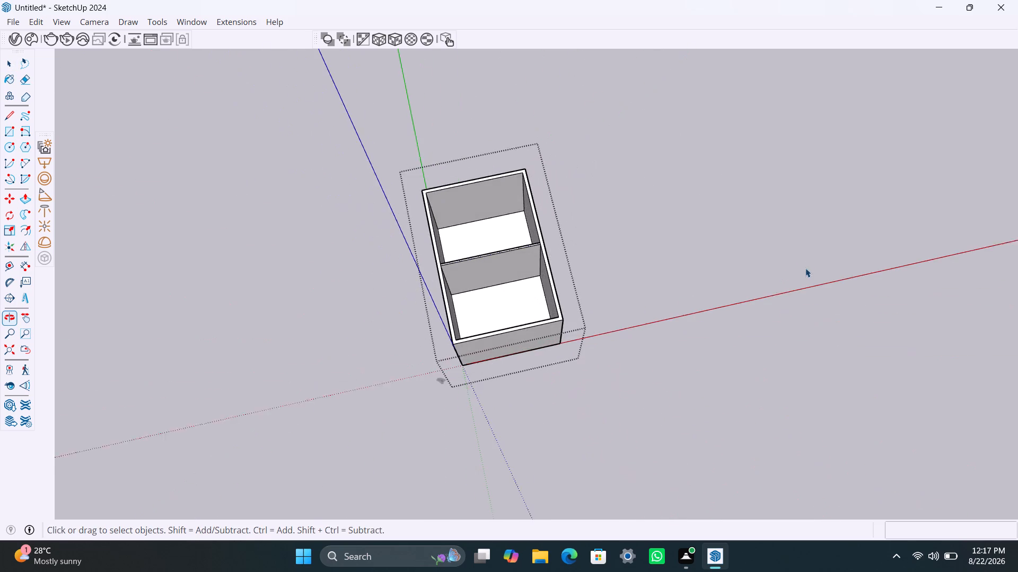
{"action": "scroll", "coordinate": [488, 280], "scroll_direction": "up", "scroll_amount": 4}
{"action": "middle_click_drag", "start_coordinate": [471, 280], "coordinate": [369, 307]}
{"action": "scroll", "coordinate": [513, 233], "scroll_direction": "up", "scroll_amount": 3}
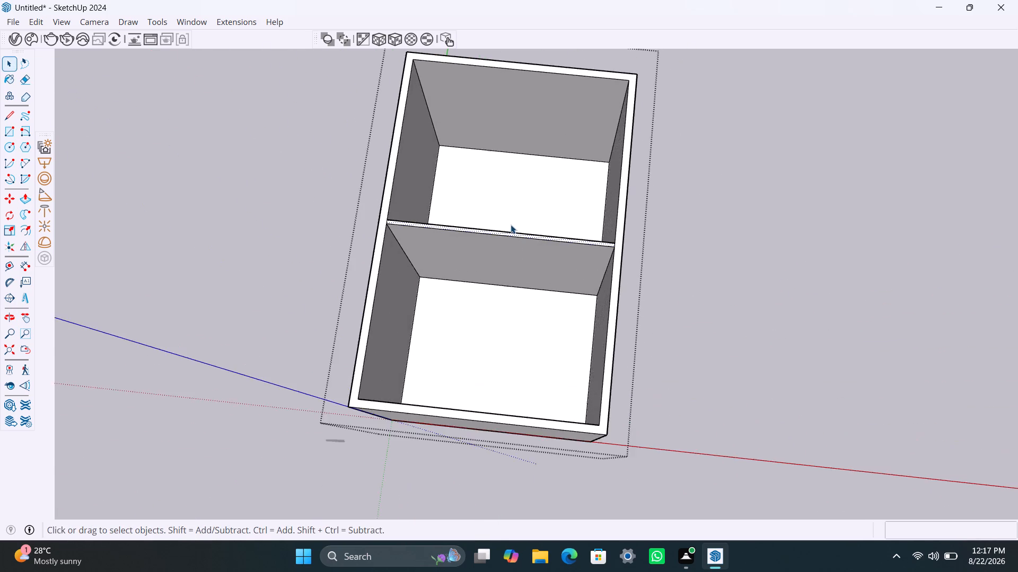
{"action": "middle_click_drag", "start_coordinate": [510, 226], "coordinate": [517, 253]}
{"action": "scroll", "coordinate": [492, 256], "scroll_direction": "down", "scroll_amount": 3}
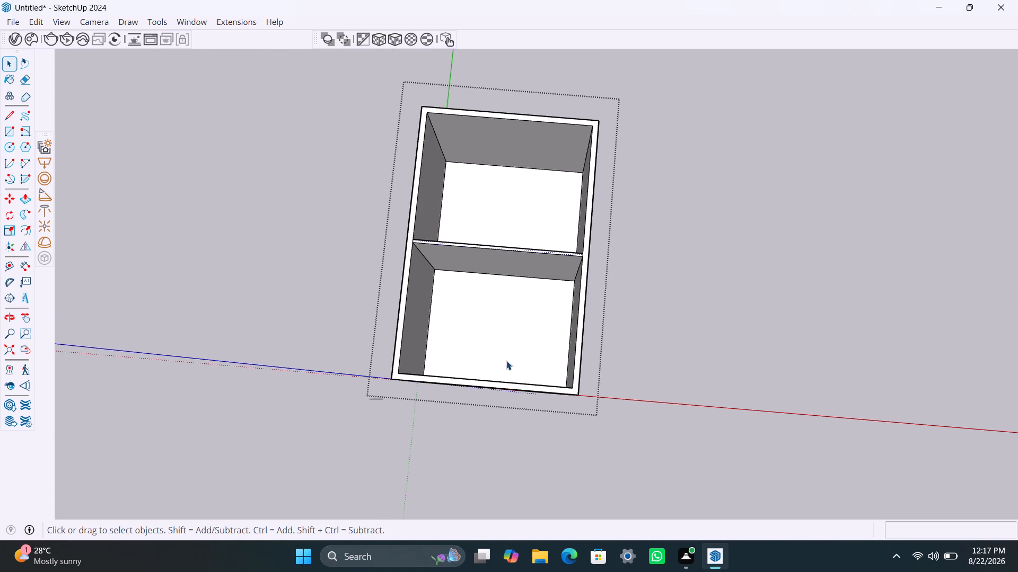
Examine the two rooms and the partition wall from above.
{"action": "scroll", "coordinate": [481, 357], "scroll_direction": "down", "scroll_amount": 2}
{"action": "scroll", "coordinate": [475, 309], "scroll_direction": "down", "scroll_amount": 3}
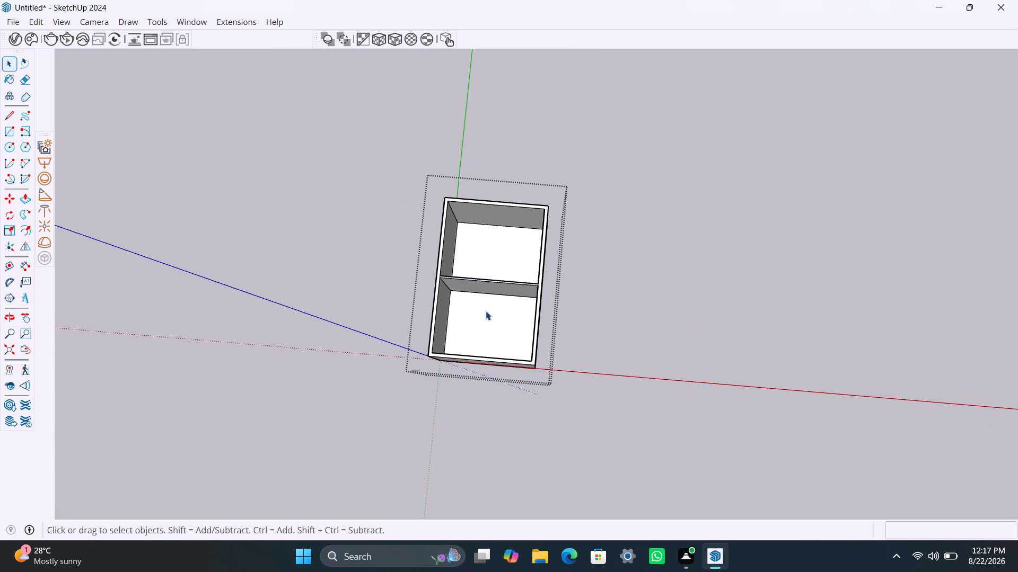
{"action": "middle_click_drag", "start_coordinate": [478, 312], "coordinate": [459, 372]}
{"action": "scroll", "coordinate": [469, 304], "scroll_direction": "up", "scroll_amount": 4}
{"action": "middle_click_drag", "start_coordinate": [471, 351], "coordinate": [476, 376]}
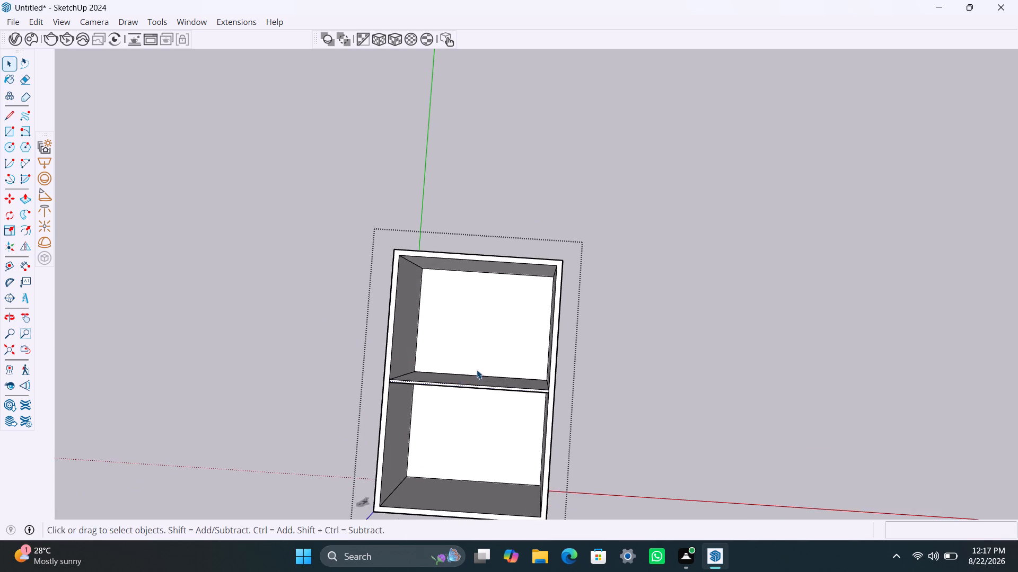
{"action": "scroll", "coordinate": [476, 369], "scroll_direction": "down", "scroll_amount": 4}
{"action": "middle_click_drag", "start_coordinate": [466, 394], "coordinate": [458, 332], "text": "shift"}
{"action": "scroll", "coordinate": [458, 325], "scroll_direction": "down", "scroll_amount": 2}
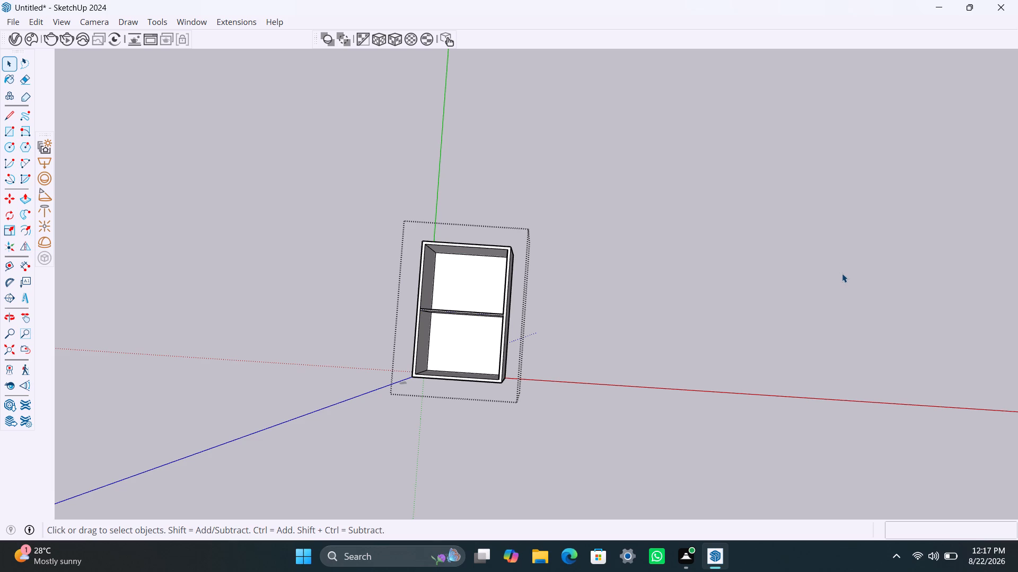
Capture a screenshot of the model with the Snipping Tool.
{"action": "key", "text": "Print"}
{"action": "right_click_drag", "start_coordinate": [842, 273], "coordinate": [884, 244]}
{"action": "left_click_drag", "start_coordinate": [879, 249], "coordinate": [884, 244]}
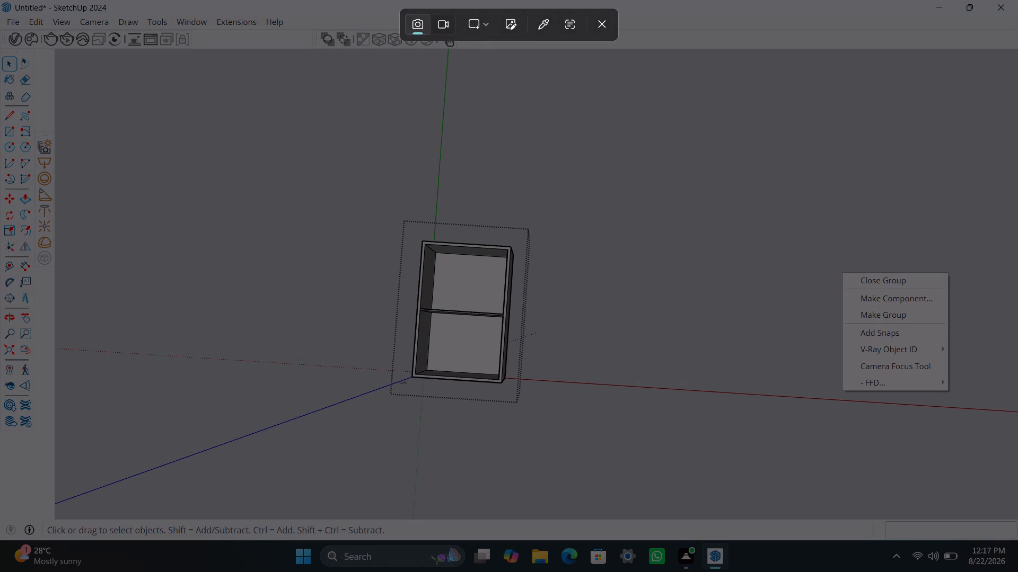
{"action": "right_click_drag", "start_coordinate": [884, 244], "coordinate": [910, 228]}
{"action": "left_click_drag", "start_coordinate": [884, 244], "coordinate": [910, 228]}
{"action": "right_click", "coordinate": [910, 228]}
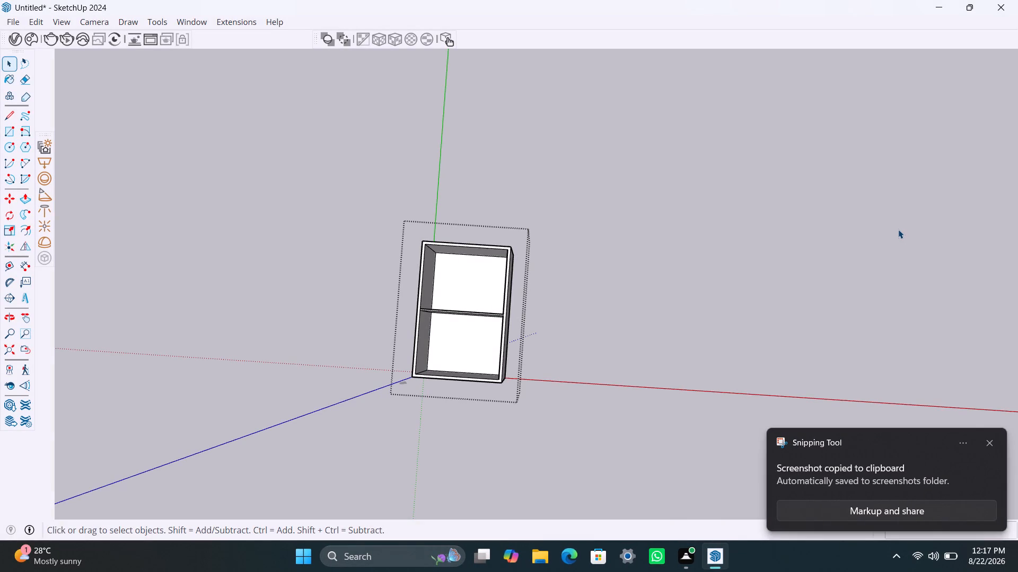
{"action": "left_click", "coordinate": [1017, 246]}
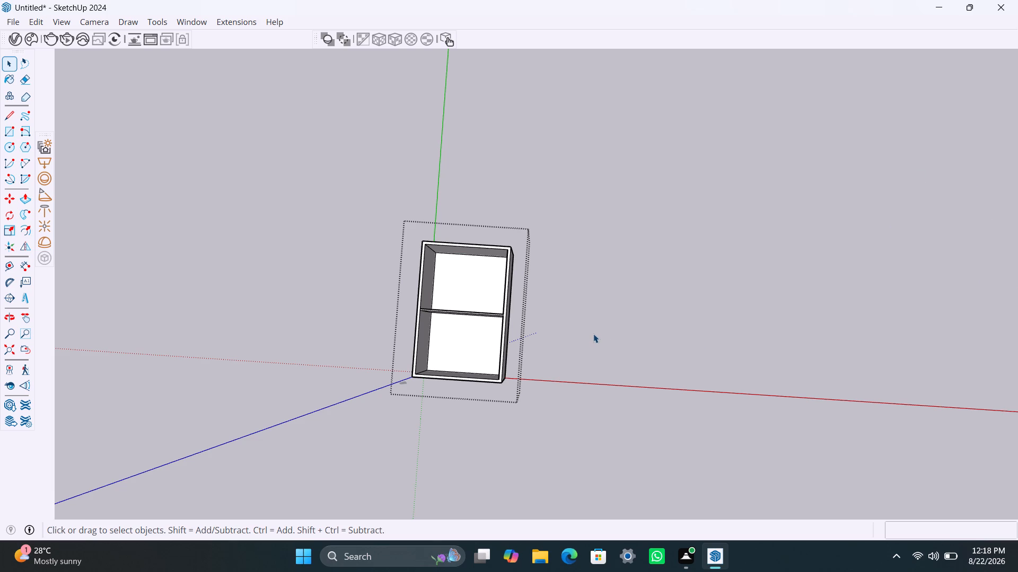
Close the house group to leave its editing mode.
{"action": "left_click_drag", "start_coordinate": [593, 334], "coordinate": [610, 335]}
{"action": "left_click", "coordinate": [610, 344]}
{"action": "scroll", "coordinate": [757, 515], "scroll_direction": "up", "scroll_amount": 13}
{"action": "scroll", "coordinate": [757, 515], "scroll_direction": "down", "scroll_amount": 2}
{"action": "scroll", "coordinate": [757, 515], "scroll_direction": "up", "scroll_amount": 1}
{"action": "double_click", "coordinate": [757, 515]}
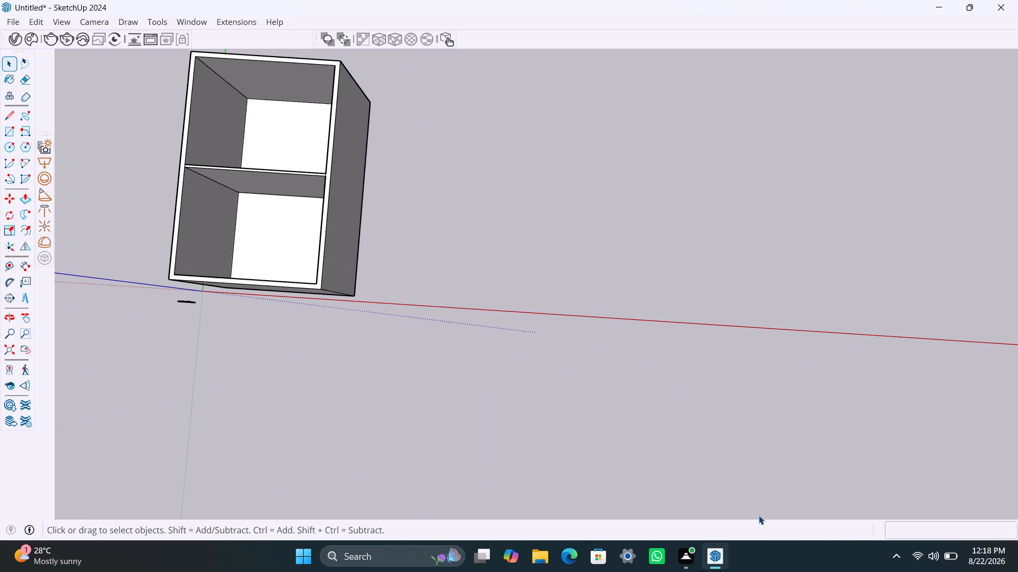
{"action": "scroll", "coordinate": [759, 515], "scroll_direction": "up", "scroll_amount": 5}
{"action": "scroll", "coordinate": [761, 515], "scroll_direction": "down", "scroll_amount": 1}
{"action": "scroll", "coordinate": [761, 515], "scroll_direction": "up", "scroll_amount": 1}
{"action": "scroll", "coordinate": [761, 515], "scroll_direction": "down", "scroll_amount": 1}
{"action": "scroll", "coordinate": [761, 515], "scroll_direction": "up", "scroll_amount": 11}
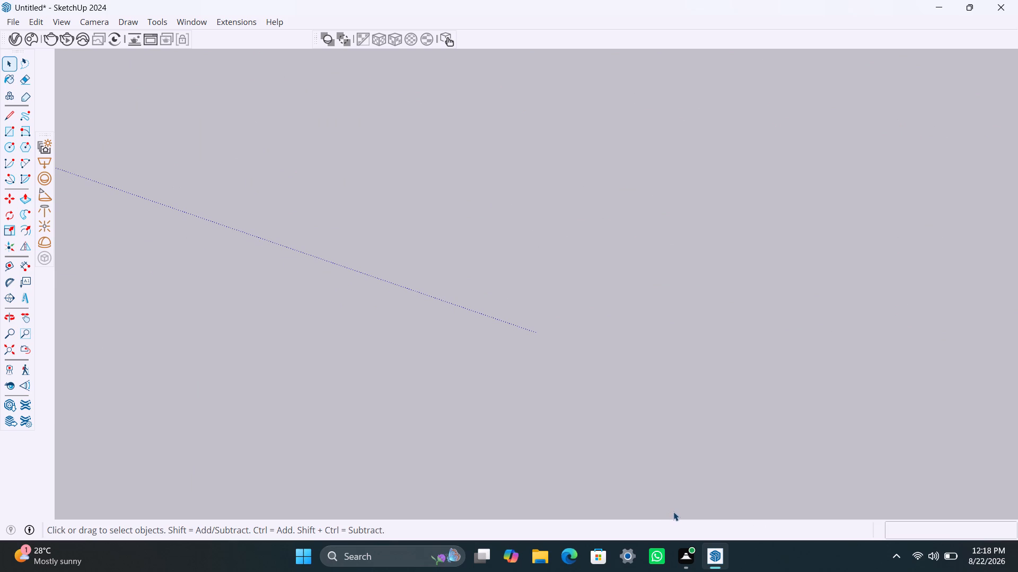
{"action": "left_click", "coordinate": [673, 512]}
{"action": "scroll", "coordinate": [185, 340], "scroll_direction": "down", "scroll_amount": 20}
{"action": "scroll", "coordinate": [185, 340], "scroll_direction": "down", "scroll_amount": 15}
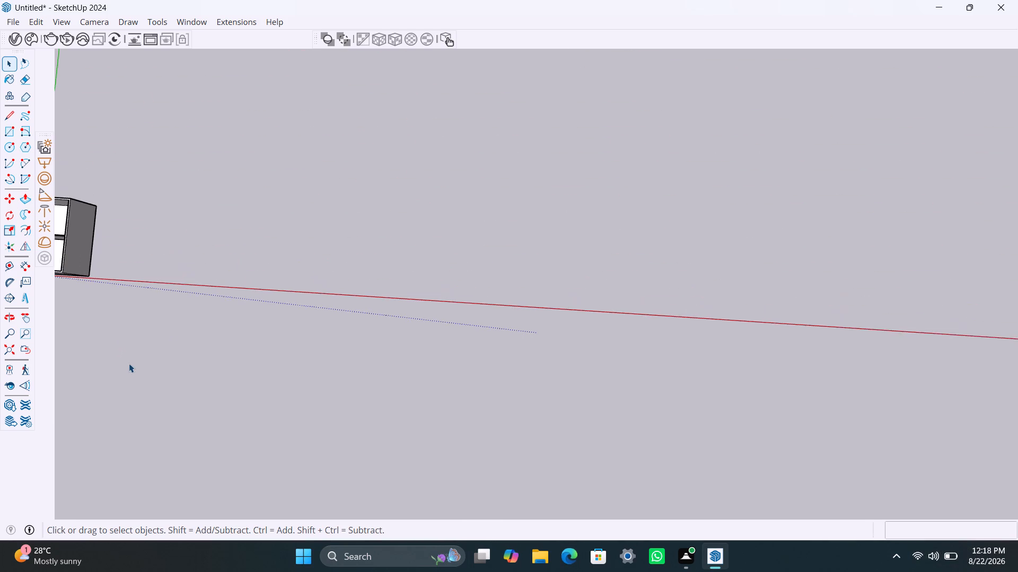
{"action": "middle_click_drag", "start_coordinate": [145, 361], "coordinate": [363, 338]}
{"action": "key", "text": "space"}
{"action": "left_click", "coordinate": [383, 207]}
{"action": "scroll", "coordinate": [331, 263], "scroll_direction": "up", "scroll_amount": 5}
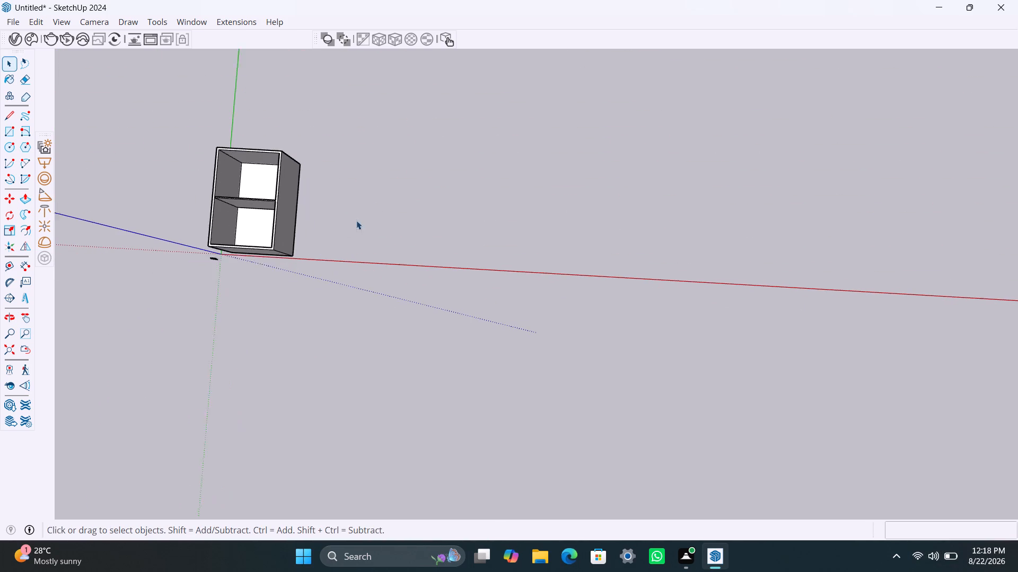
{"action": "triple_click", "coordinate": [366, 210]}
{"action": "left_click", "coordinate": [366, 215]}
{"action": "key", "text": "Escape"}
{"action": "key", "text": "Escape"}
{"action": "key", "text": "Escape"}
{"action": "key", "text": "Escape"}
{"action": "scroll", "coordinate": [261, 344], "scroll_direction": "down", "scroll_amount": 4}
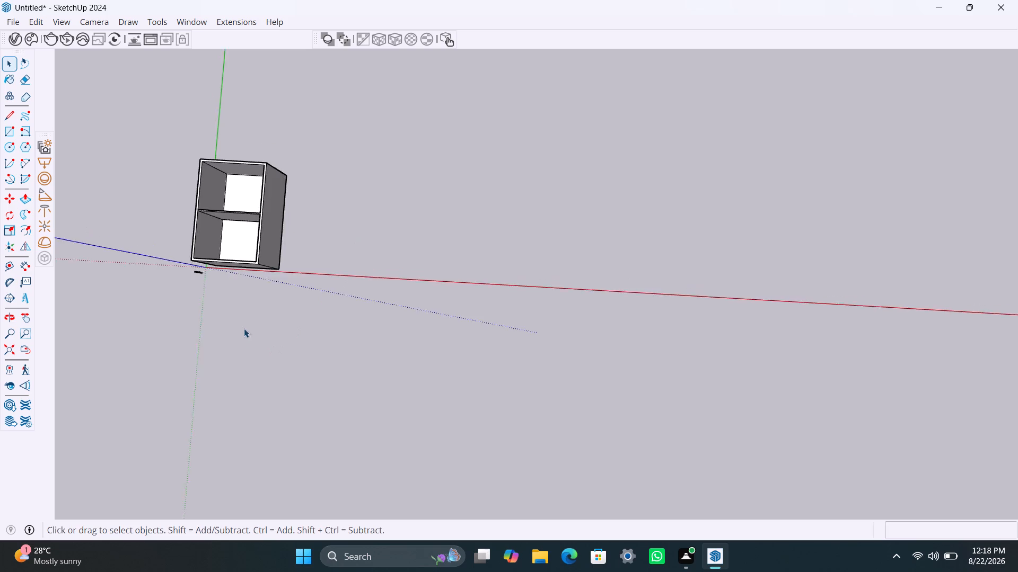
Place a guide across the back room's floor, 12' in from the base of the rear wall.
{"action": "middle_click_drag", "start_coordinate": [240, 316], "coordinate": [357, 321]}
{"action": "scroll", "coordinate": [255, 357], "scroll_direction": "up", "scroll_amount": 5}
{"action": "middle_click_drag", "start_coordinate": [277, 415], "coordinate": [131, 307]}
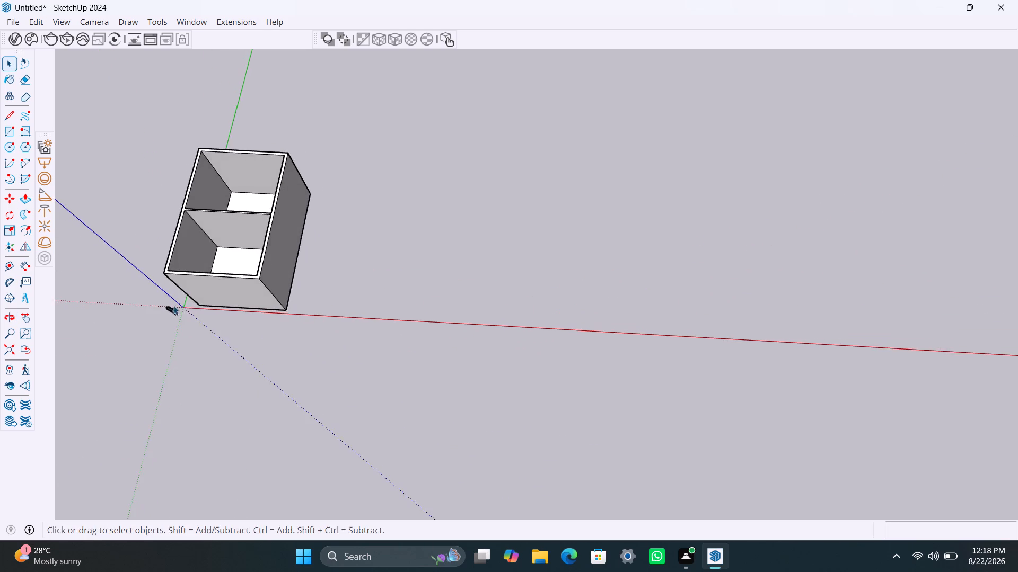
{"action": "scroll", "coordinate": [174, 303], "scroll_direction": "up", "scroll_amount": 4}
{"action": "middle_click_drag", "start_coordinate": [227, 325], "coordinate": [328, 333], "text": "shift"}
{"action": "scroll", "coordinate": [318, 306], "scroll_direction": "up", "scroll_amount": 5}
{"action": "middle_click_drag", "start_coordinate": [318, 290], "coordinate": [331, 374]}
{"action": "scroll", "coordinate": [369, 275], "scroll_direction": "up", "scroll_amount": 3}
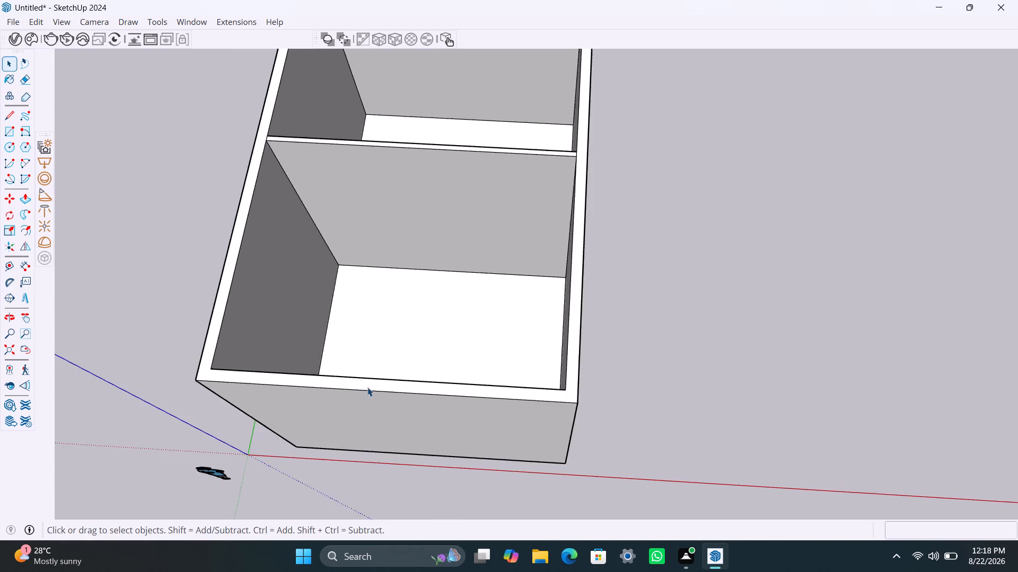
{"action": "middle_click_drag", "start_coordinate": [368, 388], "coordinate": [434, 450]}
{"action": "scroll", "coordinate": [376, 279], "scroll_direction": "down", "scroll_amount": 3}
{"action": "middle_click_drag", "start_coordinate": [402, 339], "coordinate": [340, 358]}
{"action": "scroll", "coordinate": [404, 176], "scroll_direction": "down", "scroll_amount": 4}
{"action": "middle_click_drag", "start_coordinate": [410, 197], "coordinate": [414, 256], "text": "shift"}
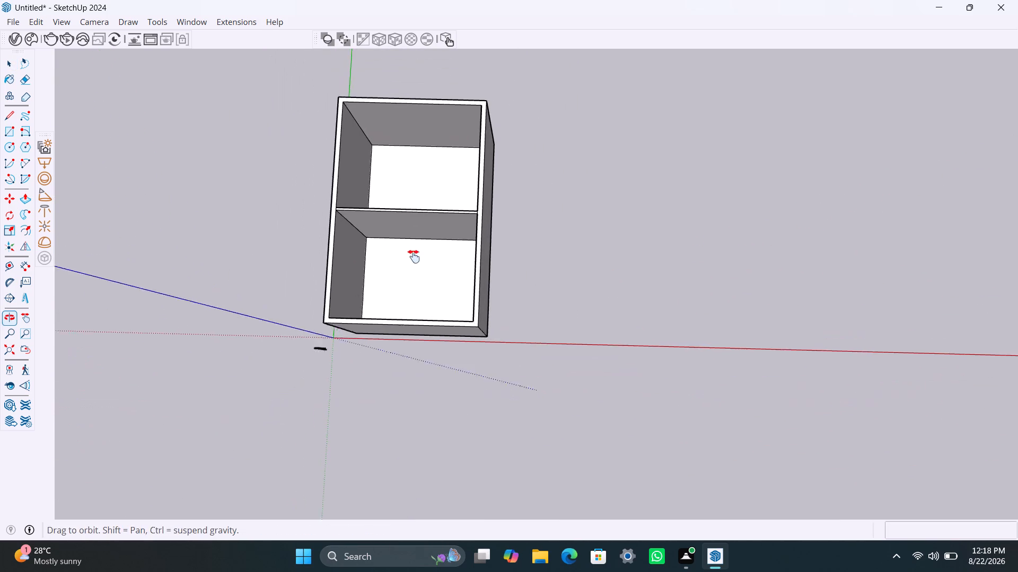
{"action": "middle_click_drag", "start_coordinate": [414, 256], "coordinate": [414, 260], "text": "shift"}
{"action": "scroll", "coordinate": [405, 176], "scroll_direction": "up", "scroll_amount": 3}
{"action": "middle_click_drag", "start_coordinate": [405, 290], "coordinate": [409, 327]}
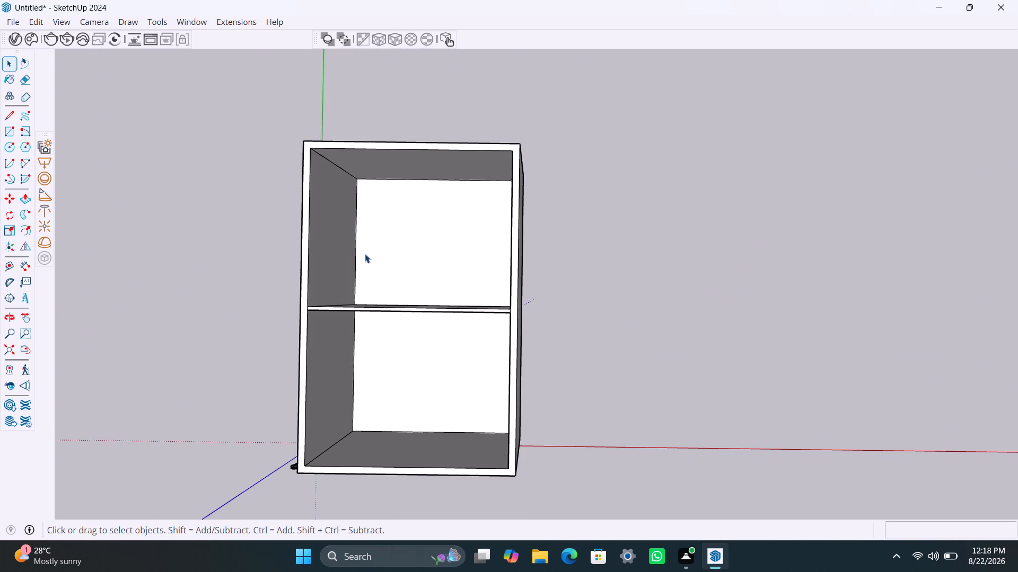
{"action": "key", "text": "l"}
{"action": "key", "text": "space"}
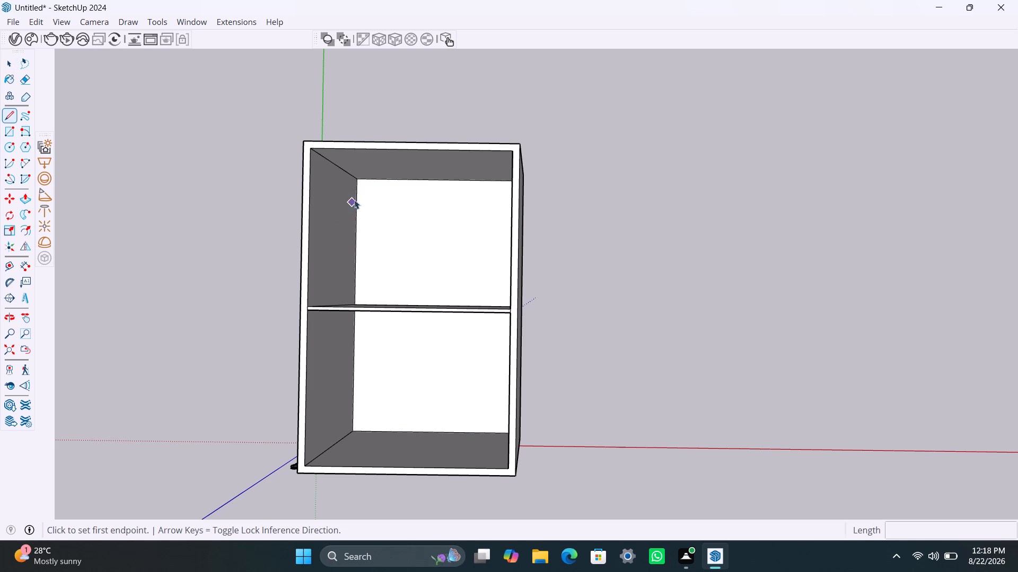
{"action": "key", "text": "t"}
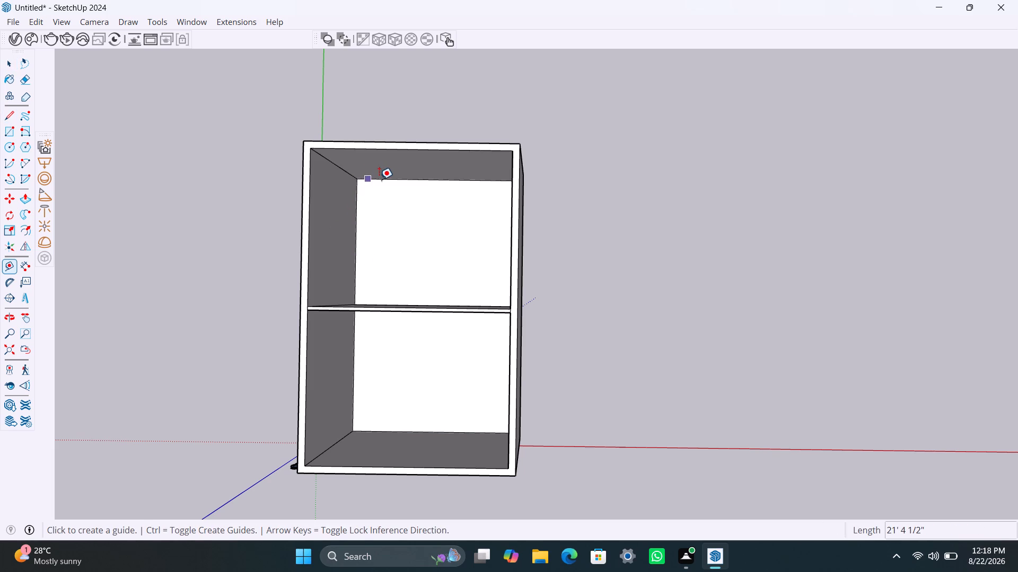
{"action": "left_click", "coordinate": [390, 180]}
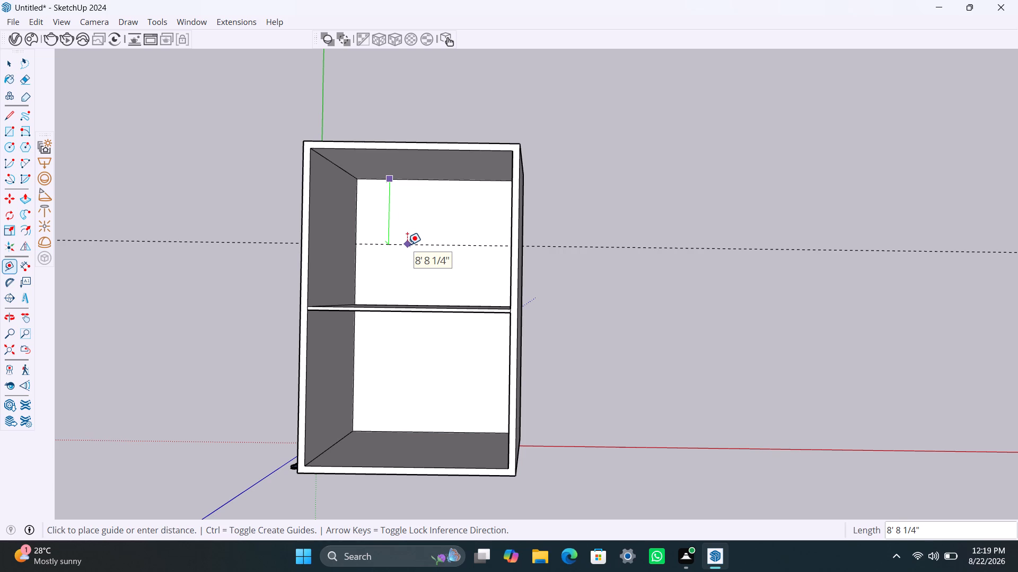
{"action": "type", "text": "12'"}
{"action": "key", "text": "Return"}
{"action": "key", "text": "space"}
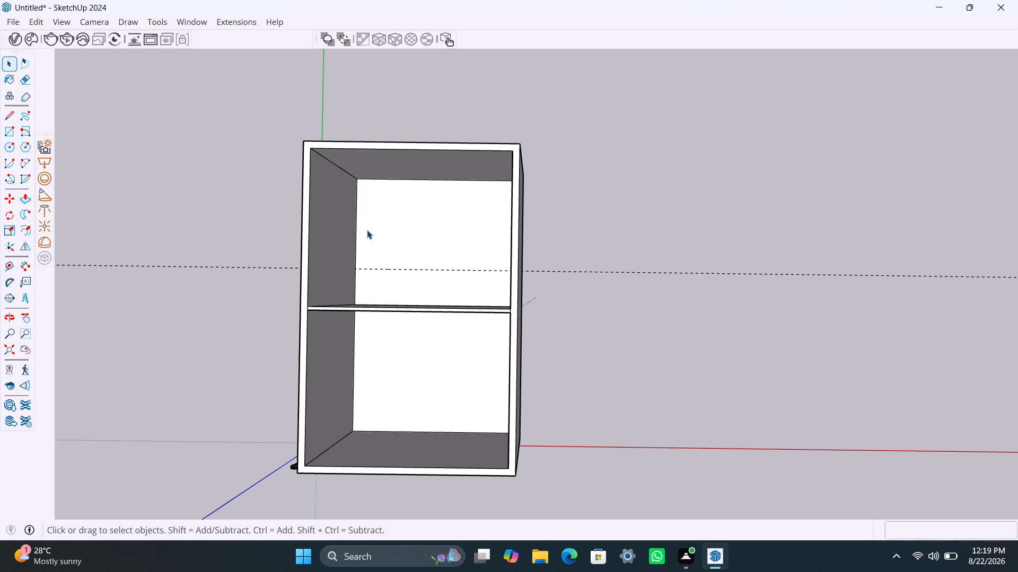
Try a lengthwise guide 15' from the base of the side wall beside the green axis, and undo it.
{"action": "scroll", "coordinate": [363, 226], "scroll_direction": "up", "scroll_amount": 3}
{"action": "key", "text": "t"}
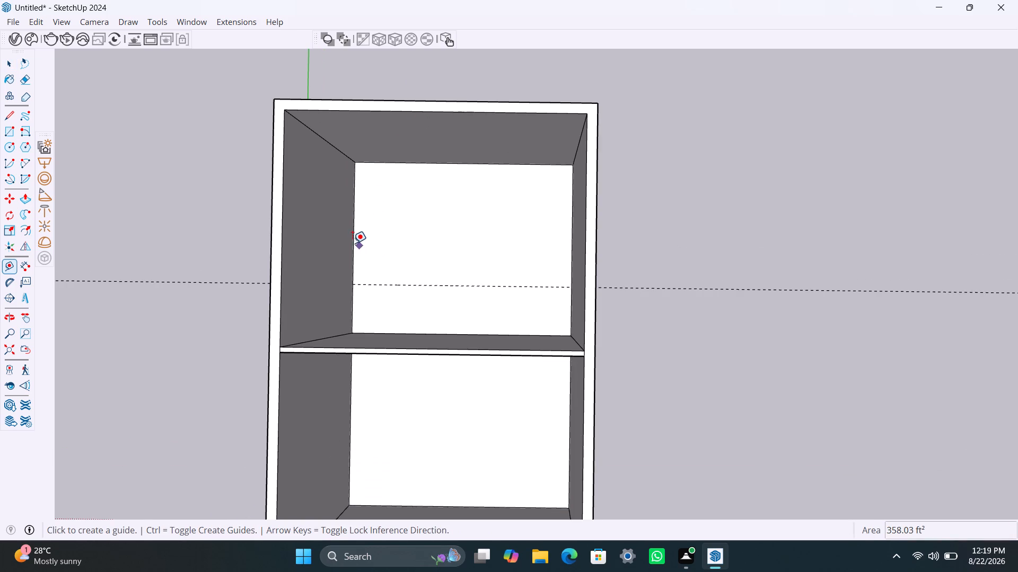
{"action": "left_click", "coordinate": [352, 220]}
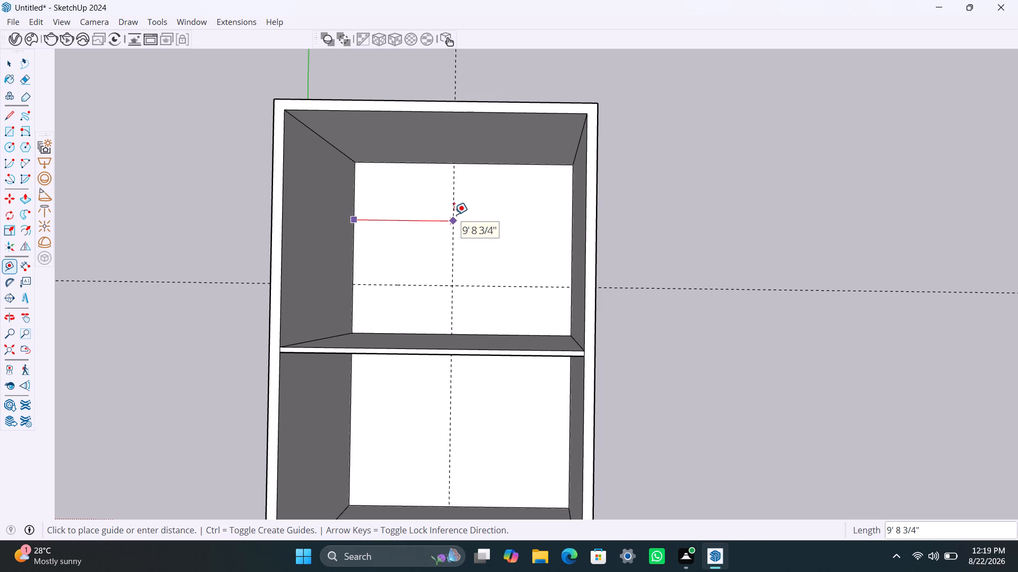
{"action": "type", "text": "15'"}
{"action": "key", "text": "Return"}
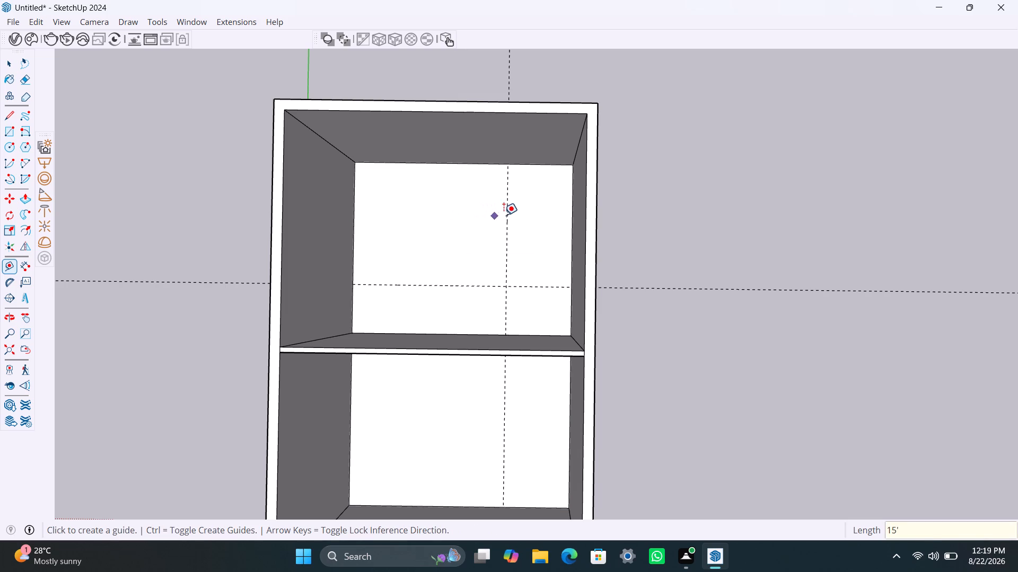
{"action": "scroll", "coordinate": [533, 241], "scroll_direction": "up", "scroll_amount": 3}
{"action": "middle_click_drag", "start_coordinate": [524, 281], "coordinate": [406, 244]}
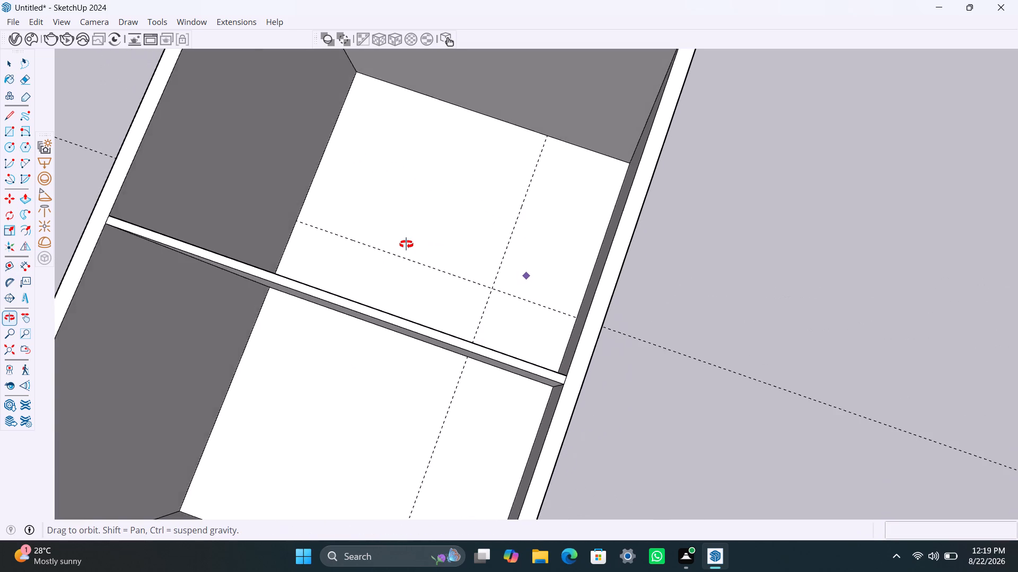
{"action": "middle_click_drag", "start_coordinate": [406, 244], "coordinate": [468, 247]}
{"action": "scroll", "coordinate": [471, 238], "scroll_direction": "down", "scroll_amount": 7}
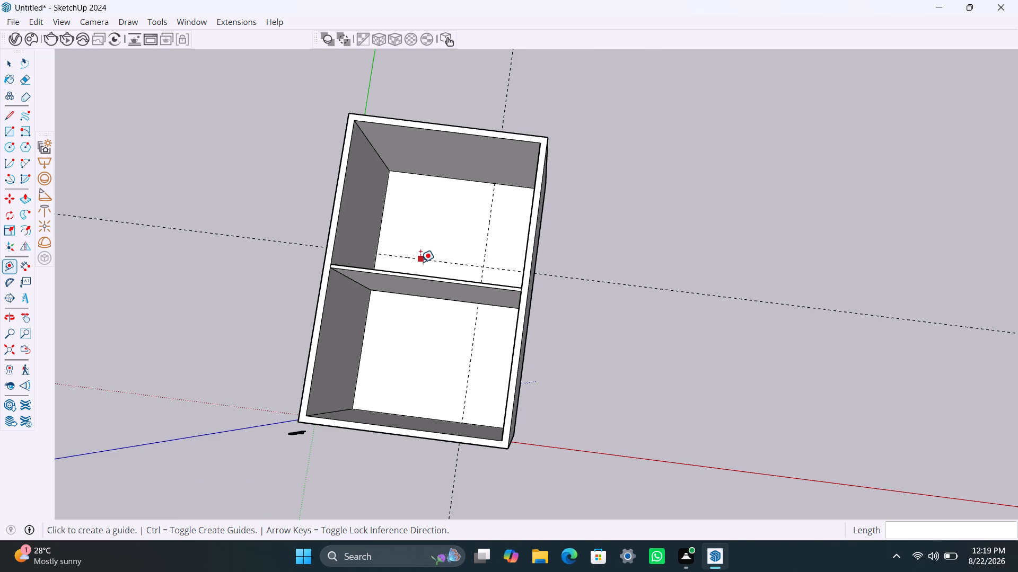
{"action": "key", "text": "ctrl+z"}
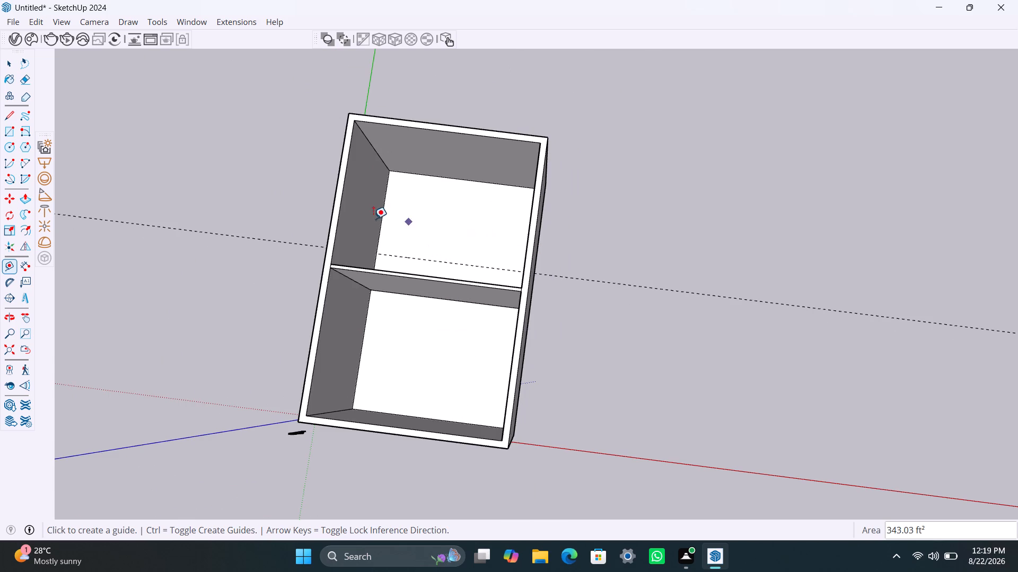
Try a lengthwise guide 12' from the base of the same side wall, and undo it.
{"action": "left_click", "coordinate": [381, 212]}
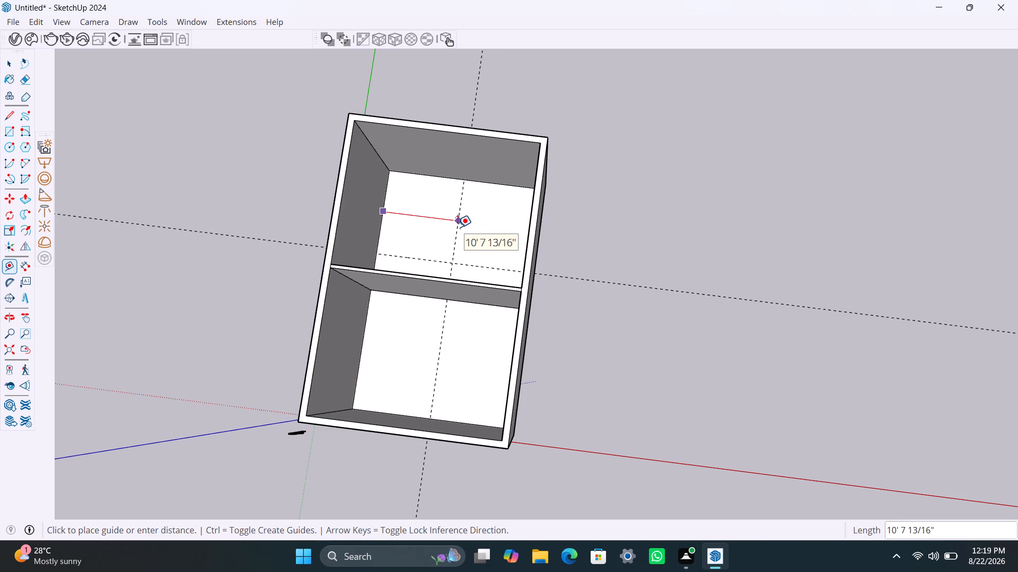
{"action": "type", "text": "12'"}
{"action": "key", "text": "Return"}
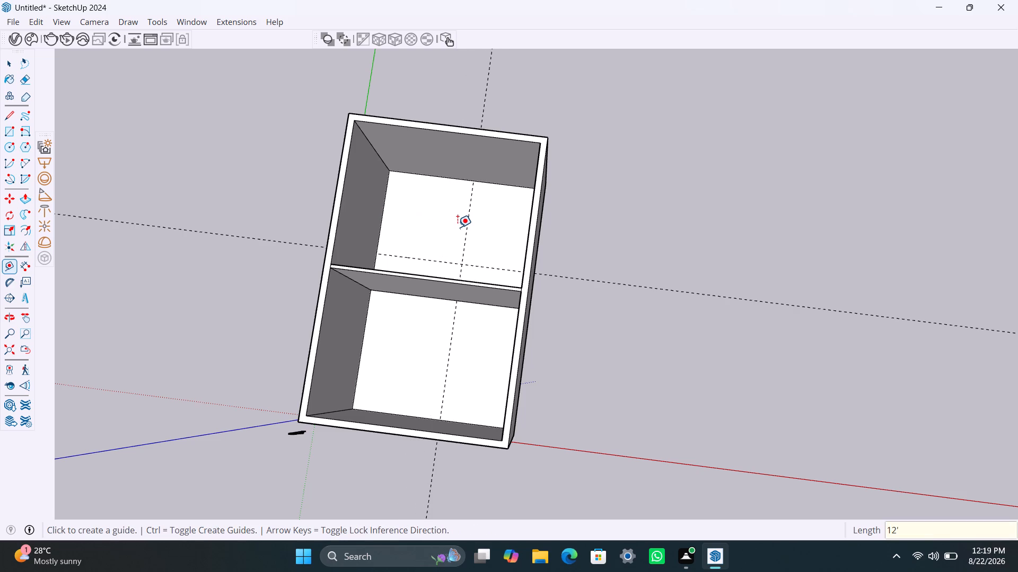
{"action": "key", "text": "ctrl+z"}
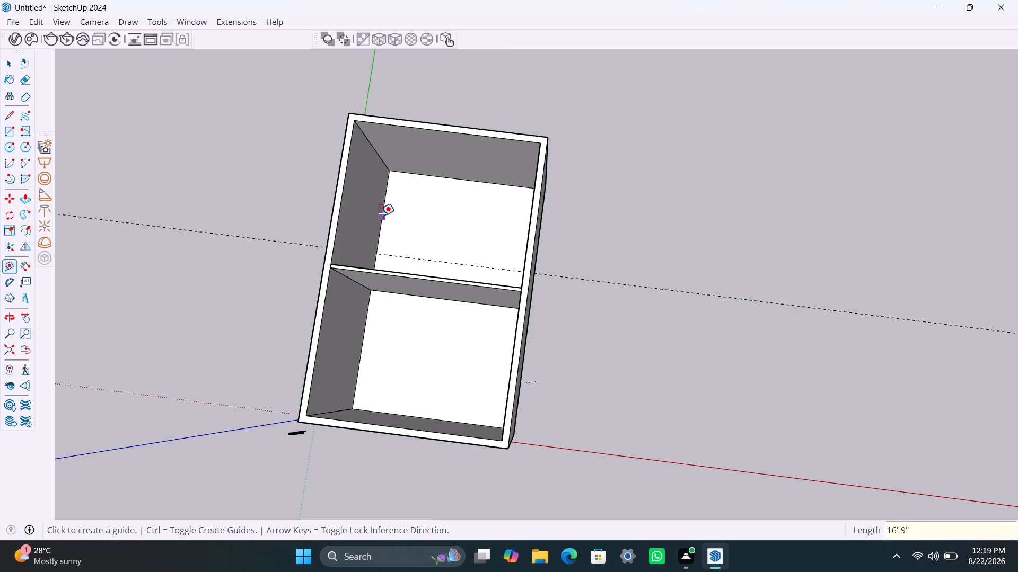
Place a lengthwise guide 10' from the base of the side wall beside the green axis.
{"action": "left_click", "coordinate": [381, 216]}
{"action": "type", "text": "10'"}
{"action": "key", "text": "Return"}
{"action": "key", "text": "space"}
Examine the guides, the two rooms and the outer walls from several angles.
{"action": "scroll", "coordinate": [468, 235], "scroll_direction": "up", "scroll_amount": 3}
{"action": "middle_click_drag", "start_coordinate": [470, 258], "coordinate": [558, 303]}
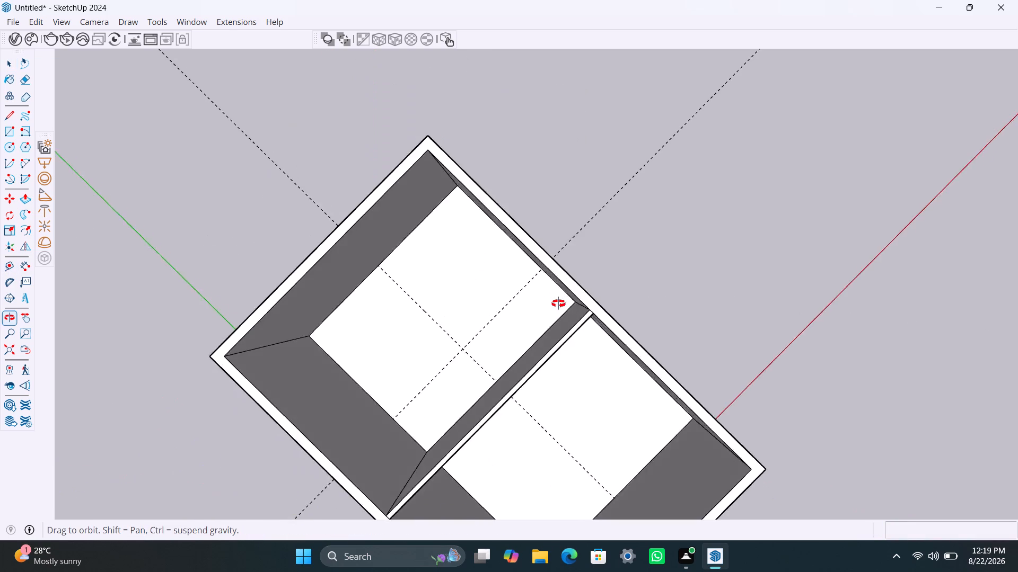
{"action": "middle_click_drag", "start_coordinate": [558, 303], "coordinate": [426, 301]}
{"action": "scroll", "coordinate": [518, 269], "scroll_direction": "down", "scroll_amount": 7}
{"action": "middle_click_drag", "start_coordinate": [503, 378], "coordinate": [325, 352]}
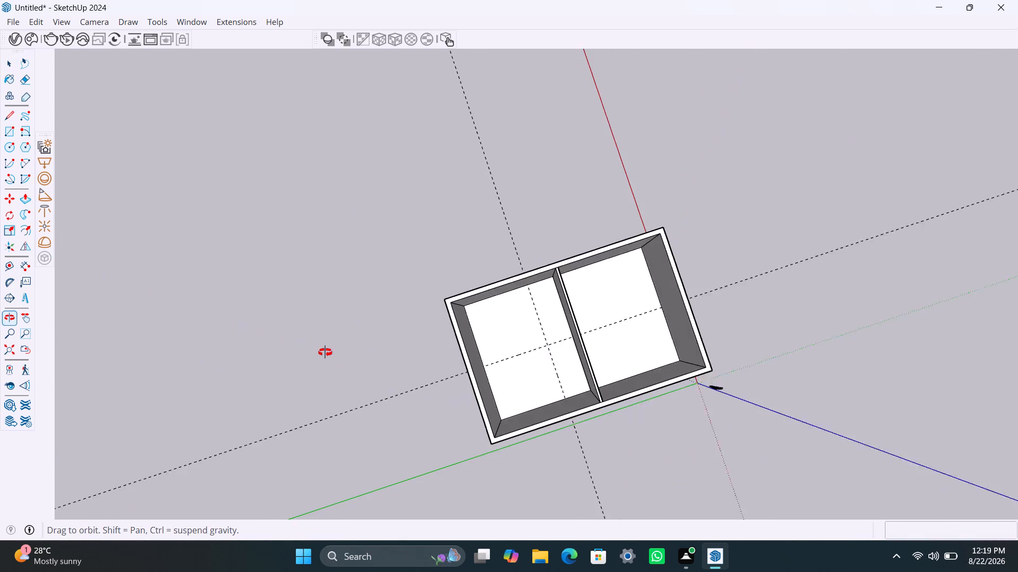
{"action": "middle_click_drag", "start_coordinate": [325, 352], "coordinate": [325, 352]}
{"action": "scroll", "coordinate": [618, 361], "scroll_direction": "down", "scroll_amount": 7}
{"action": "scroll", "coordinate": [640, 397], "scroll_direction": "down", "scroll_amount": 5}
{"action": "middle_click_drag", "start_coordinate": [642, 416], "coordinate": [137, 148]}
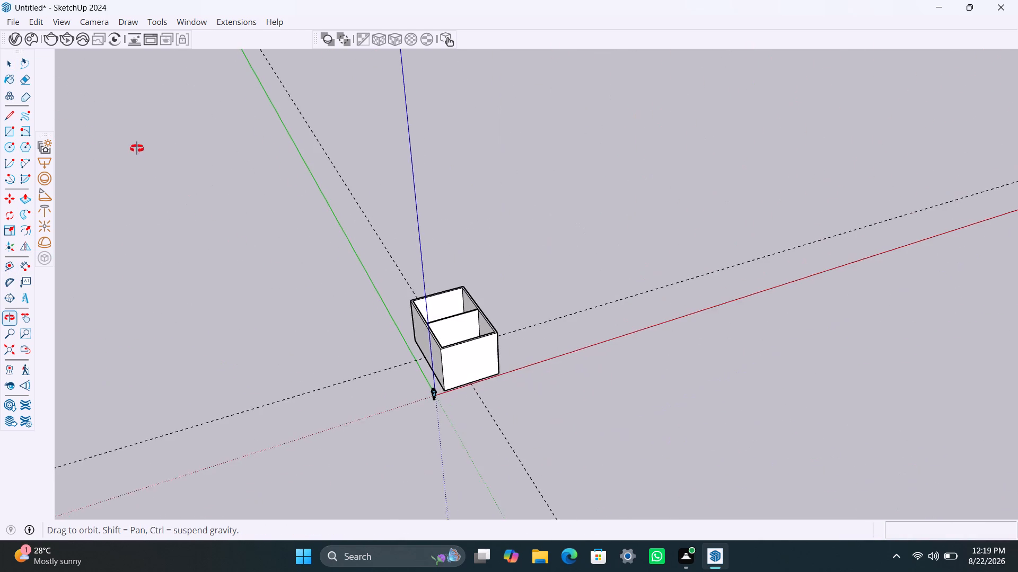
{"action": "middle_click_drag", "start_coordinate": [137, 148], "coordinate": [137, 148]}
{"action": "scroll", "coordinate": [453, 340], "scroll_direction": "up", "scroll_amount": 5}
{"action": "middle_click_drag", "start_coordinate": [629, 413], "coordinate": [362, 412]}
{"action": "scroll", "coordinate": [446, 311], "scroll_direction": "up", "scroll_amount": 3}
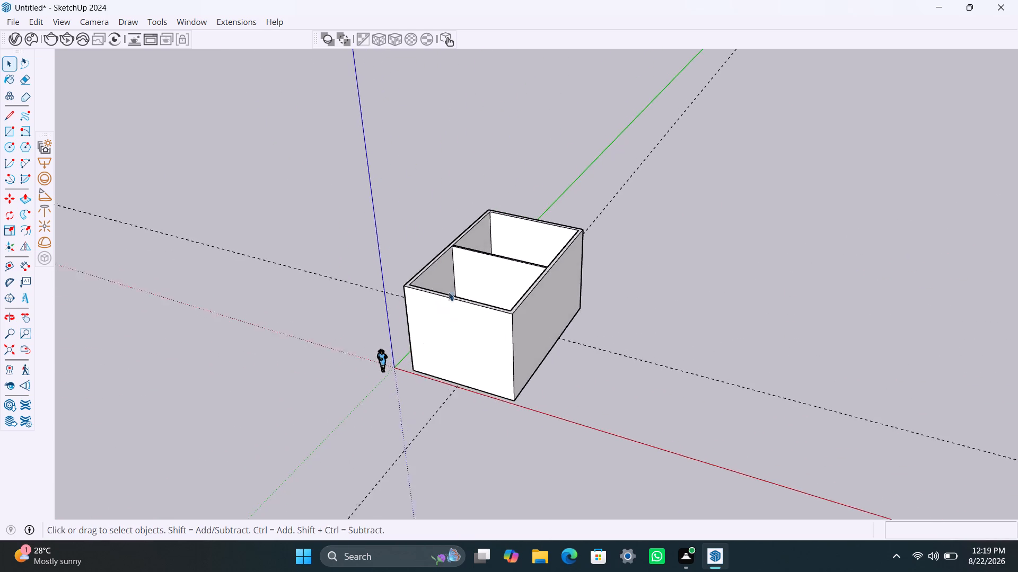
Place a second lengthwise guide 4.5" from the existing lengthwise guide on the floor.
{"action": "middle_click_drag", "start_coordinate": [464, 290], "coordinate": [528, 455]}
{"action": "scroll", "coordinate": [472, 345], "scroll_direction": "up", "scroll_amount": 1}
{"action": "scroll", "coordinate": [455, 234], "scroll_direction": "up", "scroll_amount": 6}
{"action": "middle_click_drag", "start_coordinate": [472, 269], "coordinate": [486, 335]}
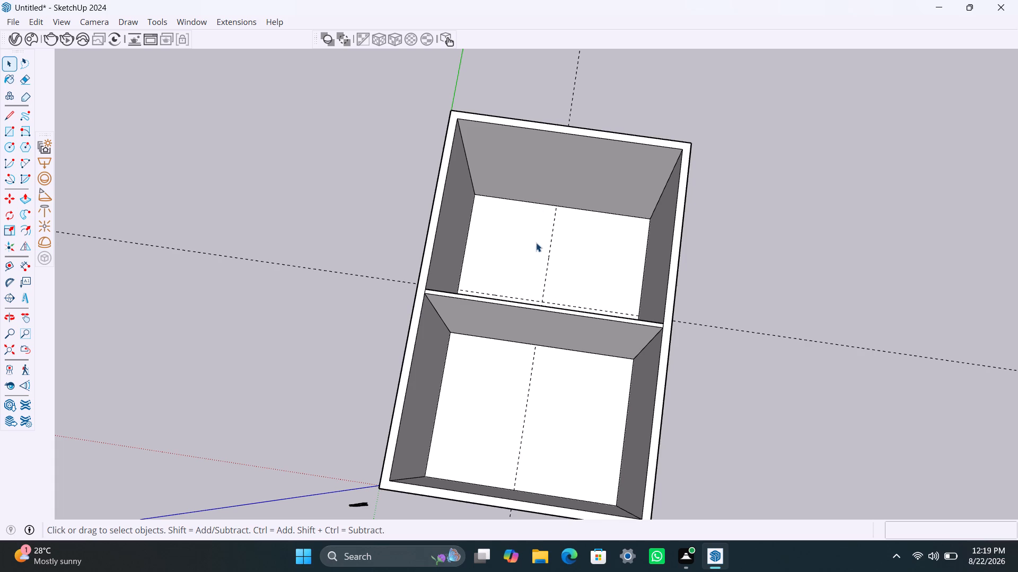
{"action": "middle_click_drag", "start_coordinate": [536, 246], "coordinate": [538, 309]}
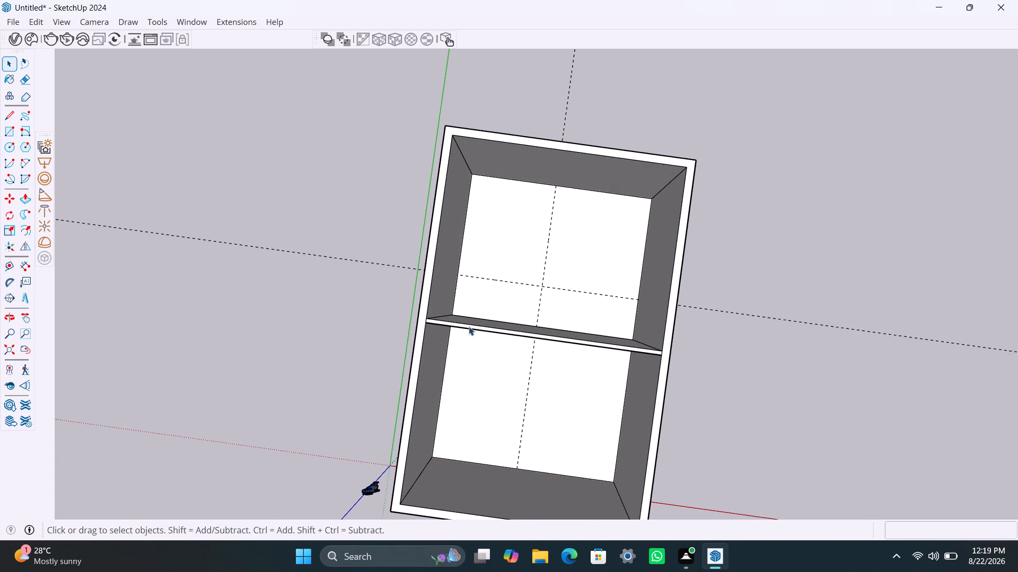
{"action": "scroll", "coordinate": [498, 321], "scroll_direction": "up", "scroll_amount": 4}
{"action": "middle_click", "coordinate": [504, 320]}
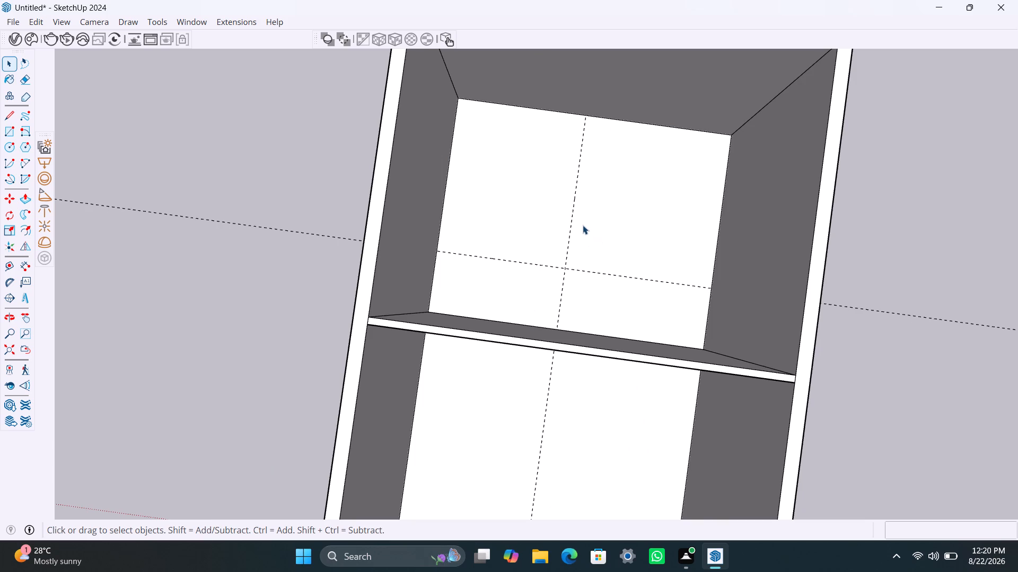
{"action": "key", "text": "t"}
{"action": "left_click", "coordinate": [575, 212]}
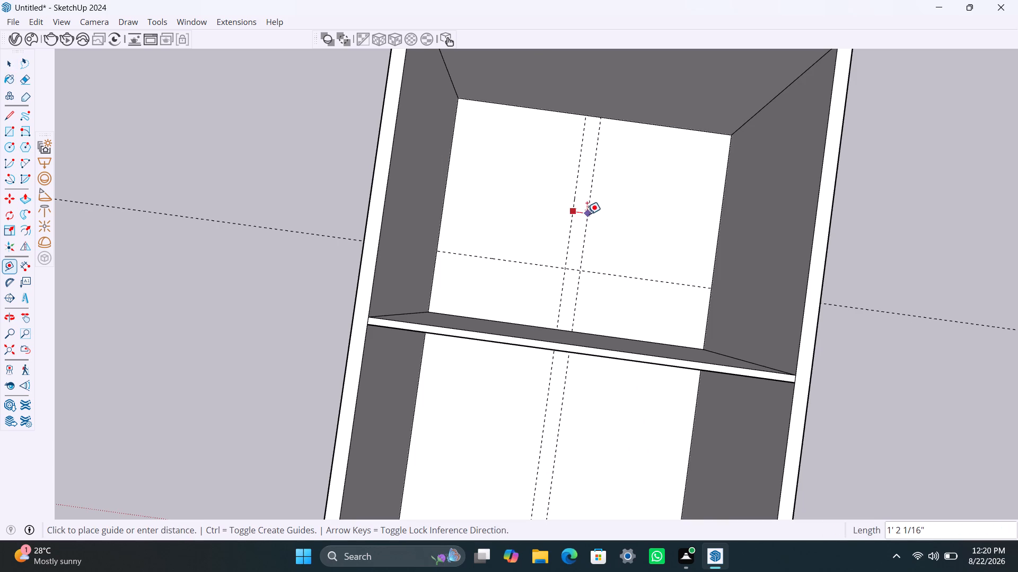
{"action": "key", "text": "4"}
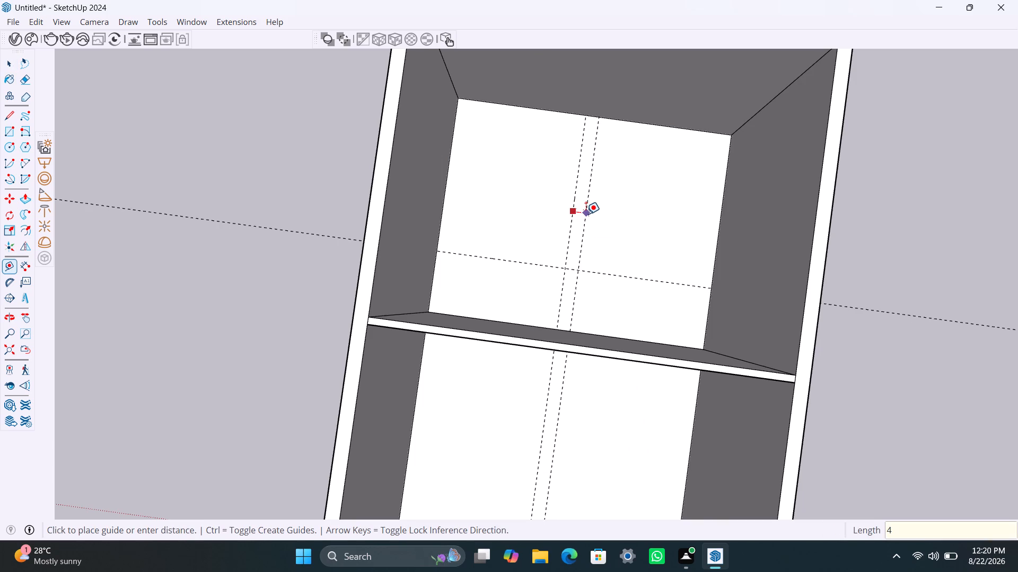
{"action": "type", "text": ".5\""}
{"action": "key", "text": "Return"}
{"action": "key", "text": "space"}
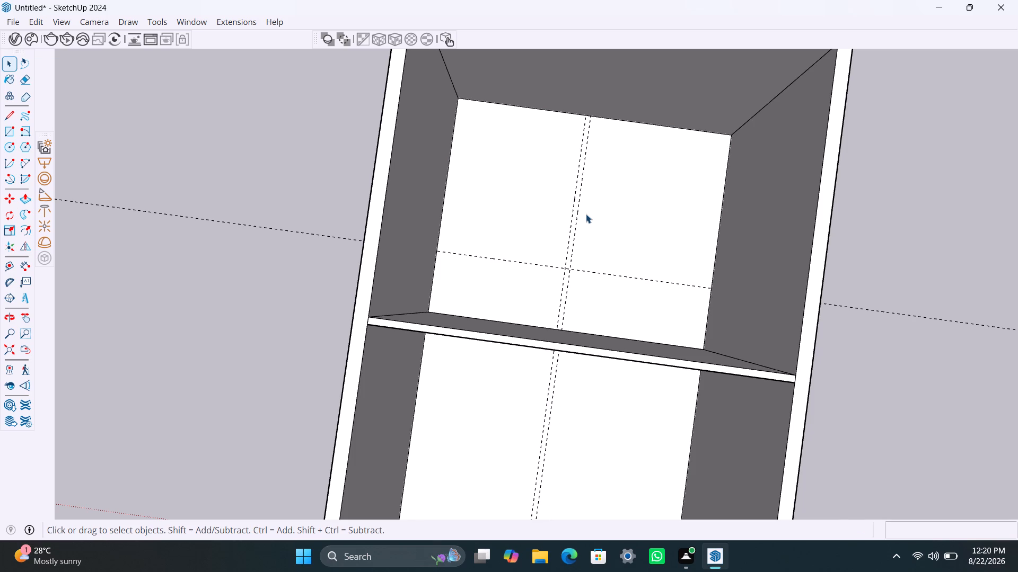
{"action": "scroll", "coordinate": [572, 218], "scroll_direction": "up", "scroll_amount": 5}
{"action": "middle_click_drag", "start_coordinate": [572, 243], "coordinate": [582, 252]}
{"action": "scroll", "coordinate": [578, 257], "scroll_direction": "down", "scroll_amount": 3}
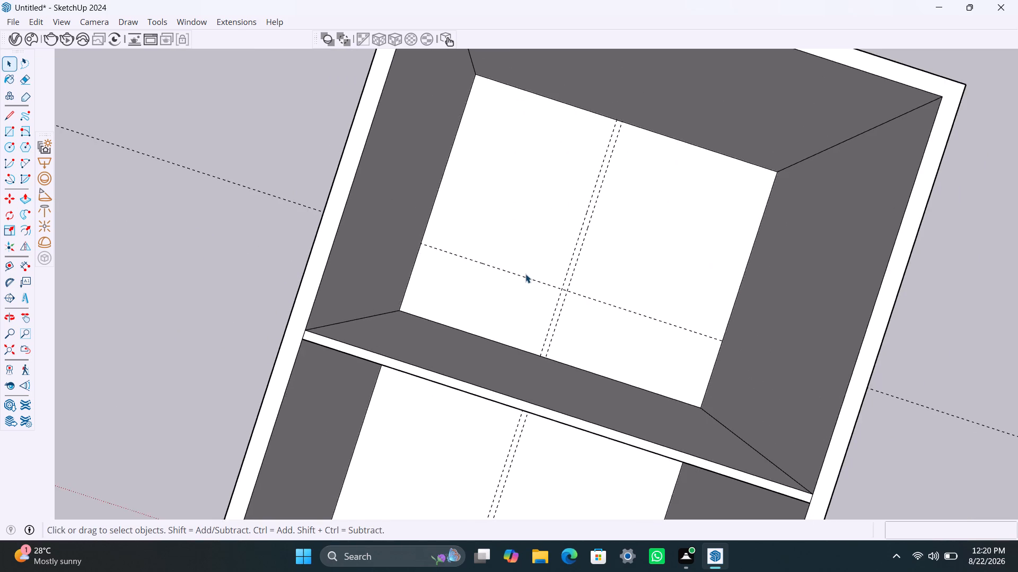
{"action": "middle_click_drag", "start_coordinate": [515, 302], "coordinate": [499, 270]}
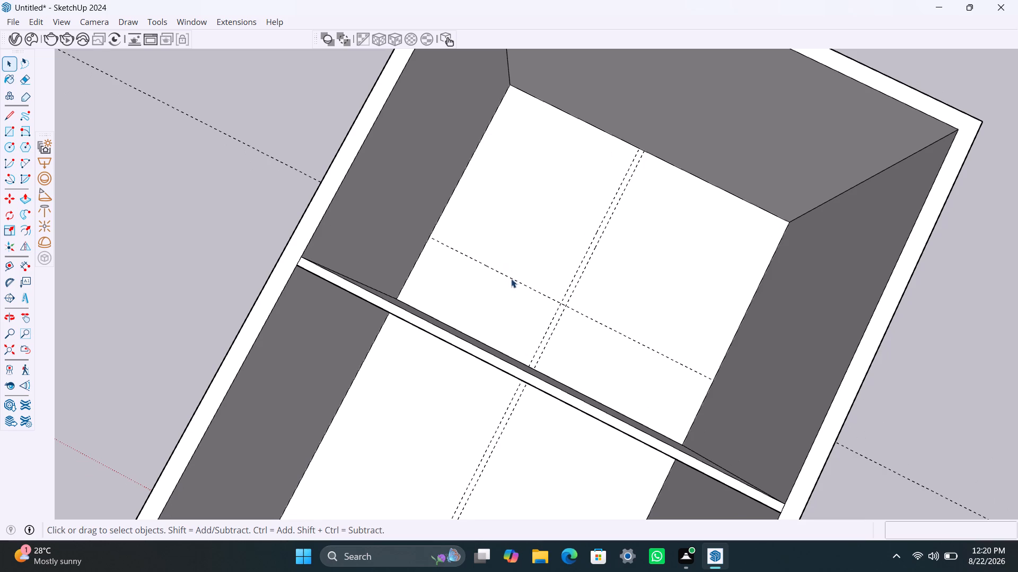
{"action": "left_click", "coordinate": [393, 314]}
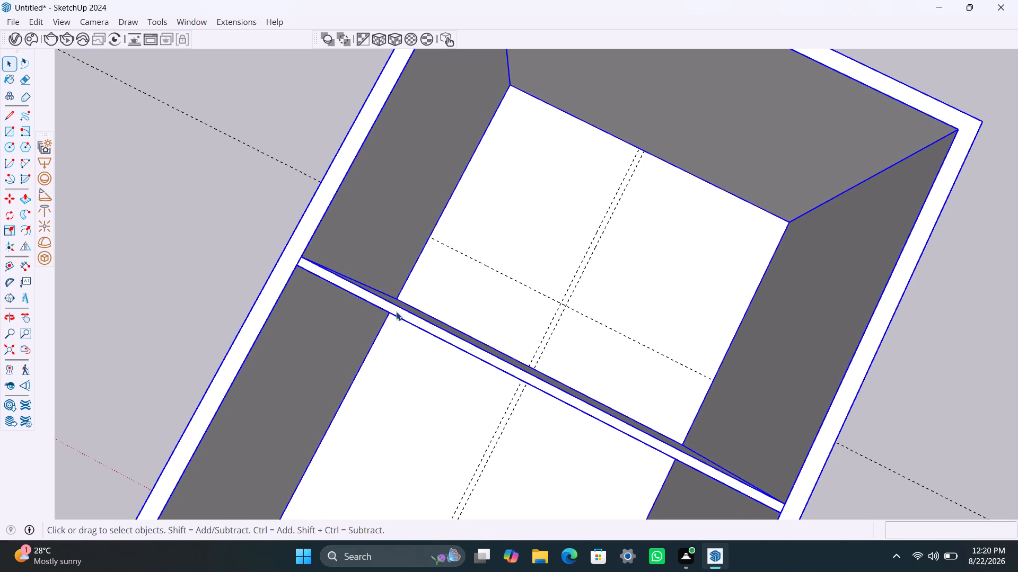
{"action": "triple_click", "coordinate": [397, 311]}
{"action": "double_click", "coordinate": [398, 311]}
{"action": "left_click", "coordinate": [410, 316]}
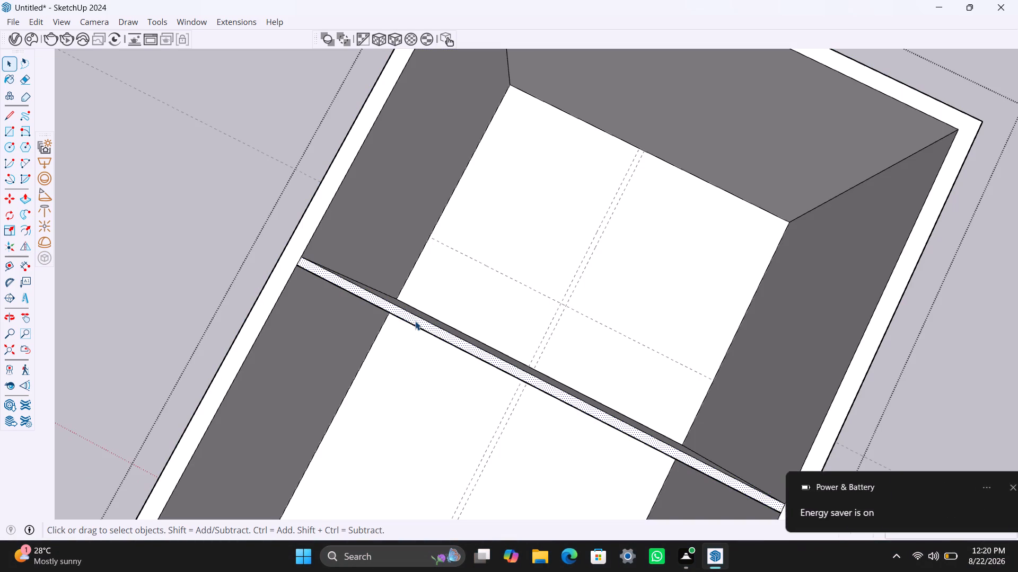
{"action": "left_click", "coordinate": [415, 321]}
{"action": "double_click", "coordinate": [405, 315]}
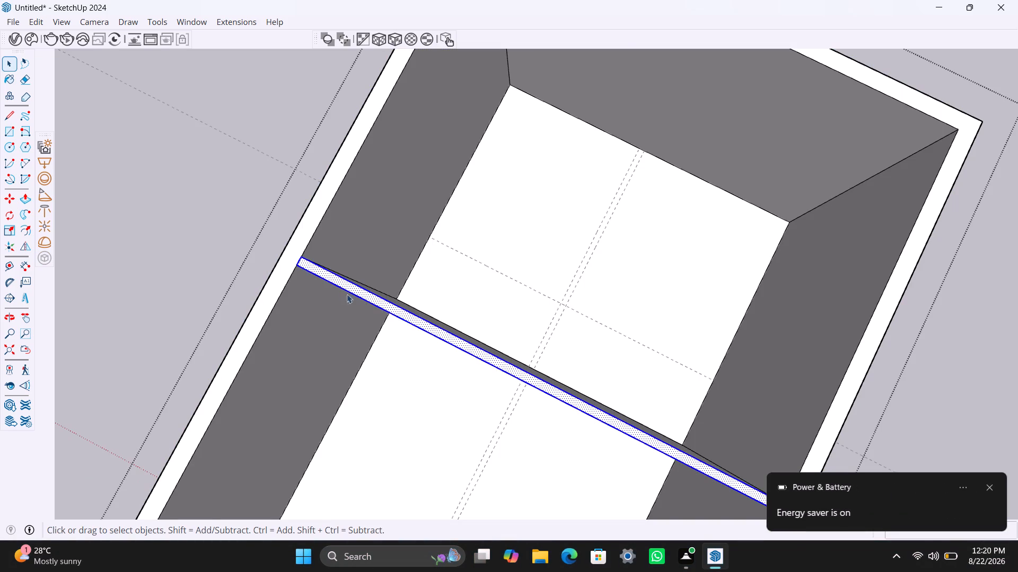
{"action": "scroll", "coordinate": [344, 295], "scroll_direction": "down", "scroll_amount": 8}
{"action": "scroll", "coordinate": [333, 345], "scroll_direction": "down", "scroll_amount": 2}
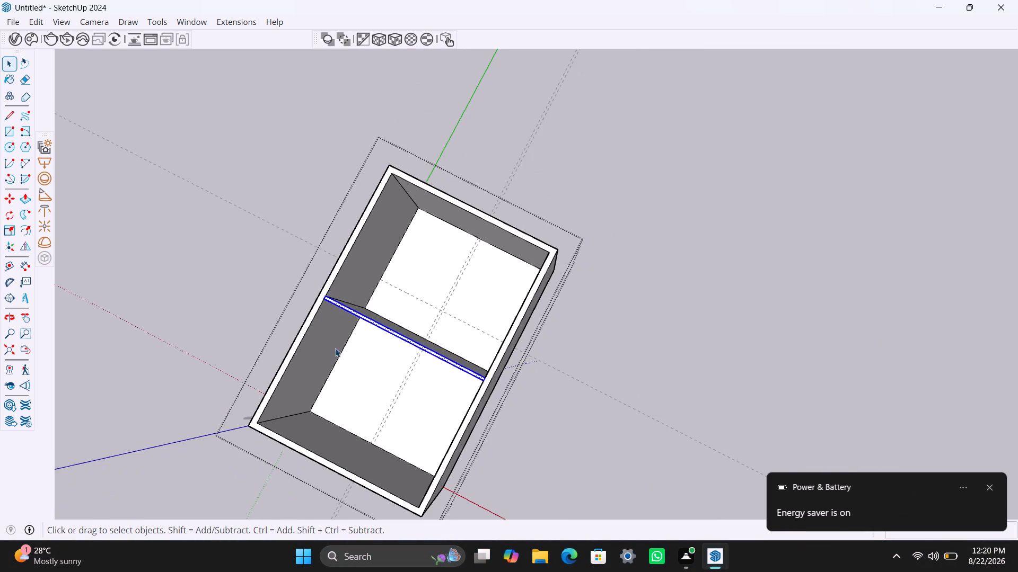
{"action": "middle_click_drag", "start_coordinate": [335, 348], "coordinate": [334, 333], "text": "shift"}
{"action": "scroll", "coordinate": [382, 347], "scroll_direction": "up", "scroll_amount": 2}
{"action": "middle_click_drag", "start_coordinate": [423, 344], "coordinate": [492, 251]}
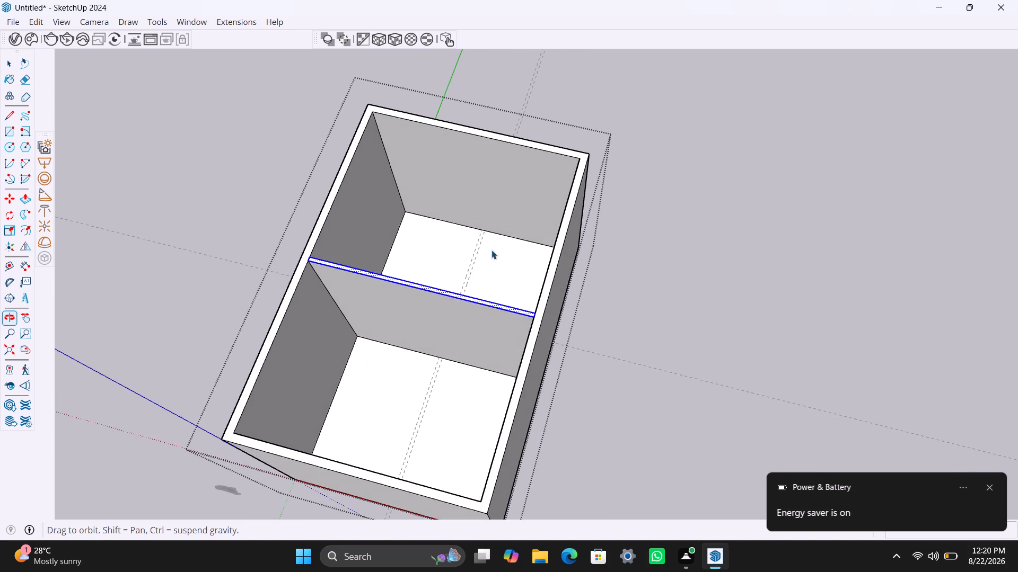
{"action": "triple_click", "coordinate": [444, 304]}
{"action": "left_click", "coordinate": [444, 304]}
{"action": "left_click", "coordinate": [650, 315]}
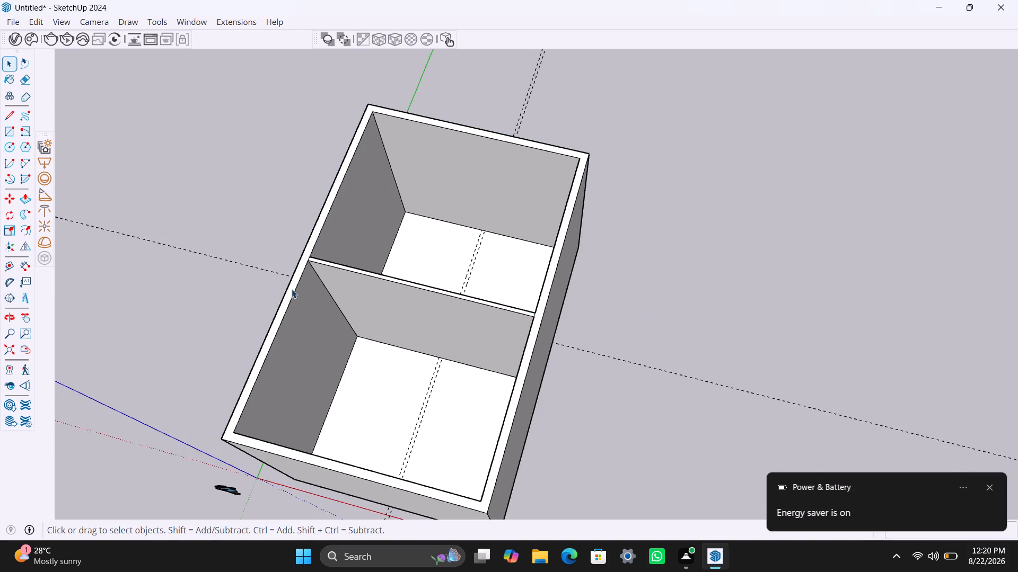
Undo the guides, the cross partition wall and its floor outline, back to the plain outer walls.
{"action": "key", "text": "ctrl+z"}
{"action": "key", "text": "ctrl+z"}
{"action": "key", "text": "ctrl+z"}
{"action": "key", "text": "ctrl+z"}
{"action": "key", "text": "ctrl+z"}
{"action": "key", "text": "ctrl+z"}
{"action": "key", "text": "ctrl+z"}
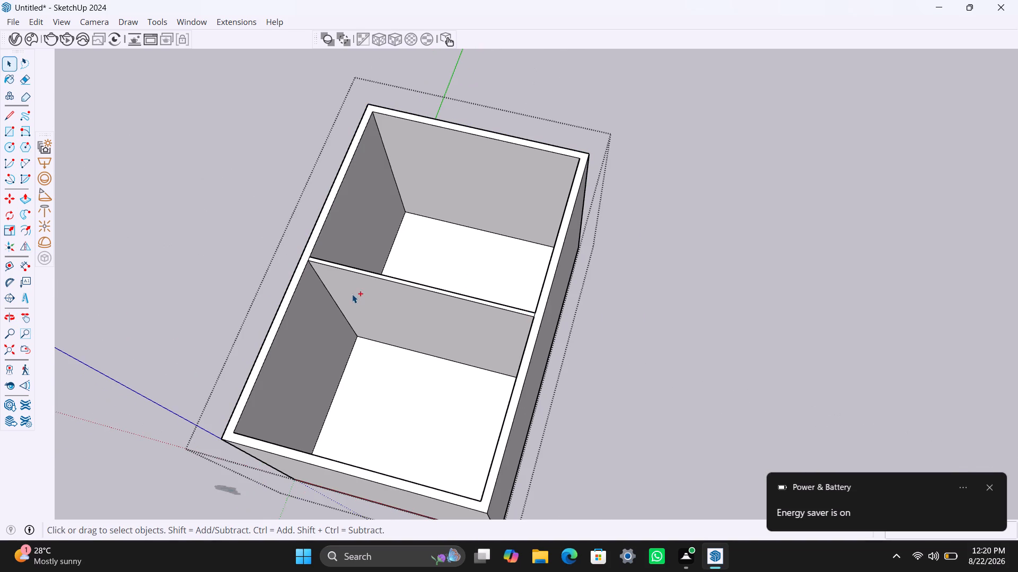
{"action": "key", "text": "ctrl+z"}
{"action": "scroll", "coordinate": [359, 344], "scroll_direction": "down", "scroll_amount": 3}
{"action": "middle_click_drag", "start_coordinate": [361, 379], "coordinate": [397, 404]}
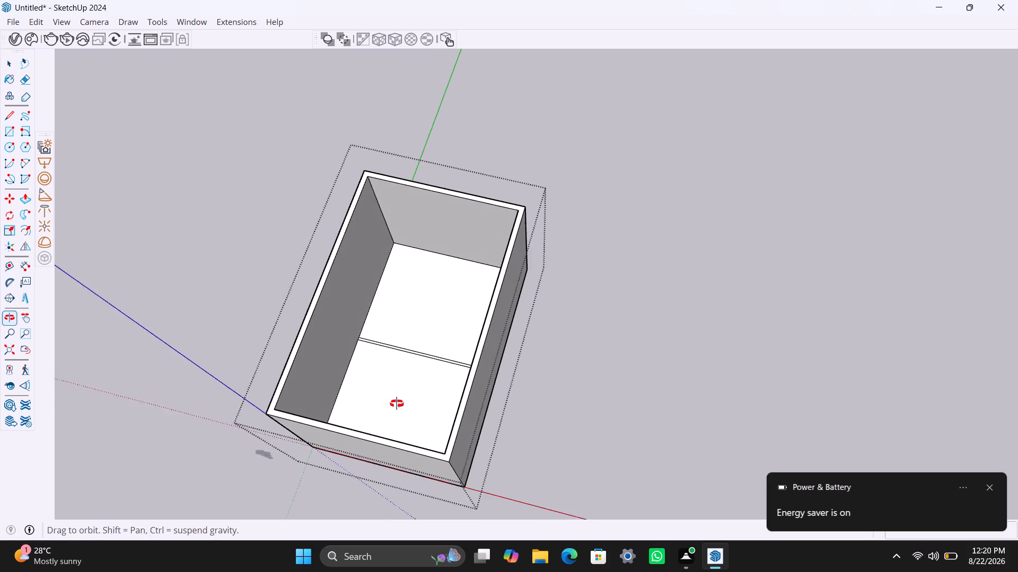
{"action": "middle_click_drag", "start_coordinate": [397, 404], "coordinate": [399, 405]}
{"action": "key", "text": "ctrl+z"}
{"action": "key", "text": "ctrl+z"}
{"action": "key", "text": "ctrl+z"}
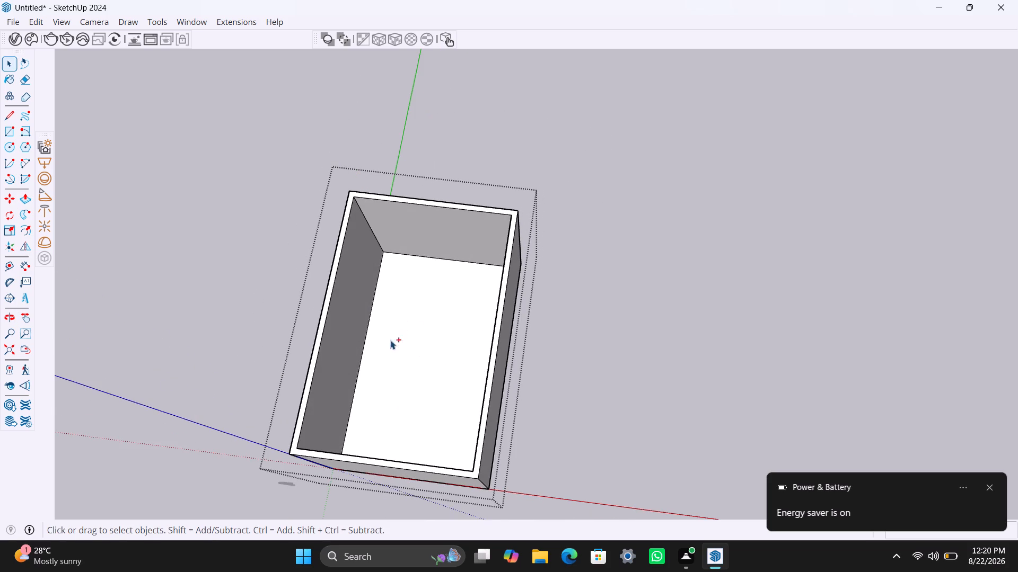
Place a crosswise guide 15' from the base of the back wall, and a parallel one 4.5" beyond it.
{"action": "scroll", "coordinate": [390, 354], "scroll_direction": "down", "scroll_amount": 3}
{"action": "middle_click_drag", "start_coordinate": [380, 372], "coordinate": [407, 385]}
{"action": "scroll", "coordinate": [382, 293], "scroll_direction": "up", "scroll_amount": 4}
{"action": "middle_click_drag", "start_coordinate": [406, 362], "coordinate": [411, 364]}
{"action": "key", "text": "t"}
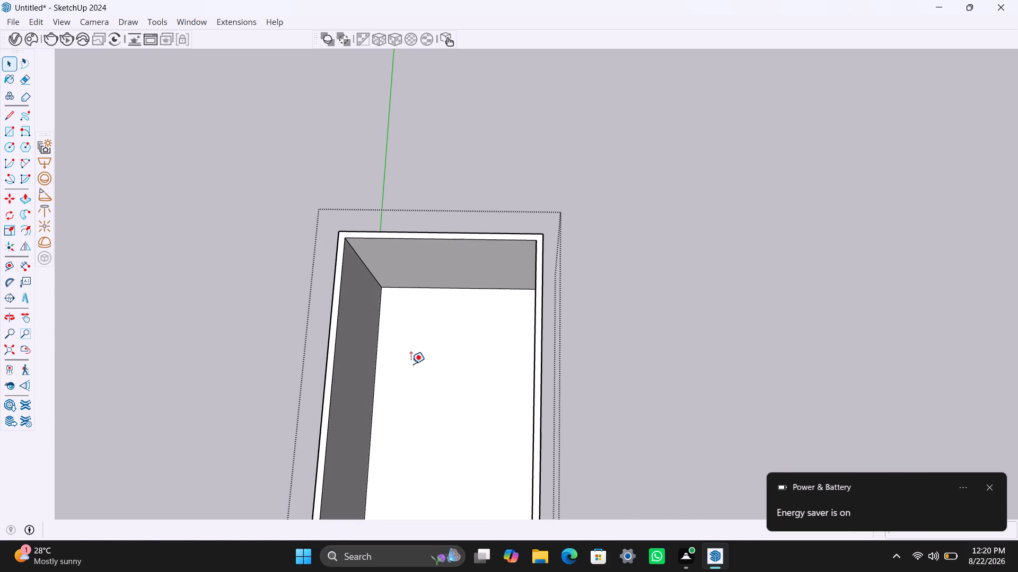
{"action": "left_click", "coordinate": [437, 290]}
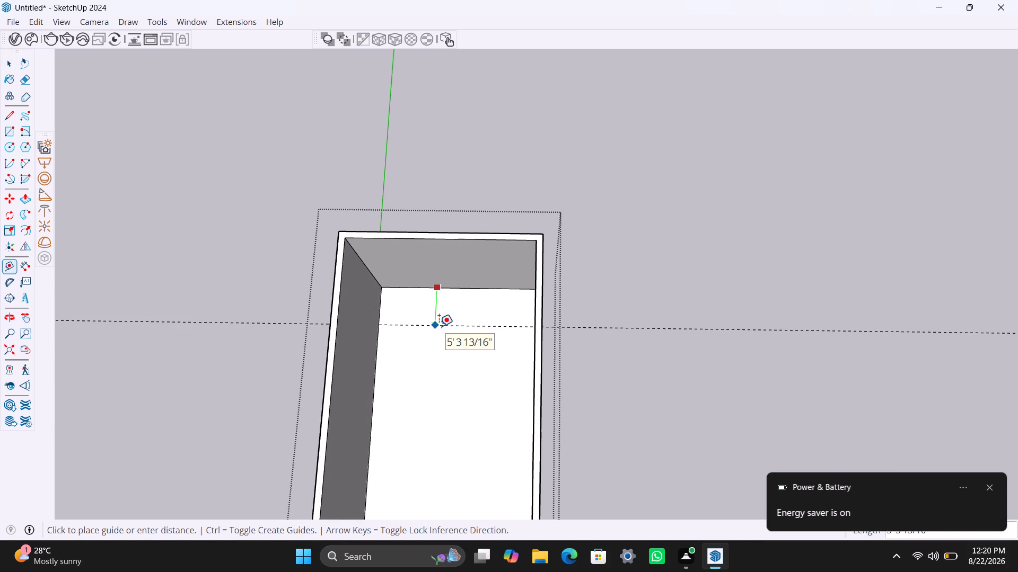
{"action": "type", "text": "15'"}
{"action": "key", "text": "Return"}
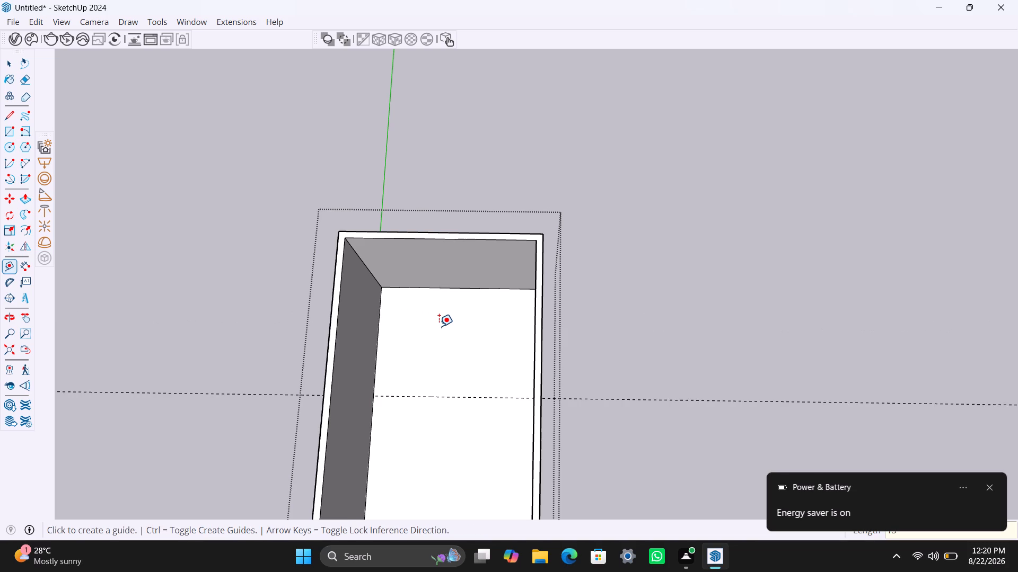
{"action": "left_click", "coordinate": [437, 396]}
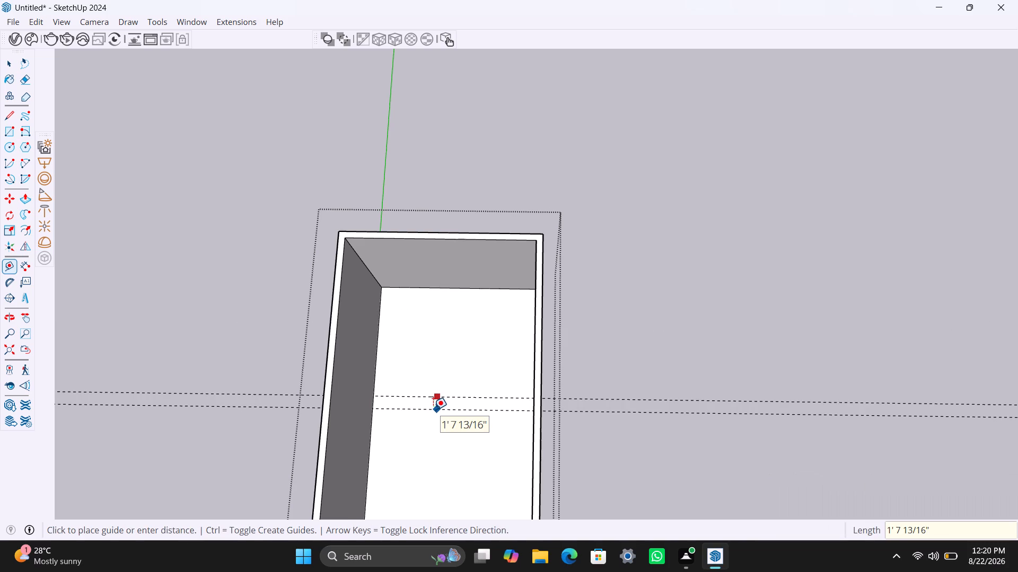
{"action": "key", "text": "4"}
{"action": "type", "text": ".5\""}
{"action": "key", "text": "Return"}
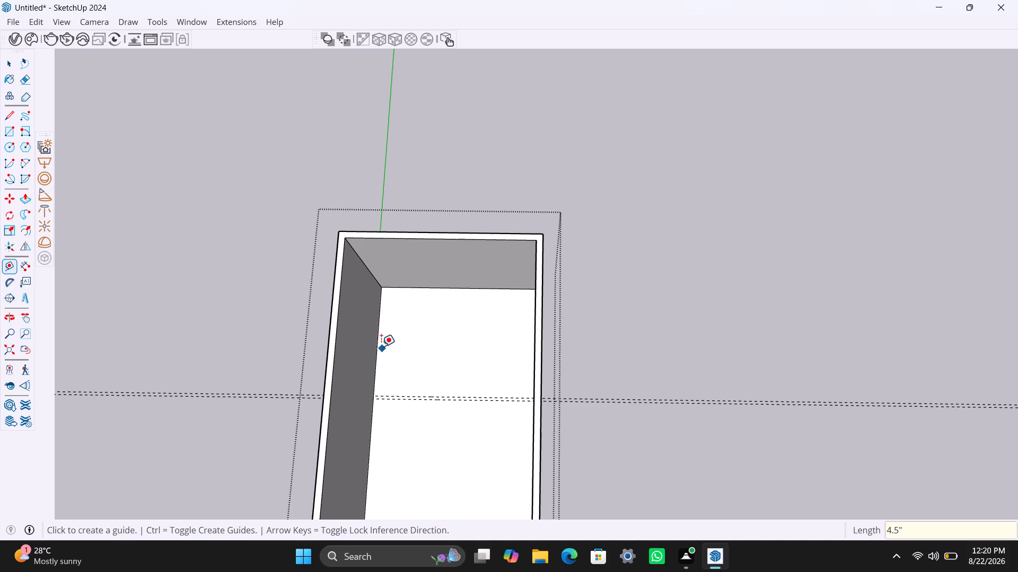
Place a lengthwise guide 10' from the base of the side wall beside the green axis, and a parallel one 4.5" beyond it.
{"action": "left_click", "coordinate": [379, 342]}
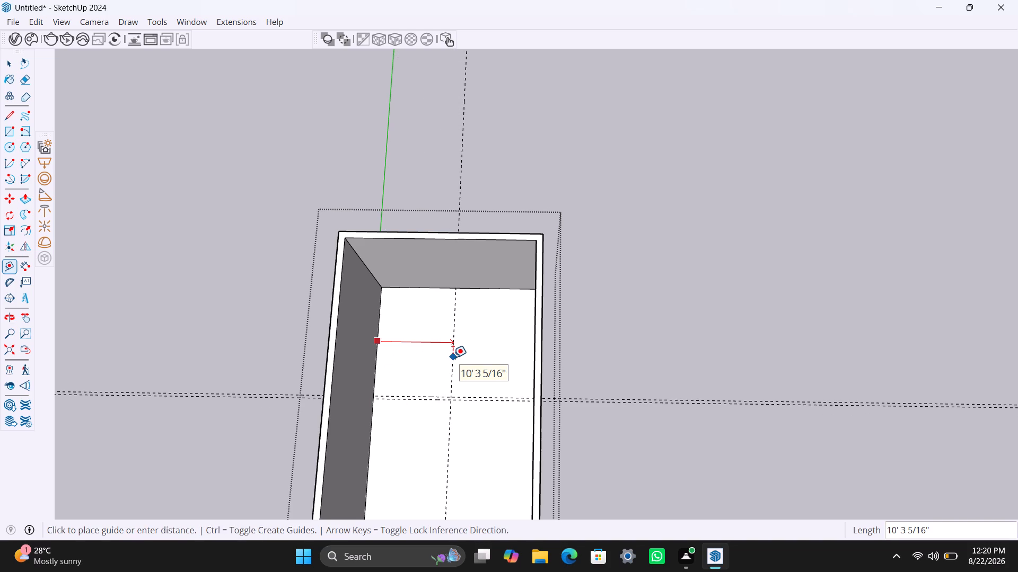
{"action": "type", "text": "10'"}
{"action": "key", "text": "Return"}
{"action": "left_click", "coordinate": [451, 351]}
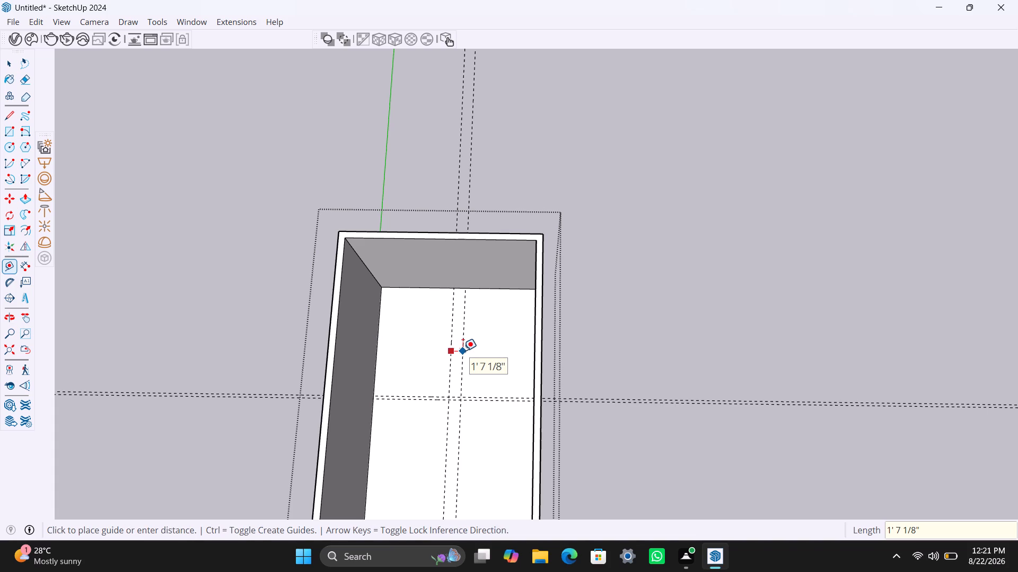
{"action": "type", "text": "4.5\""}
{"action": "key", "text": "Return"}
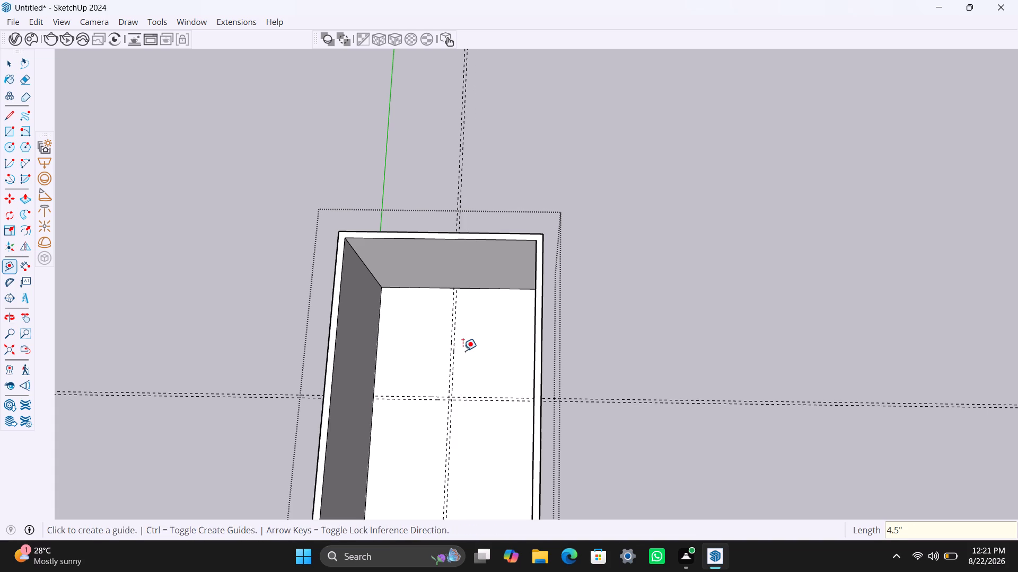
{"action": "key", "text": "space"}
Draw a short edge between the two lengthwise guides along the base of the back wall.
{"action": "scroll", "coordinate": [436, 369], "scroll_direction": "up", "scroll_amount": 4}
{"action": "middle_click_drag", "start_coordinate": [416, 385], "coordinate": [427, 385]}
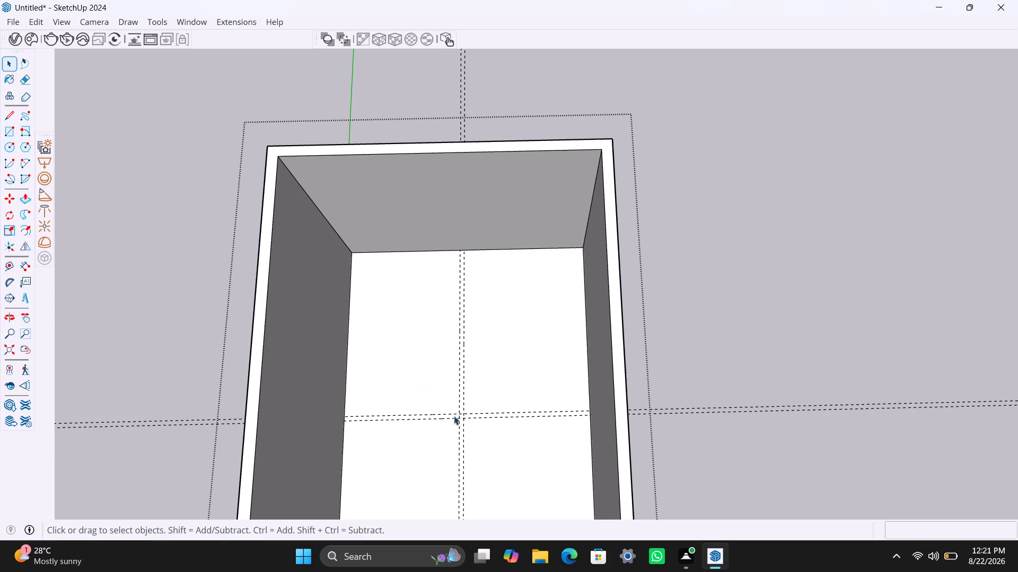
{"action": "scroll", "coordinate": [454, 424], "scroll_direction": "up", "scroll_amount": 4}
{"action": "scroll", "coordinate": [393, 368], "scroll_direction": "down", "scroll_amount": 4}
{"action": "key", "text": "l"}
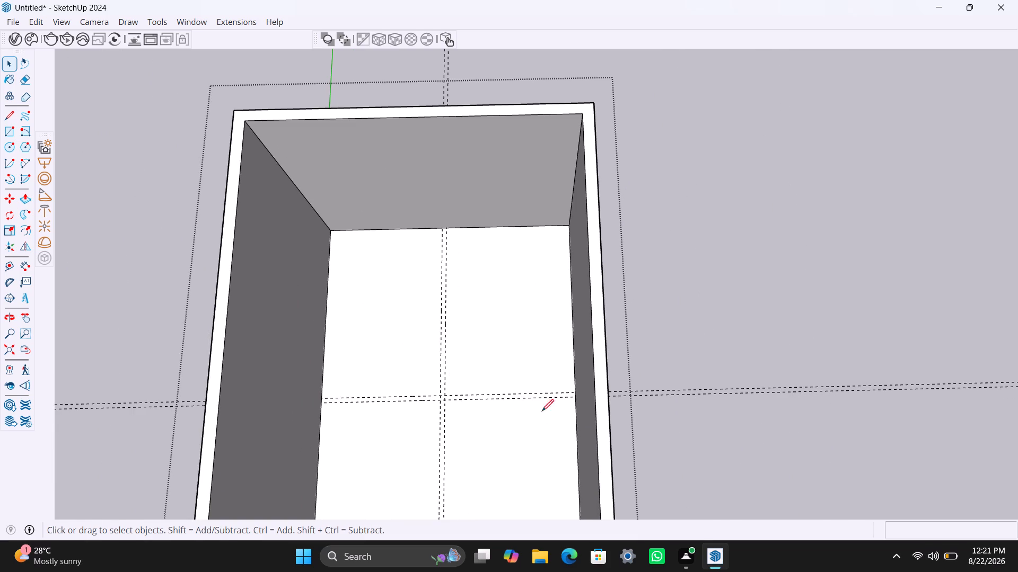
{"action": "scroll", "coordinate": [435, 229], "scroll_direction": "up", "scroll_amount": 14}
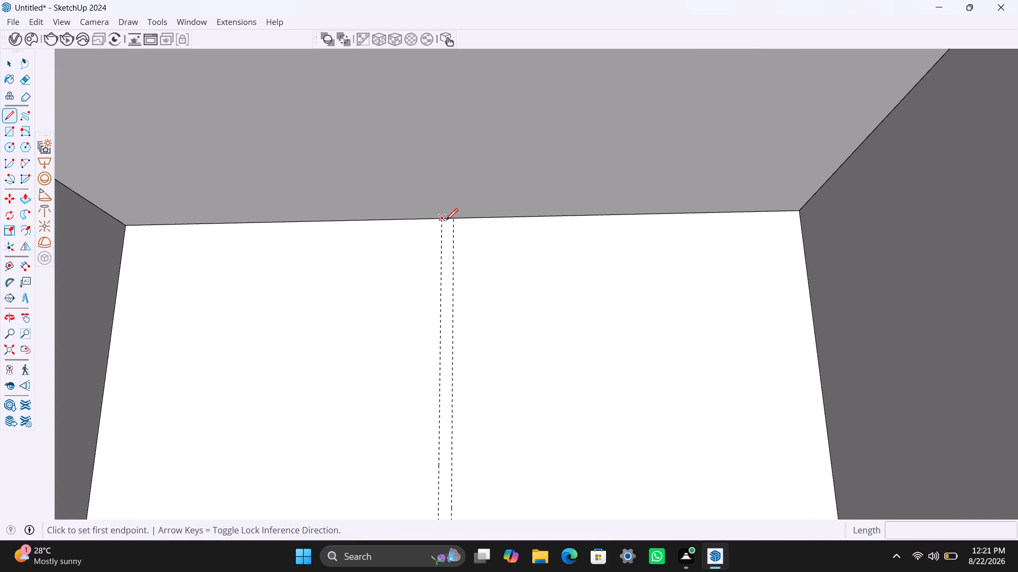
{"action": "left_click", "coordinate": [446, 220]}
{"action": "left_click", "coordinate": [456, 219]}
Outline a 4.5" by 15' partition strip on the floor between the lengthwise guides, from the near crosswise guide to the back wall.
{"action": "scroll", "coordinate": [460, 298], "scroll_direction": "down", "scroll_amount": 5}
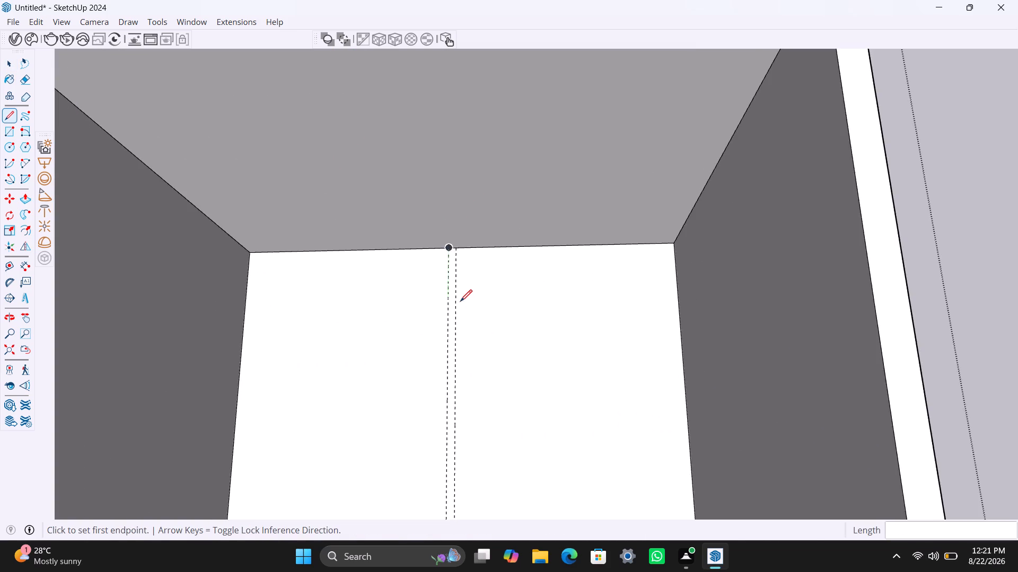
{"action": "scroll", "coordinate": [460, 302], "scroll_direction": "down", "scroll_amount": 11}
{"action": "middle_click_drag", "start_coordinate": [449, 346], "coordinate": [450, 270], "text": "shift"}
{"action": "scroll", "coordinate": [459, 335], "scroll_direction": "up", "scroll_amount": 3}
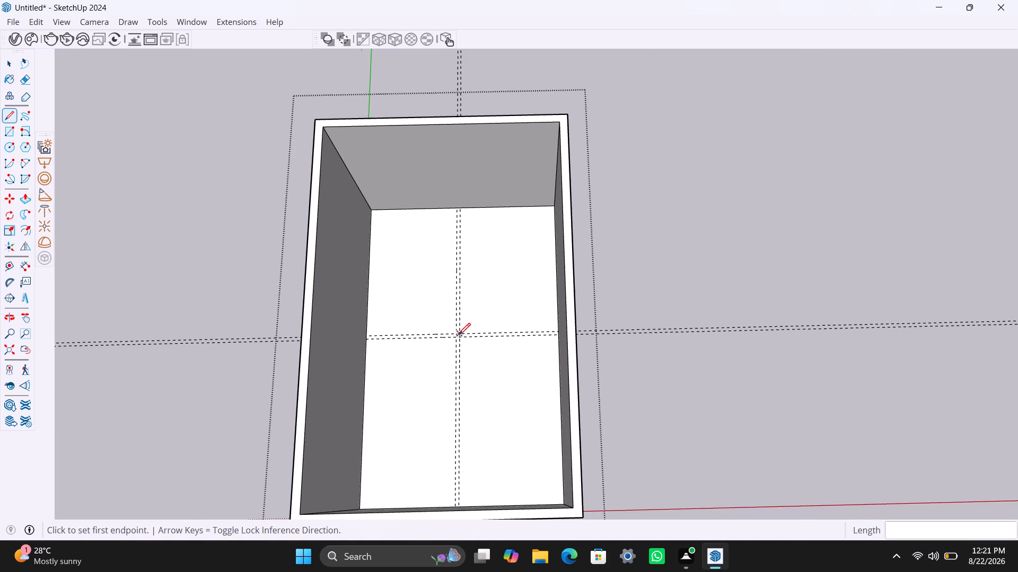
{"action": "scroll", "coordinate": [459, 335], "scroll_direction": "up", "scroll_amount": 14}
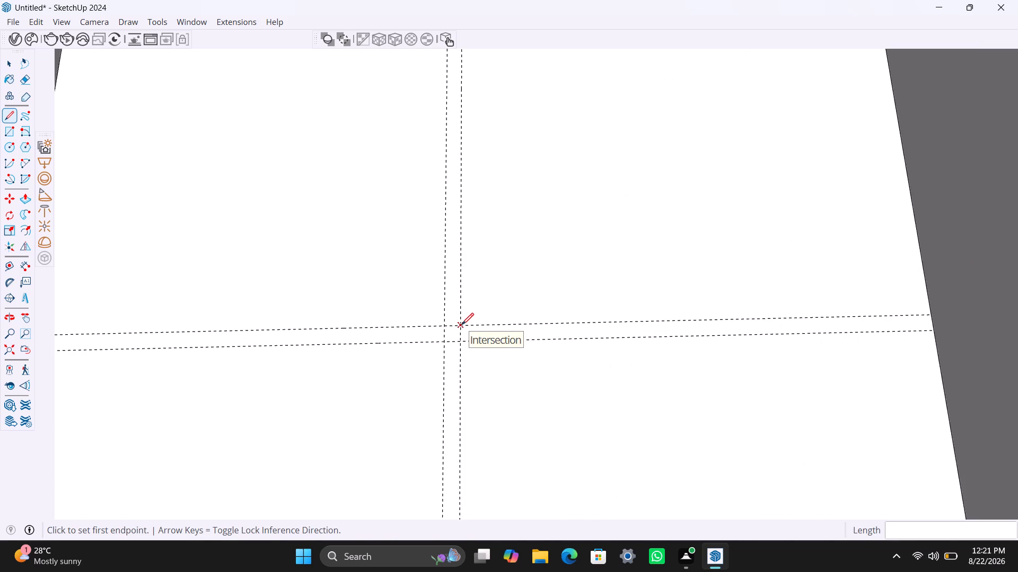
{"action": "left_click", "coordinate": [462, 325]}
{"action": "left_click", "coordinate": [447, 324]}
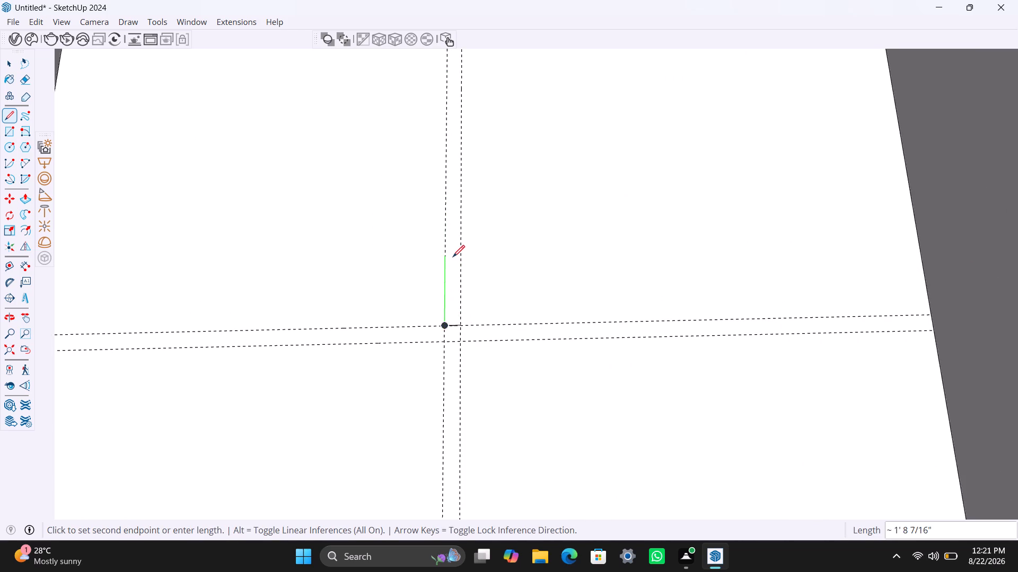
{"action": "scroll", "coordinate": [453, 257], "scroll_direction": "down", "scroll_amount": 7}
{"action": "middle_click_drag", "start_coordinate": [453, 256], "coordinate": [449, 353]}
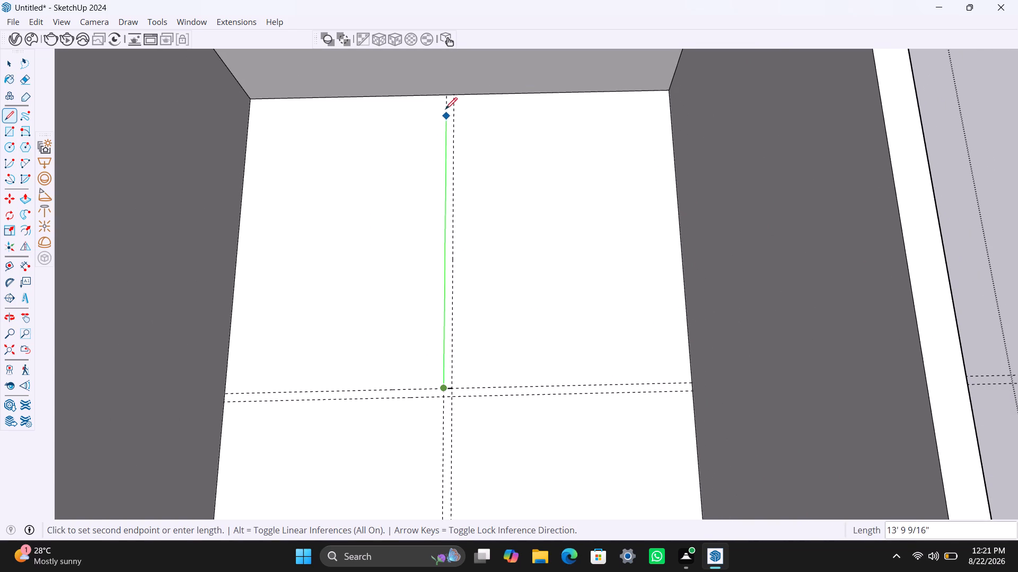
{"action": "left_click", "coordinate": [446, 99]}
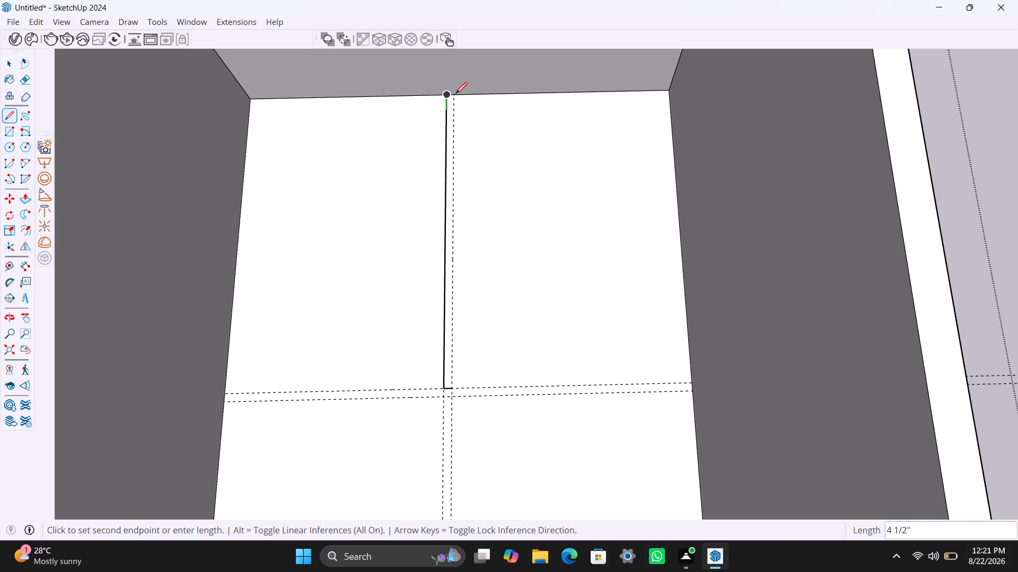
{"action": "left_click", "coordinate": [455, 94]}
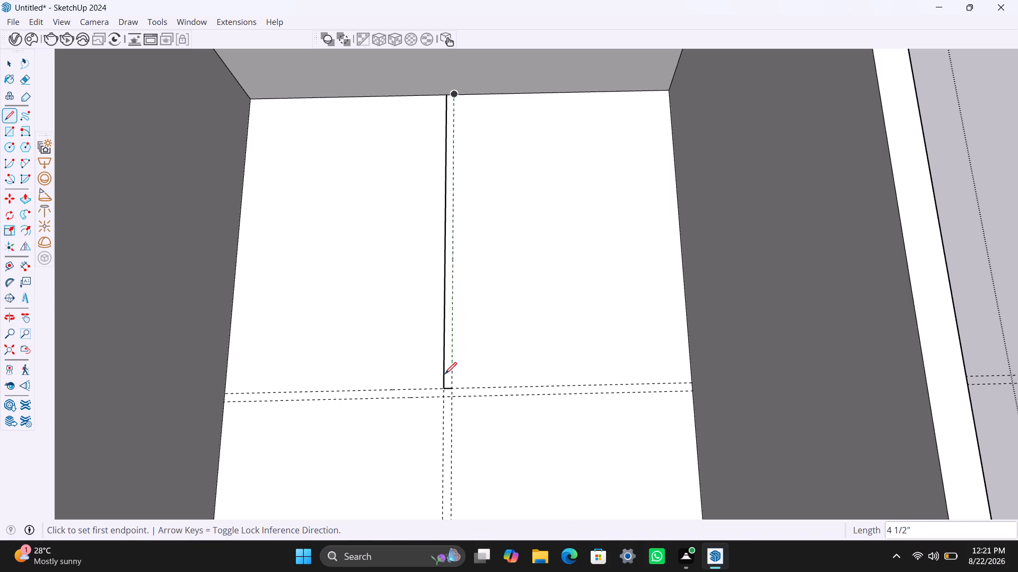
{"action": "left_click", "coordinate": [453, 385]}
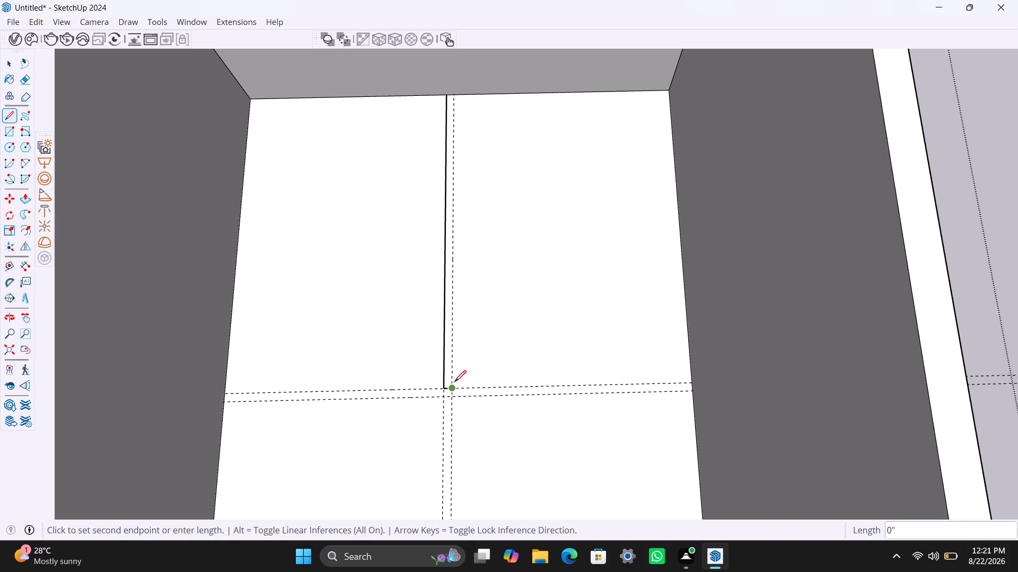
{"action": "left_click", "coordinate": [454, 95]}
Push/Pull the lengthwise partition strip up to the top of the outer walls, about 20' 5 3/4".
{"action": "key", "text": "space"}
{"action": "left_click", "coordinate": [450, 284]}
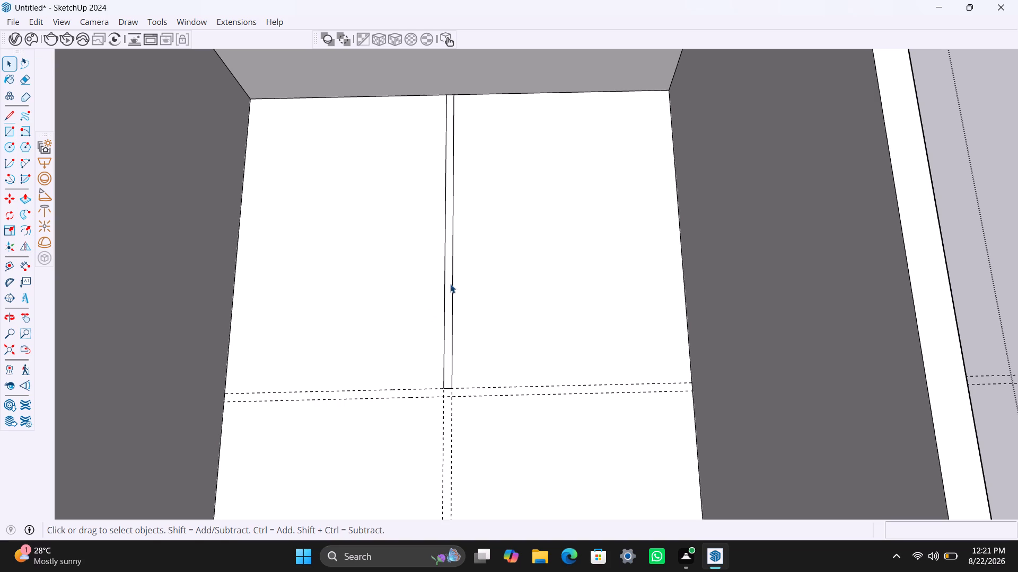
{"action": "key", "text": "p"}
{"action": "left_click", "coordinate": [449, 284]}
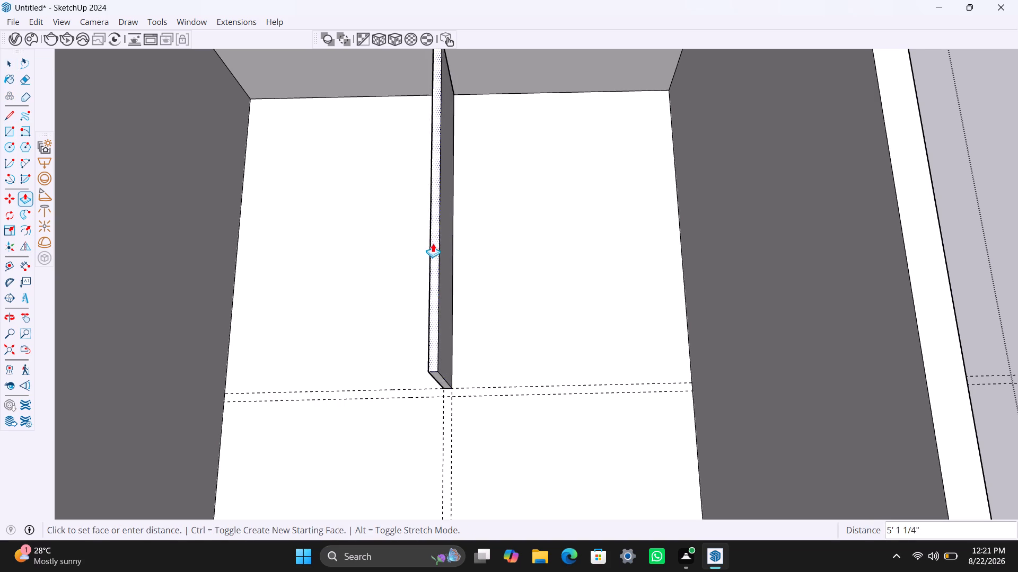
{"action": "scroll", "coordinate": [433, 243], "scroll_direction": "down", "scroll_amount": 7}
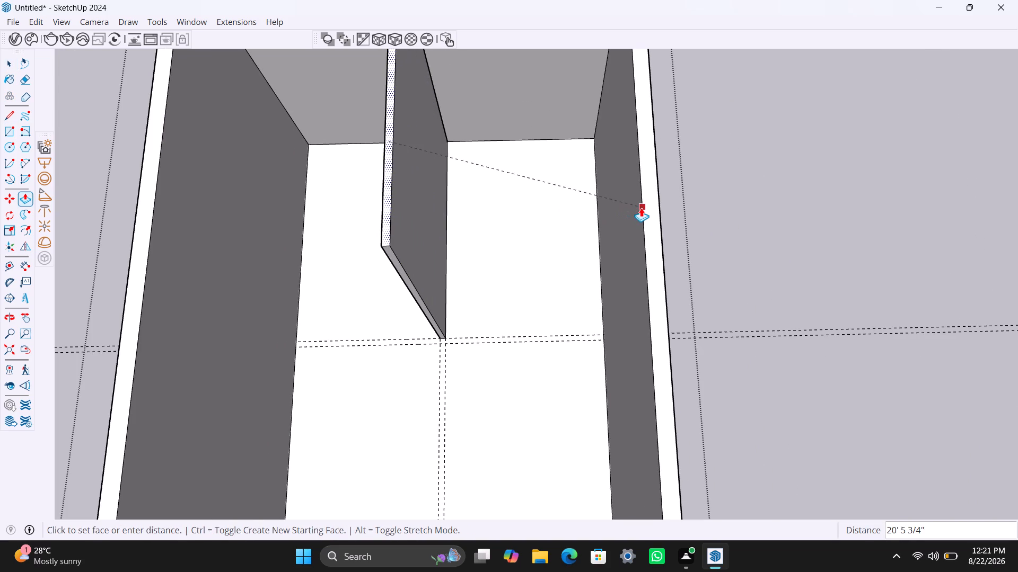
{"action": "left_click", "coordinate": [641, 208]}
{"action": "scroll", "coordinate": [315, 387], "scroll_direction": "down", "scroll_amount": 6}
{"action": "middle_click_drag", "start_coordinate": [323, 366], "coordinate": [357, 363]}
{"action": "scroll", "coordinate": [330, 366], "scroll_direction": "down", "scroll_amount": 1}
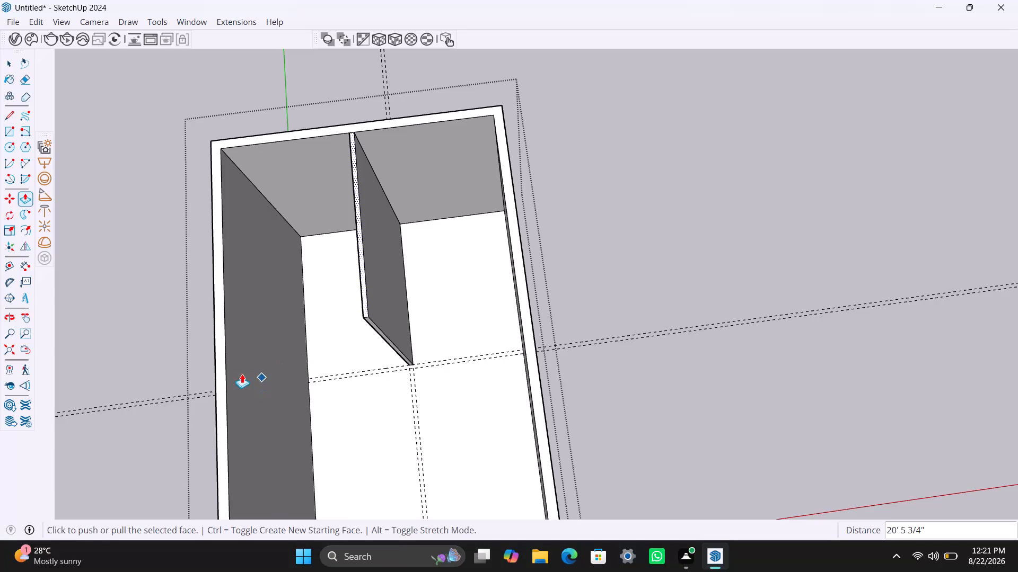
{"action": "key", "text": "space"}
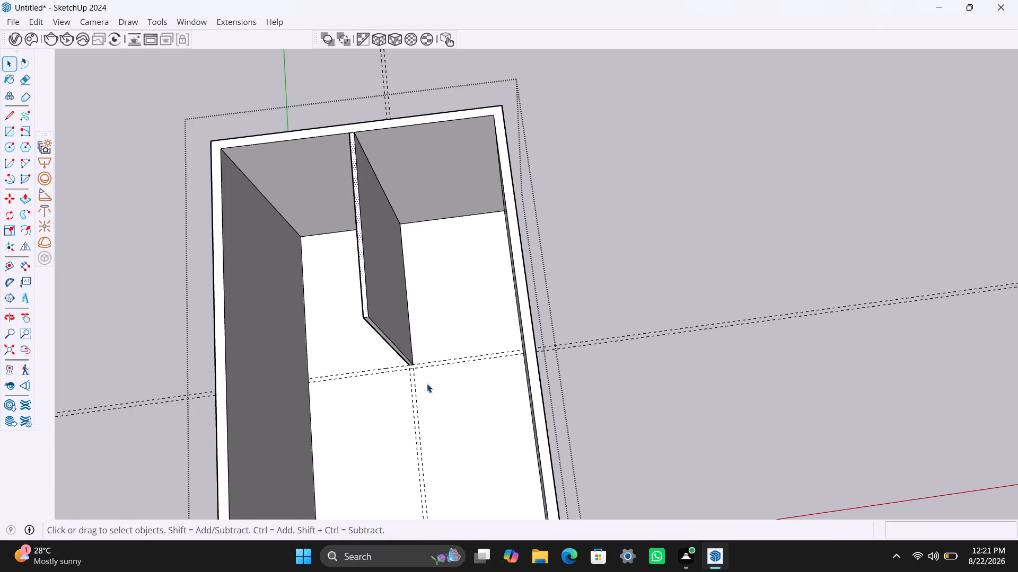
Extend the free end of the lengthwise partition to the second crosswise guide, 4.5" beyond the first.
{"action": "scroll", "coordinate": [374, 347], "scroll_direction": "up", "scroll_amount": 4}
{"action": "middle_click_drag", "start_coordinate": [380, 397], "coordinate": [388, 377]}
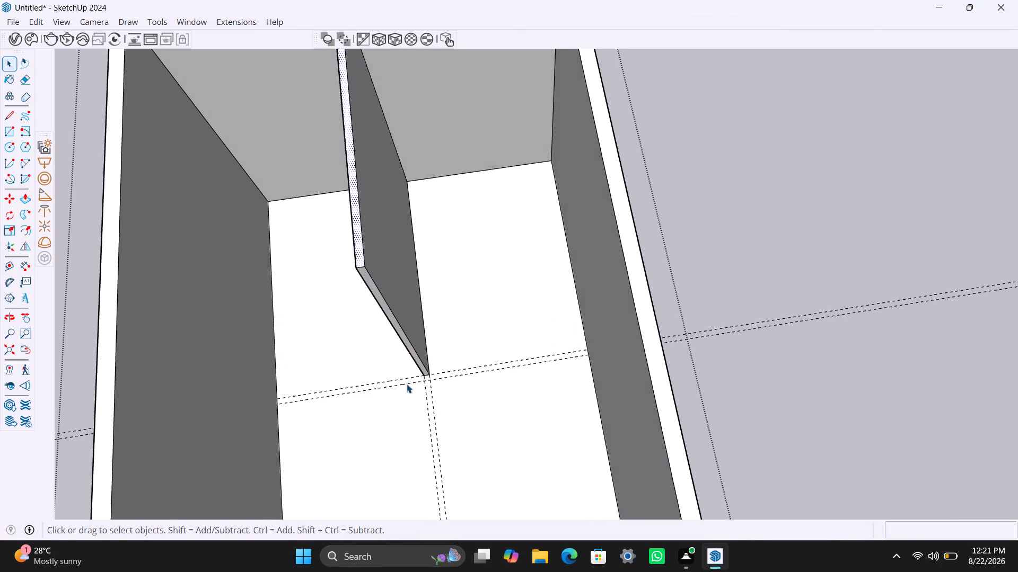
{"action": "scroll", "coordinate": [407, 382], "scroll_direction": "up", "scroll_amount": 9}
{"action": "left_click", "coordinate": [426, 336]}
{"action": "left_click", "coordinate": [430, 335]}
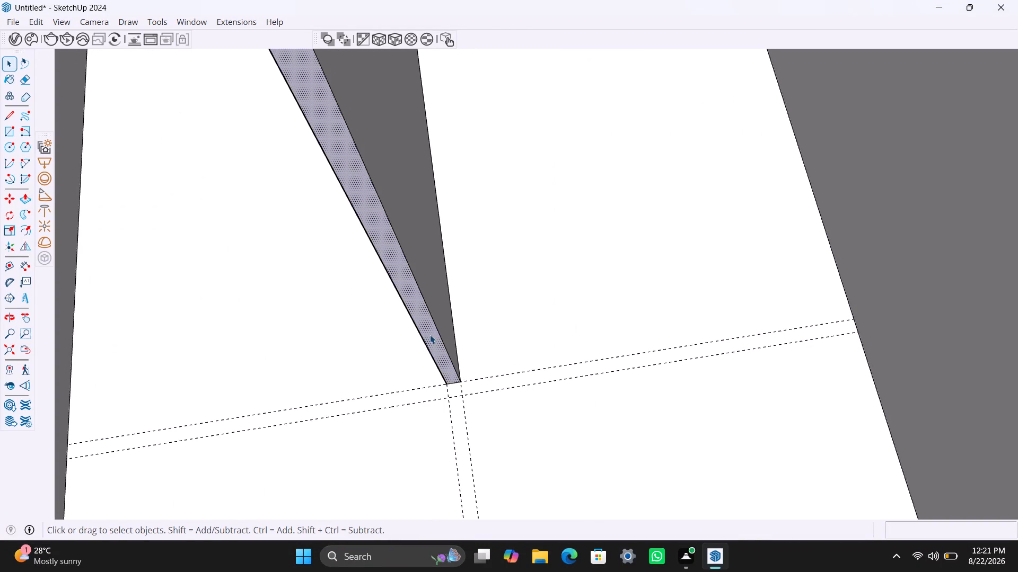
{"action": "key", "text": "p"}
{"action": "left_click", "coordinate": [430, 335]}
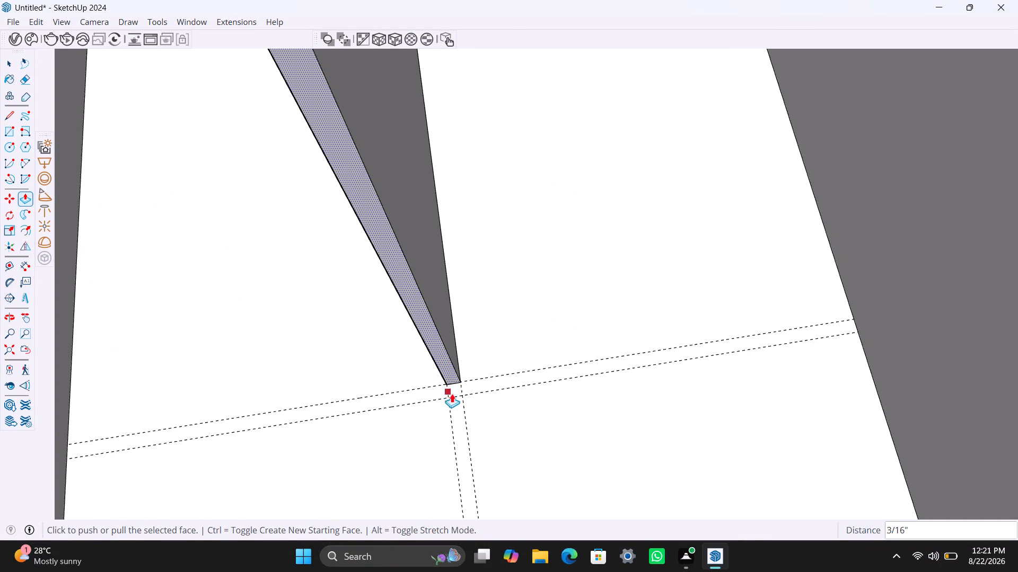
{"action": "key", "text": "space"}
{"action": "left_click", "coordinate": [443, 362]}
{"action": "key", "text": "p"}
{"action": "left_click", "coordinate": [445, 368]}
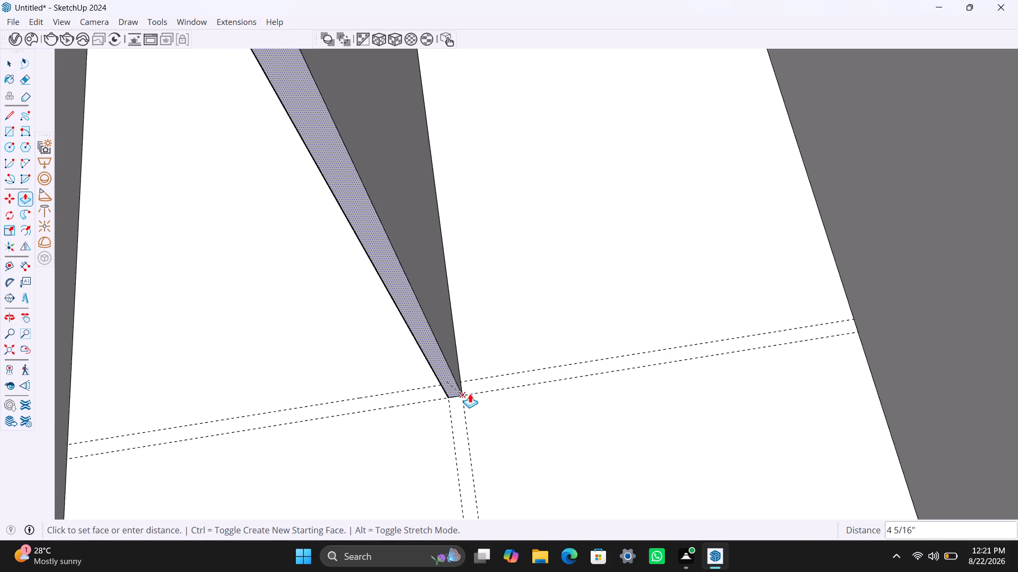
{"action": "left_click", "coordinate": [472, 391]}
{"action": "key", "text": "space"}
Copy the vertical edge at the partition's free end 4.5" back along its face on the green-axis side.
{"action": "scroll", "coordinate": [391, 391], "scroll_direction": "down", "scroll_amount": 5}
{"action": "middle_click_drag", "start_coordinate": [359, 405], "coordinate": [456, 350]}
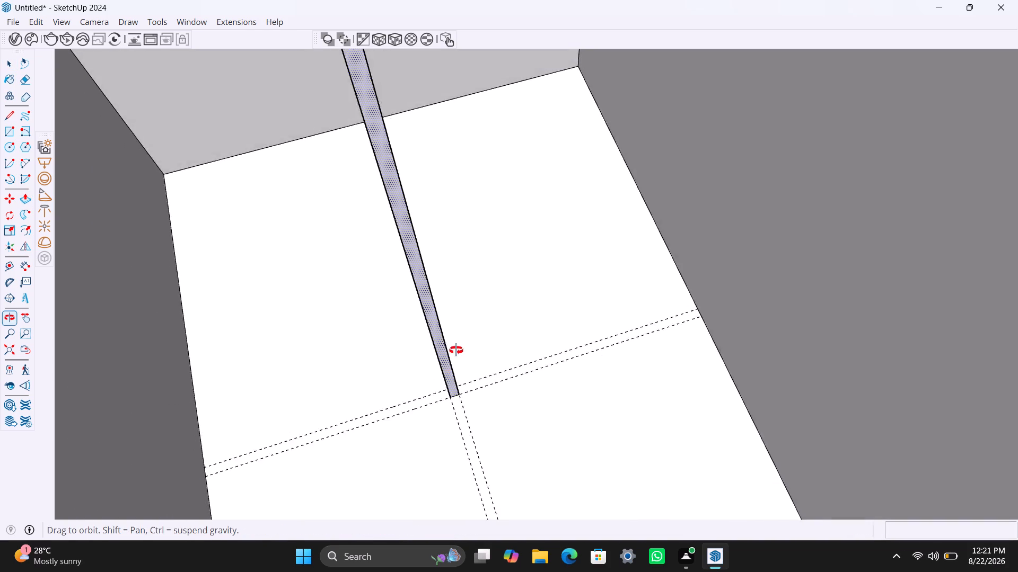
{"action": "middle_click_drag", "start_coordinate": [456, 350], "coordinate": [458, 350]}
{"action": "scroll", "coordinate": [458, 394], "scroll_direction": "up", "scroll_amount": 2}
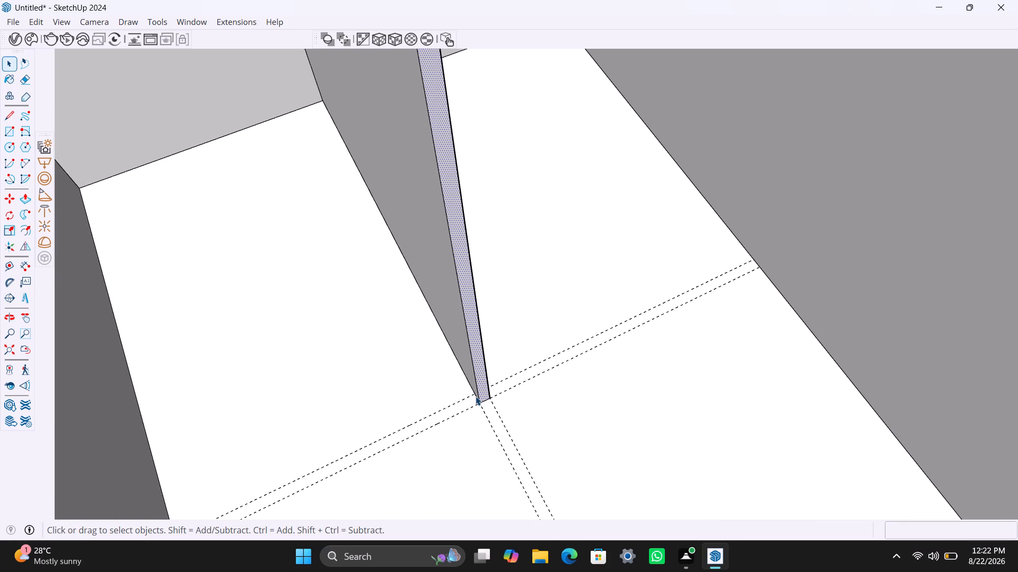
{"action": "middle_click_drag", "start_coordinate": [477, 395], "coordinate": [533, 396]}
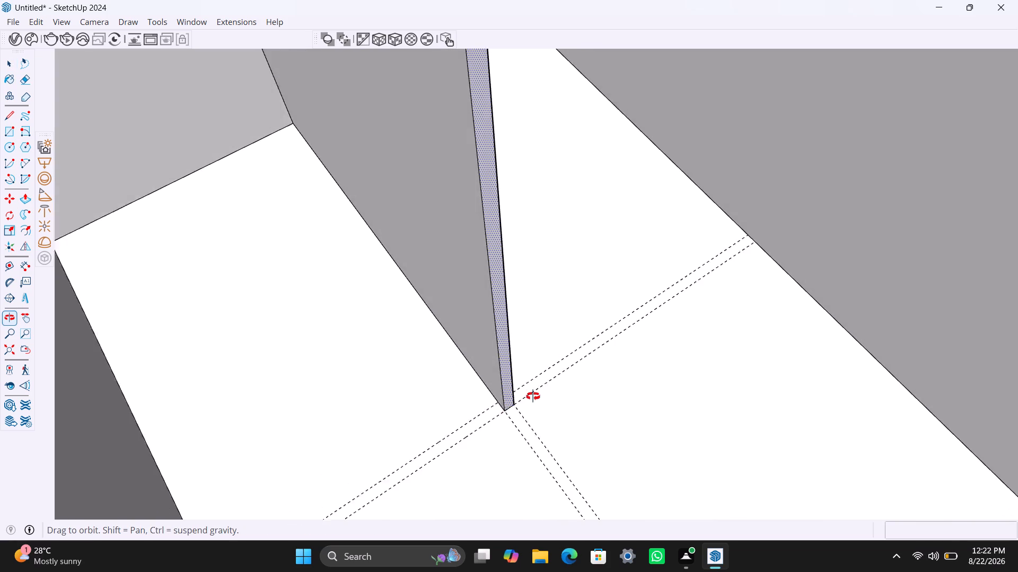
{"action": "middle_click_drag", "start_coordinate": [533, 396], "coordinate": [533, 396]}
{"action": "scroll", "coordinate": [517, 401], "scroll_direction": "up", "scroll_amount": 3}
{"action": "left_click", "coordinate": [511, 396]}
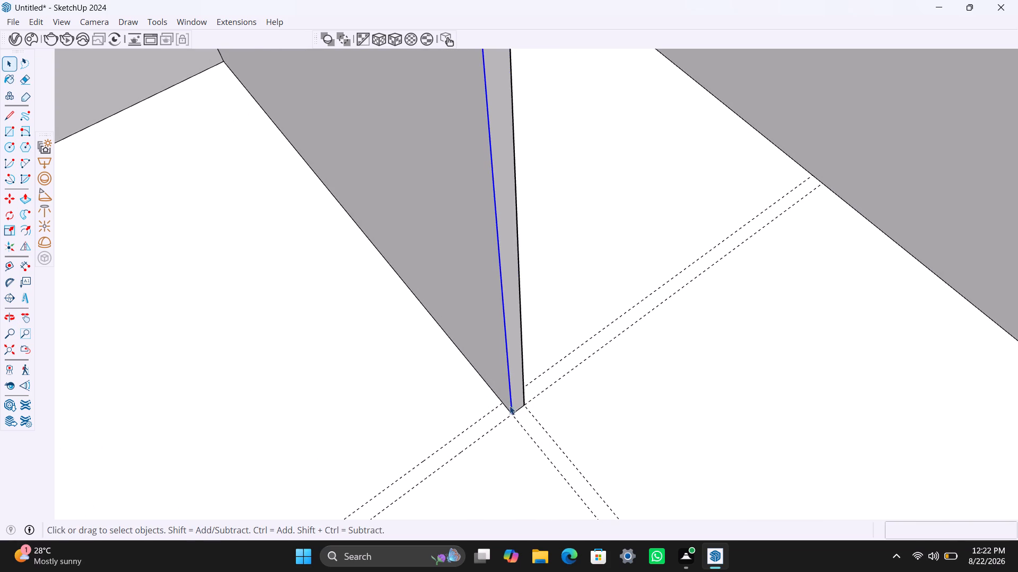
{"action": "key", "text": "m"}
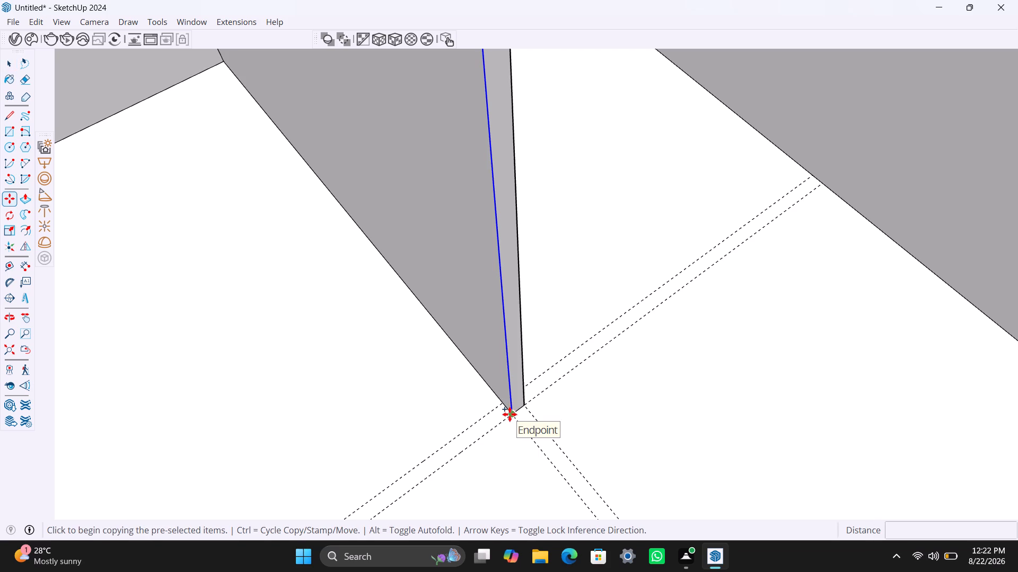
{"action": "left_click", "coordinate": [510, 415]}
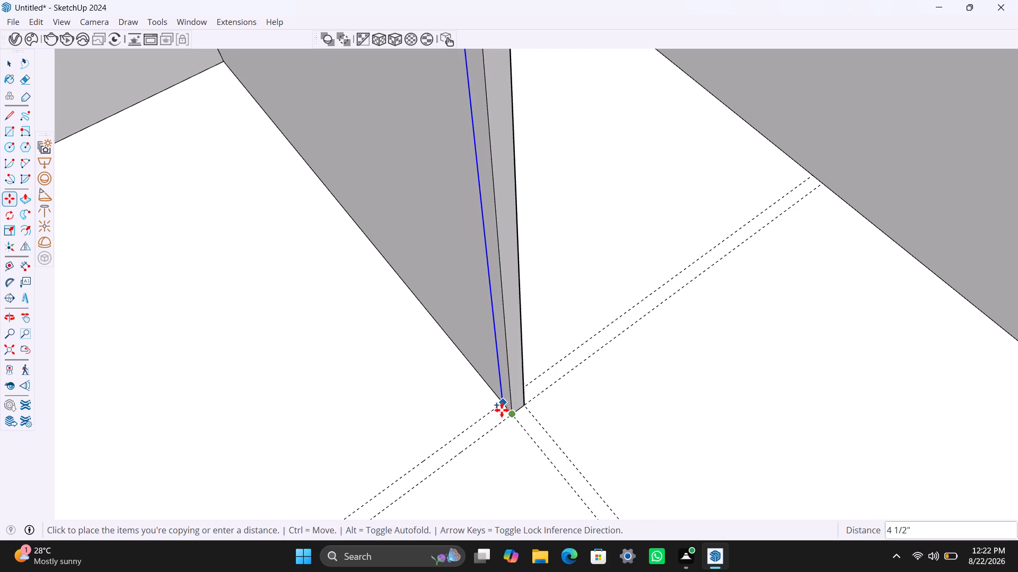
{"action": "key", "text": "4"}
{"action": "type", "text": ".5\""}
{"action": "key", "text": "Return"}
{"action": "key", "text": "space"}
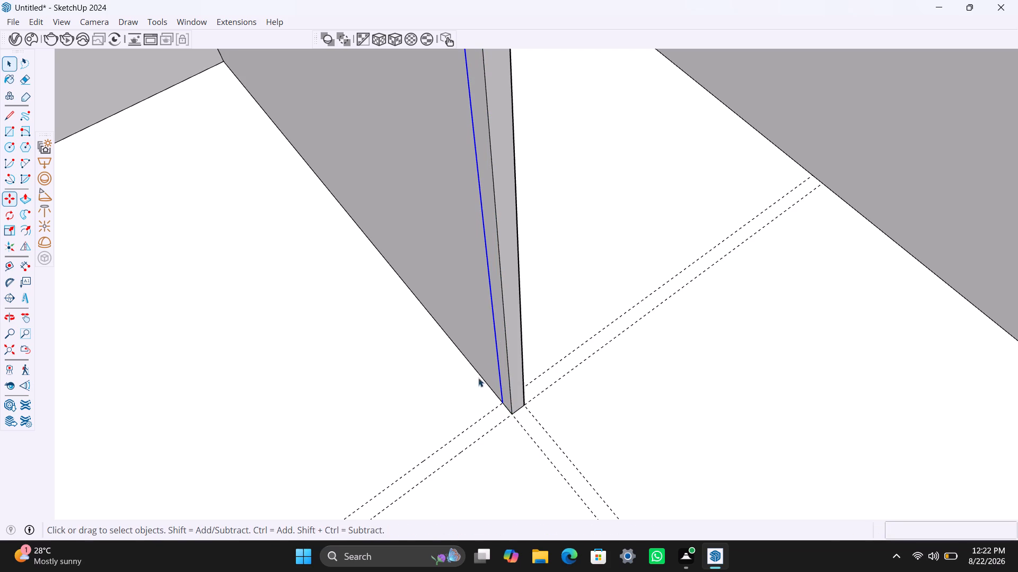
Push/Pull the narrow 4.5" face 10' across to the side wall beside the green axis as a cross partition.
{"action": "left_click", "coordinate": [503, 350]}
{"action": "key", "text": "p"}
{"action": "left_click", "coordinate": [503, 352]}
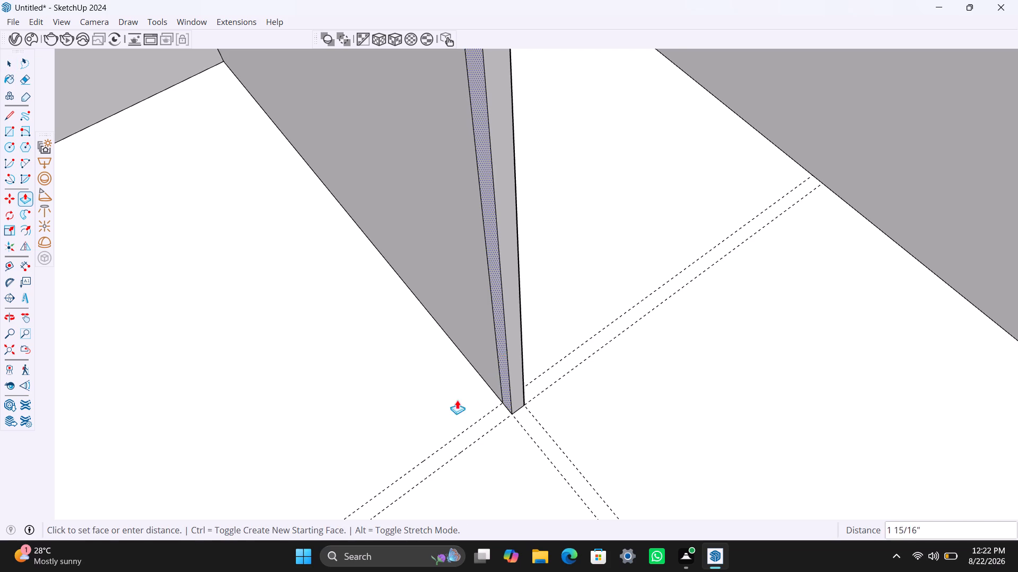
{"action": "scroll", "coordinate": [420, 436], "scroll_direction": "down", "scroll_amount": 12}
{"action": "scroll", "coordinate": [205, 492], "scroll_direction": "down", "scroll_amount": 5}
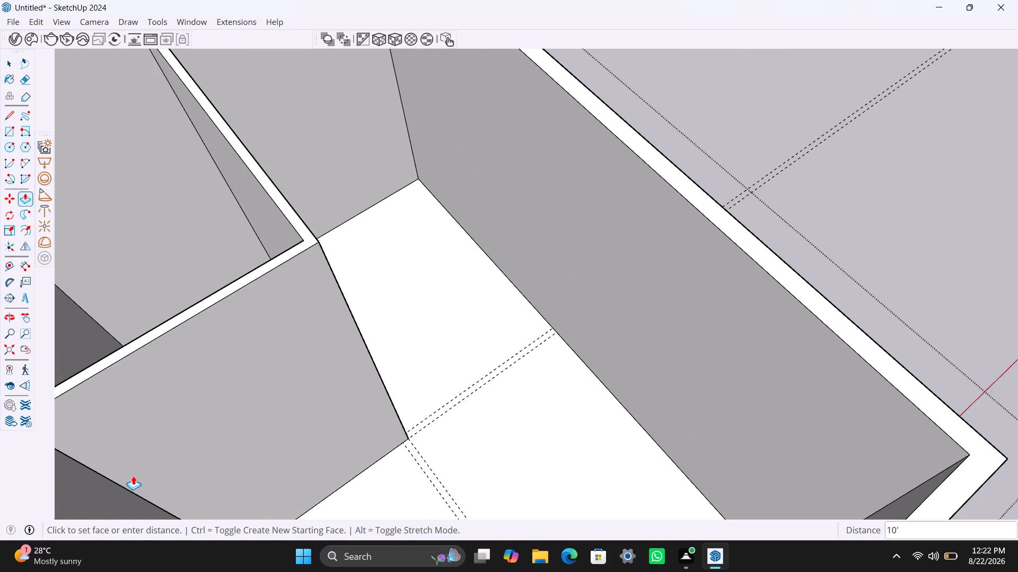
{"action": "scroll", "coordinate": [133, 476], "scroll_direction": "down", "scroll_amount": 3}
{"action": "middle_click_drag", "start_coordinate": [133, 476], "coordinate": [167, 458]}
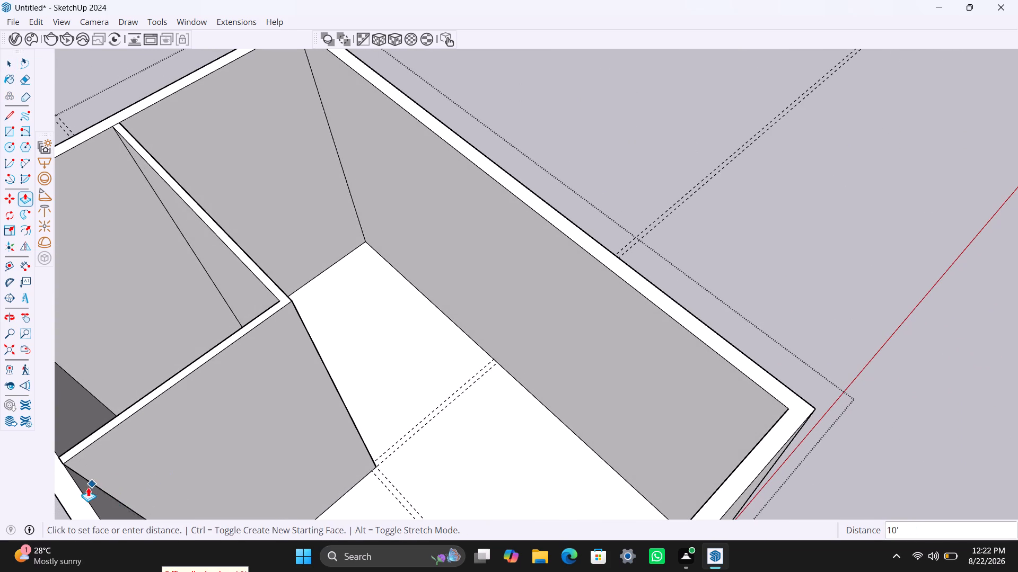
{"action": "left_click", "coordinate": [85, 489]}
{"action": "scroll", "coordinate": [263, 416], "scroll_direction": "down", "scroll_amount": 12}
{"action": "middle_click_drag", "start_coordinate": [357, 415], "coordinate": [213, 428]}
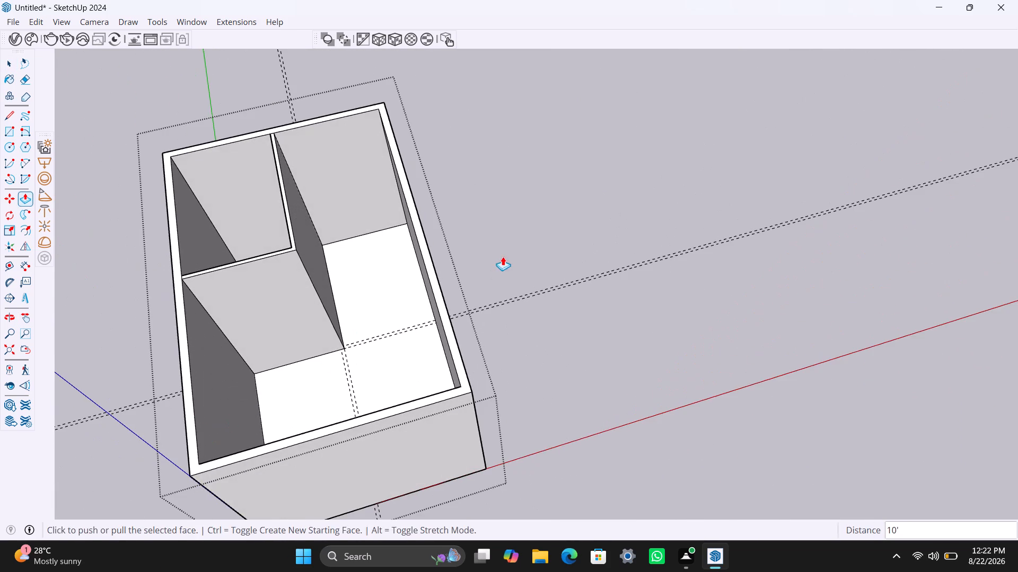
{"action": "key", "text": "space"}
{"action": "left_click", "coordinate": [517, 240]}
Examine the partition layout inside the outer walls from above and from several angles.
{"action": "scroll", "coordinate": [368, 295], "scroll_direction": "down", "scroll_amount": 5}
{"action": "middle_click_drag", "start_coordinate": [354, 321], "coordinate": [360, 392]}
{"action": "scroll", "coordinate": [296, 299], "scroll_direction": "up", "scroll_amount": 2}
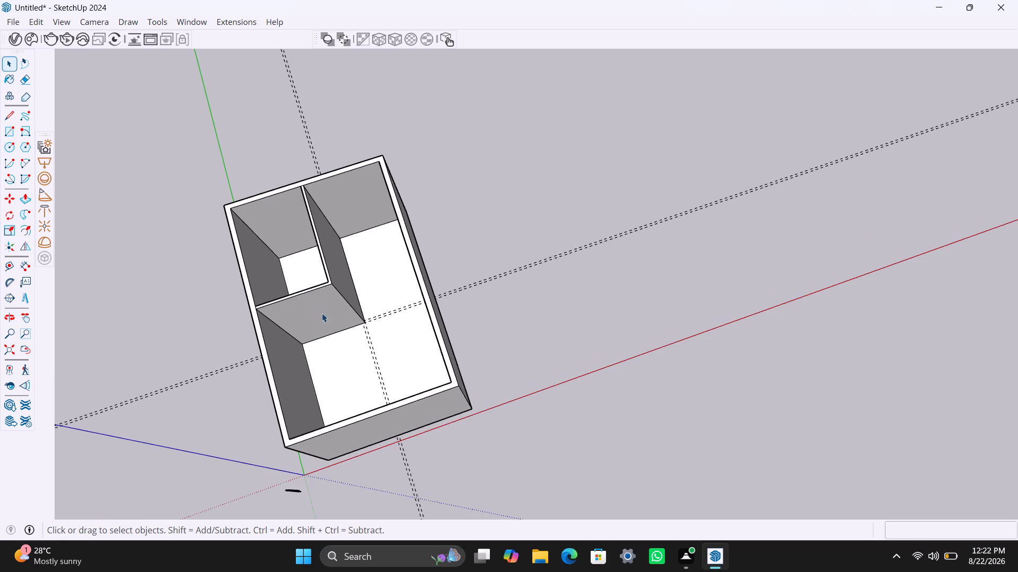
{"action": "middle_click_drag", "start_coordinate": [328, 319], "coordinate": [310, 333]}
{"action": "scroll", "coordinate": [591, 275], "scroll_direction": "up", "scroll_amount": 2}
{"action": "middle_click_drag", "start_coordinate": [585, 287], "coordinate": [488, 333]}
{"action": "scroll", "coordinate": [203, 243], "scroll_direction": "down", "scroll_amount": 4}
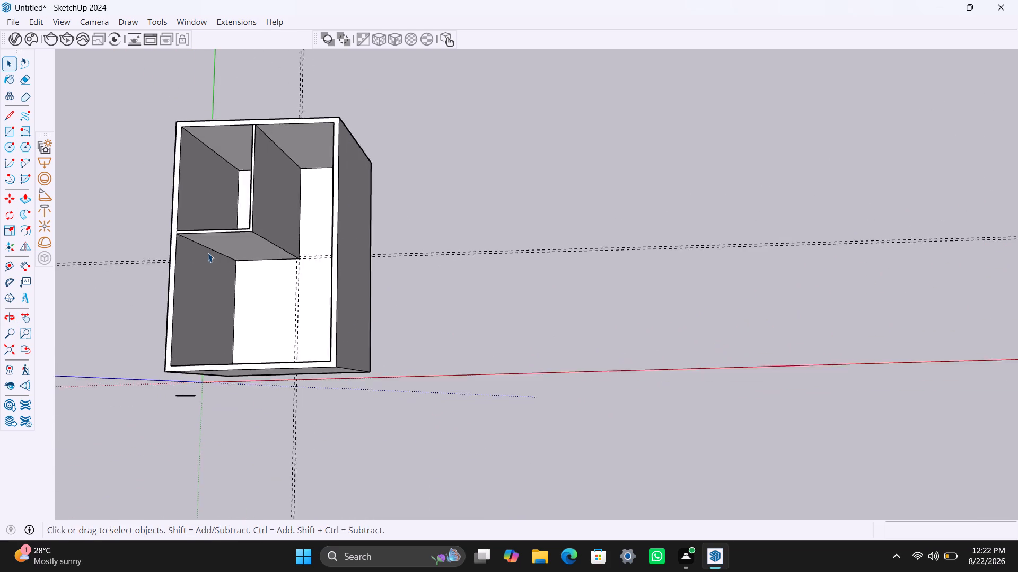
{"action": "middle_click_drag", "start_coordinate": [215, 259], "coordinate": [336, 276], "text": "shift"}
{"action": "scroll", "coordinate": [362, 283], "scroll_direction": "up", "scroll_amount": 3}
{"action": "middle_click_drag", "start_coordinate": [378, 306], "coordinate": [428, 315]}
{"action": "scroll", "coordinate": [391, 265], "scroll_direction": "up", "scroll_amount": 3}
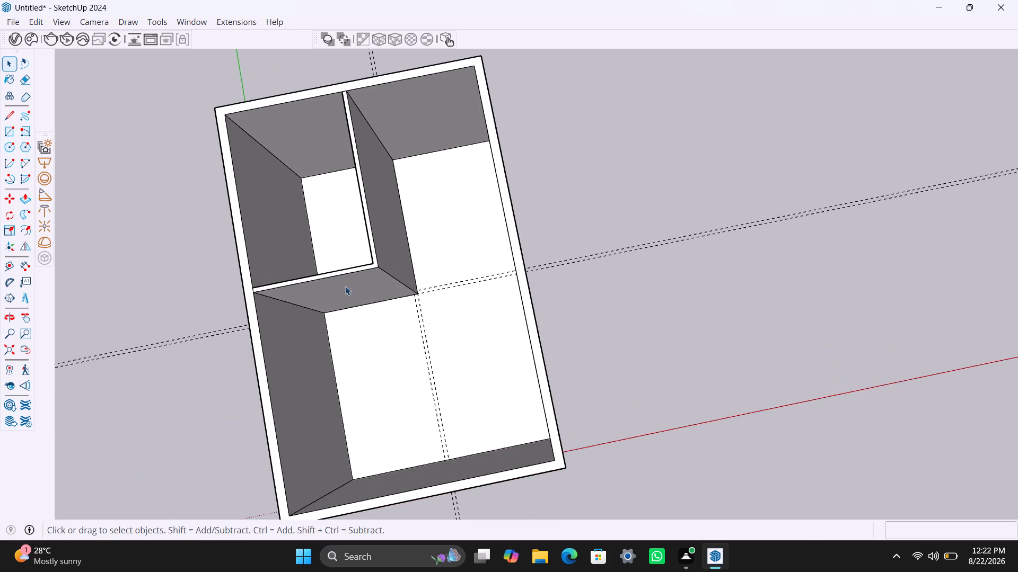
{"action": "scroll", "coordinate": [369, 284], "scroll_direction": "up", "scroll_amount": 4}
{"action": "middle_click_drag", "start_coordinate": [421, 294], "coordinate": [273, 291]}
{"action": "scroll", "coordinate": [362, 281], "scroll_direction": "down", "scroll_amount": 5}
{"action": "middle_click_drag", "start_coordinate": [389, 291], "coordinate": [289, 289]}
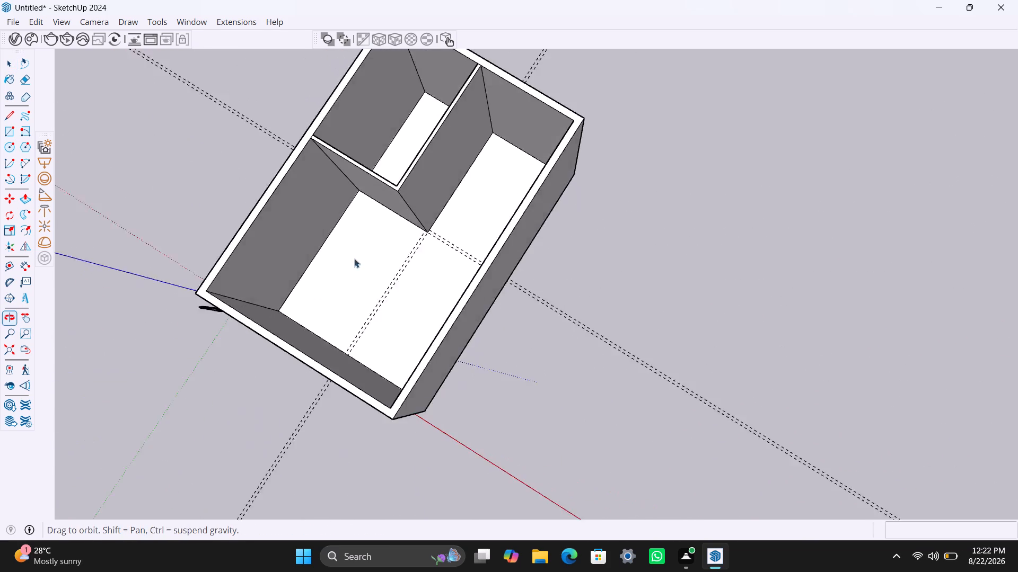
Copy the vertical edge at the partition junction 4.5" back along the lengthwise partition's face opposite the existing cross partition.
{"action": "scroll", "coordinate": [440, 209], "scroll_direction": "up", "scroll_amount": 5}
{"action": "middle_click_drag", "start_coordinate": [435, 246], "coordinate": [399, 255]}
{"action": "scroll", "coordinate": [423, 211], "scroll_direction": "up", "scroll_amount": 4}
{"action": "left_click", "coordinate": [413, 202]}
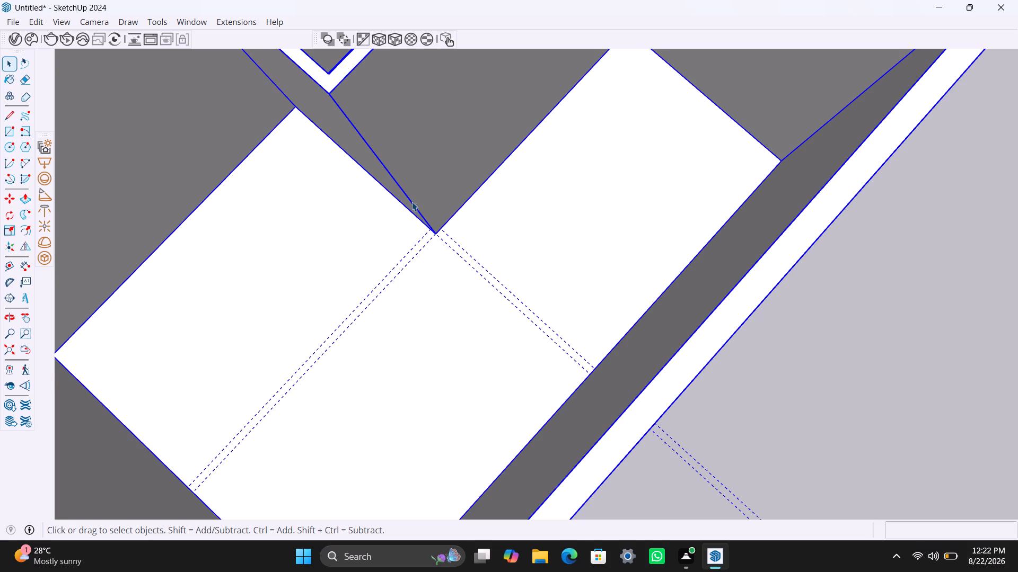
{"action": "double_click", "coordinate": [412, 202]}
{"action": "left_click", "coordinate": [408, 200]}
{"action": "key", "text": "m"}
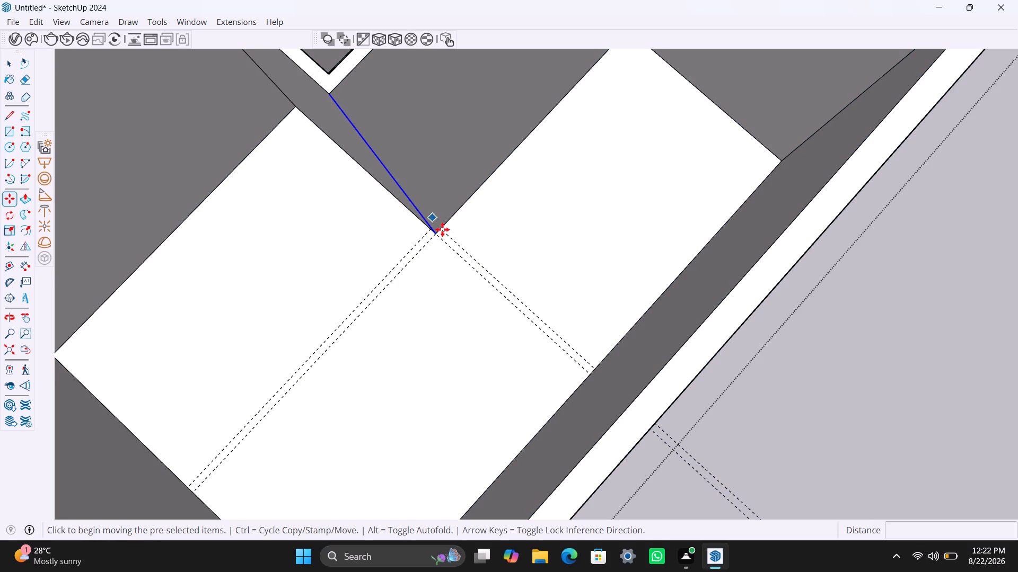
{"action": "left_click", "coordinate": [331, 93]}
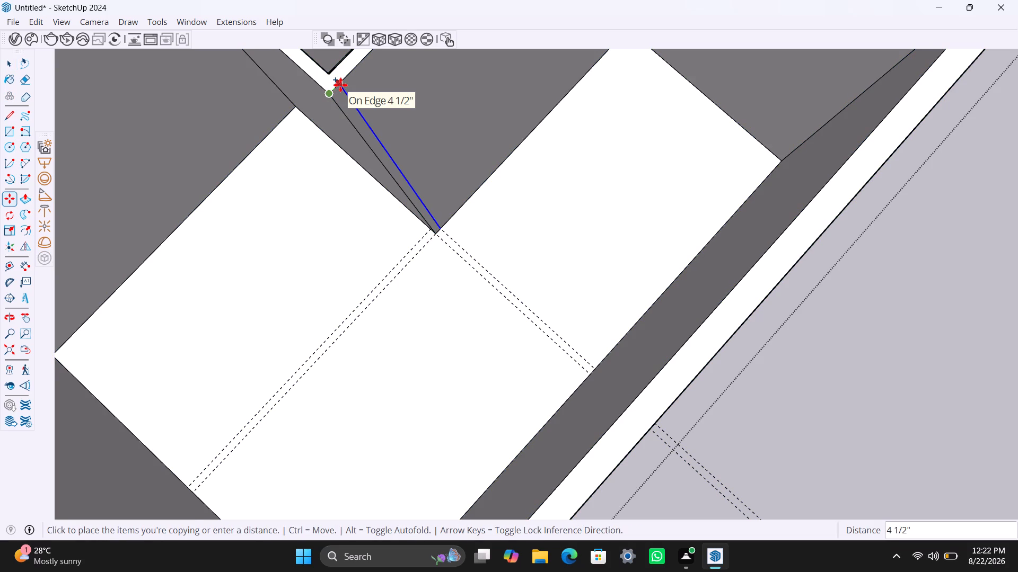
{"action": "type", "text": "4.5\""}
{"action": "key", "text": "Return"}
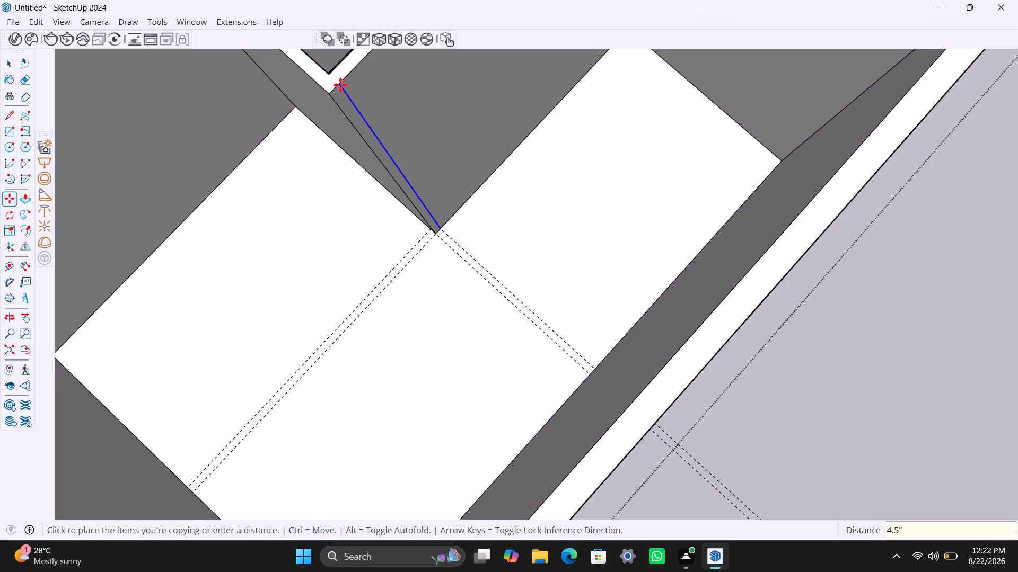
{"action": "key", "text": "space"}
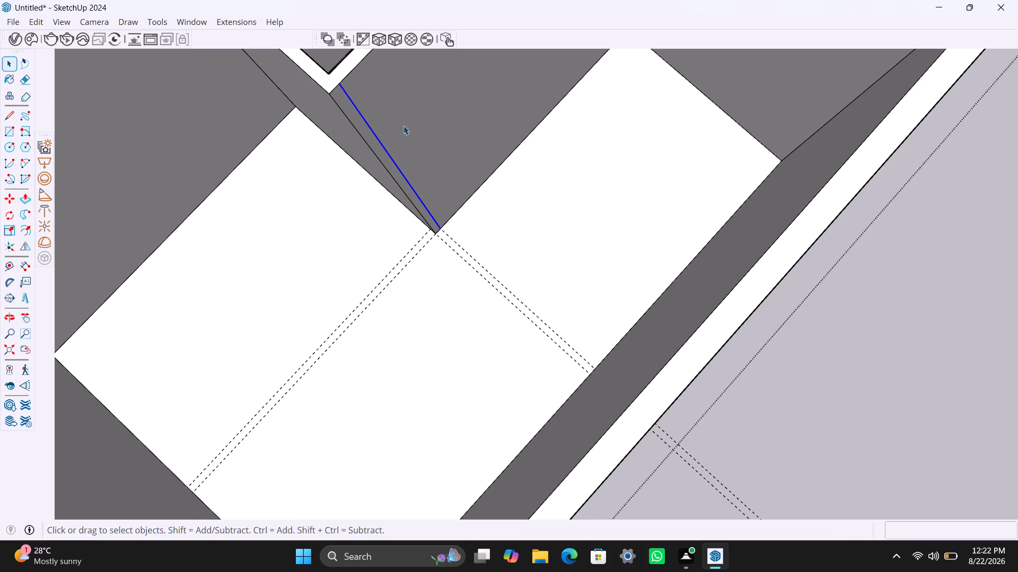
Push/Pull the narrow 4.5" face 11' across to the opposite side wall, completing the cross partition.
{"action": "left_click", "coordinate": [370, 138]}
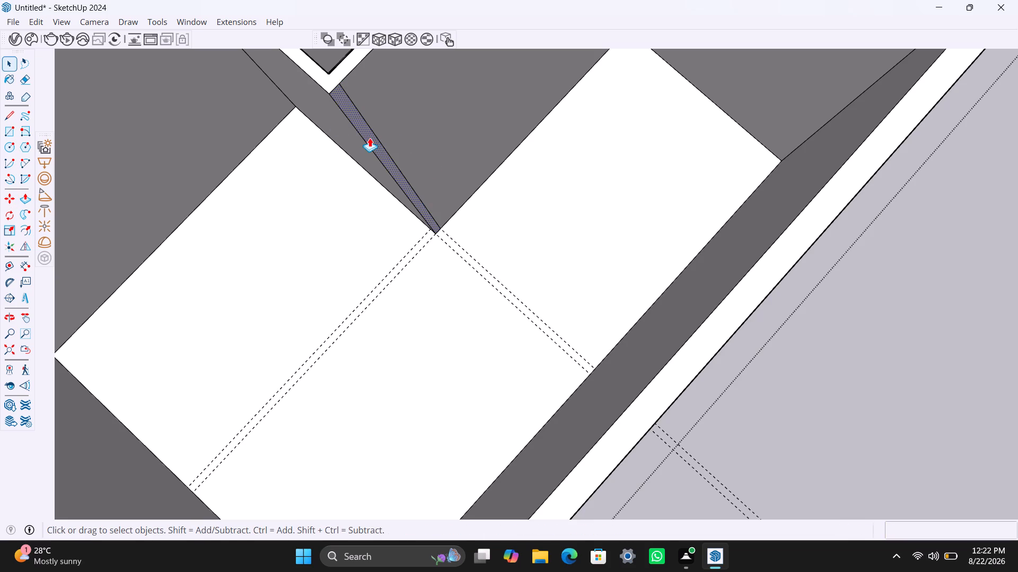
{"action": "key", "text": "p"}
{"action": "left_click", "coordinate": [370, 138]}
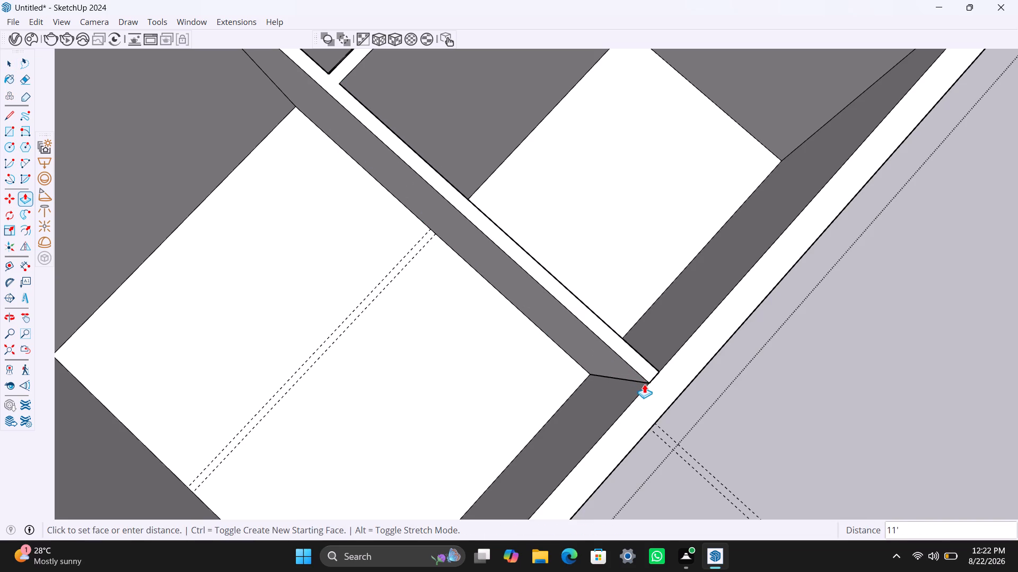
{"action": "left_click", "coordinate": [645, 395]}
{"action": "key", "text": "space"}
Place a crosswise guide on the undivided room's floor 4' from the cross partition, and a second guide 4.5" beyond it.
{"action": "scroll", "coordinate": [326, 290], "scroll_direction": "down", "scroll_amount": 6}
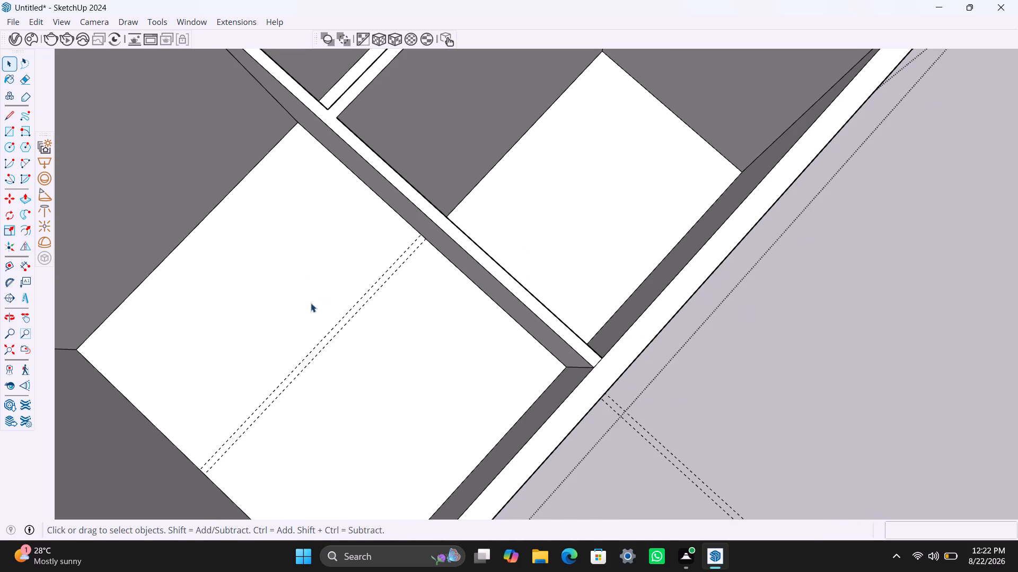
{"action": "scroll", "coordinate": [308, 298], "scroll_direction": "down", "scroll_amount": 5}
{"action": "middle_click_drag", "start_coordinate": [307, 311], "coordinate": [479, 288]}
{"action": "scroll", "coordinate": [419, 383], "scroll_direction": "down", "scroll_amount": 5}
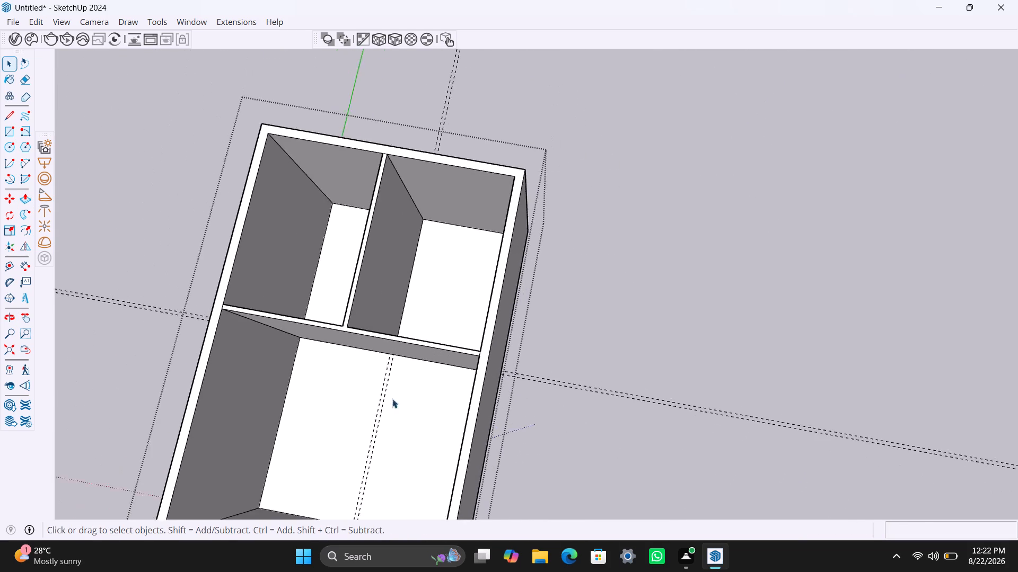
{"action": "middle_click_drag", "start_coordinate": [341, 400], "coordinate": [478, 302], "text": "shift"}
{"action": "scroll", "coordinate": [452, 279], "scroll_direction": "up", "scroll_amount": 3}
{"action": "middle_click_drag", "start_coordinate": [458, 301], "coordinate": [513, 273]}
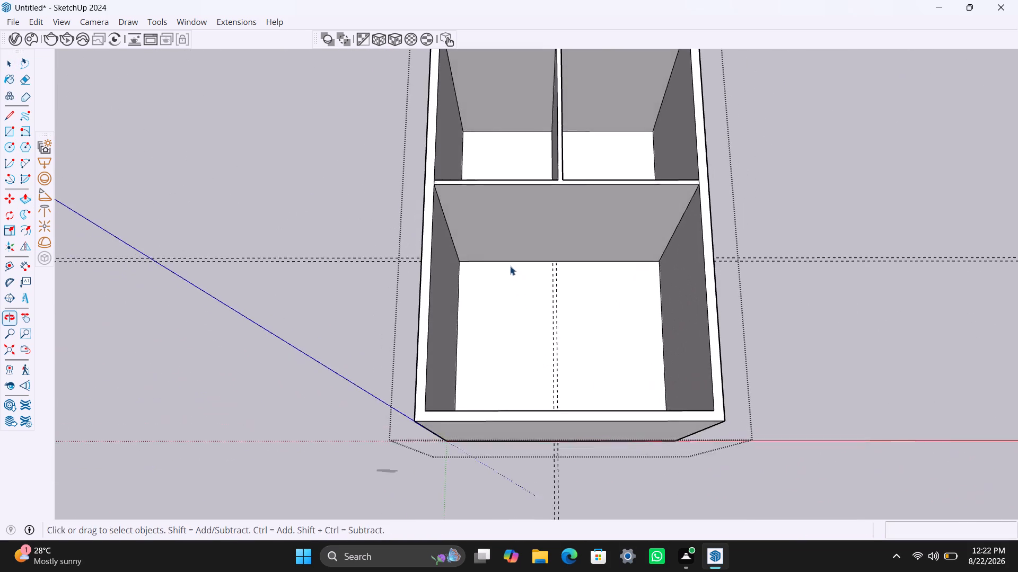
{"action": "scroll", "coordinate": [509, 263], "scroll_direction": "down", "scroll_amount": 5}
{"action": "middle_click_drag", "start_coordinate": [496, 261], "coordinate": [432, 325], "text": "shift"}
{"action": "scroll", "coordinate": [436, 373], "scroll_direction": "up", "scroll_amount": 2}
{"action": "middle_click_drag", "start_coordinate": [435, 369], "coordinate": [459, 395]}
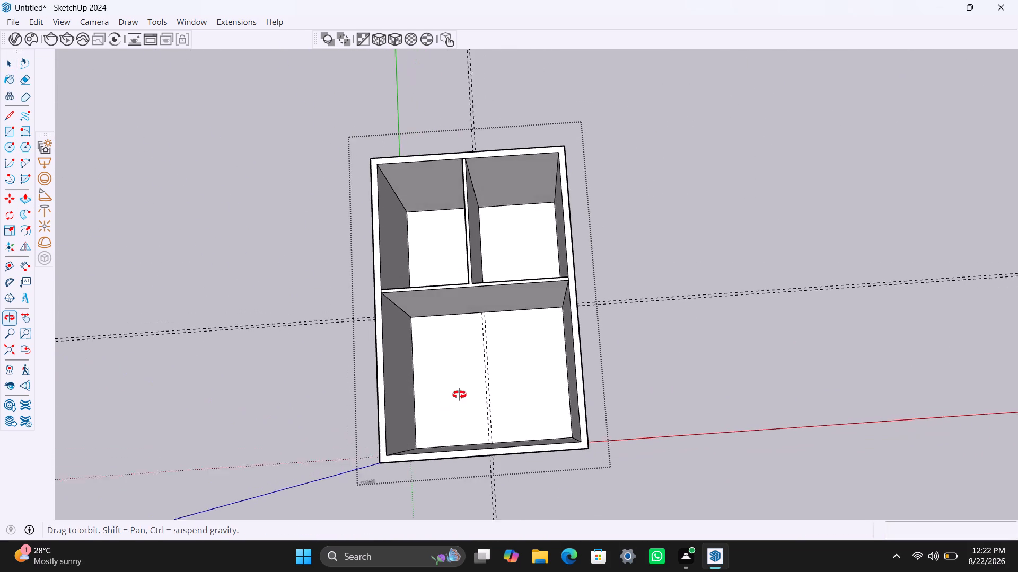
{"action": "middle_click_drag", "start_coordinate": [459, 395], "coordinate": [459, 392]}
{"action": "scroll", "coordinate": [408, 295], "scroll_direction": "up", "scroll_amount": 2}
{"action": "key", "text": "t"}
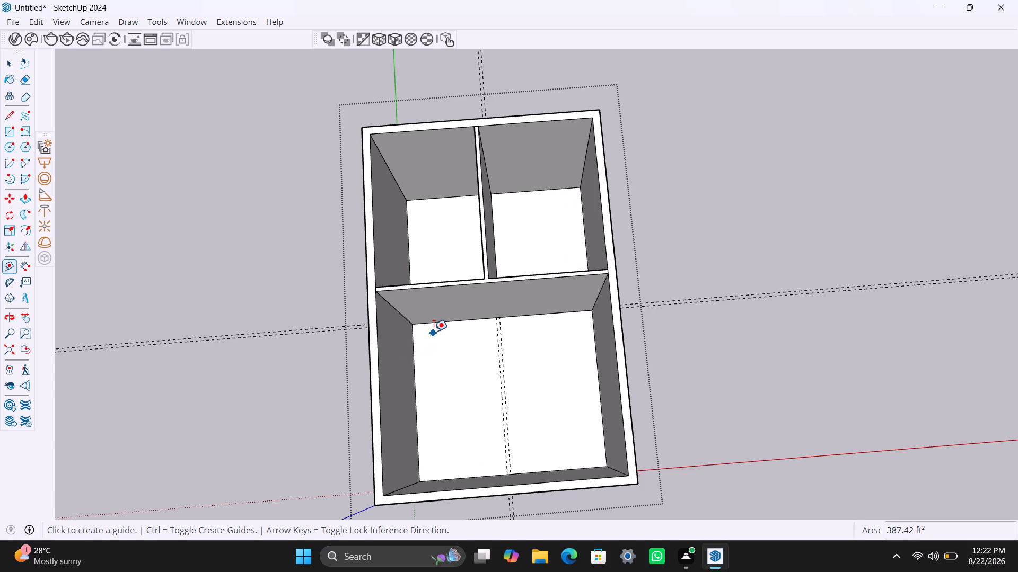
{"action": "left_click", "coordinate": [435, 324]}
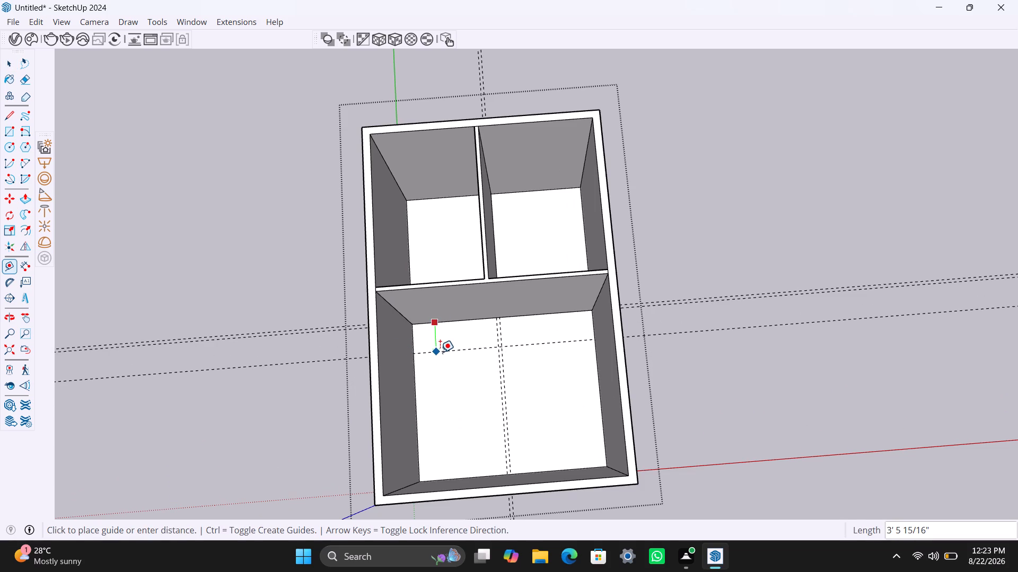
{"action": "type", "text": "4'"}
{"action": "key", "text": "Return"}
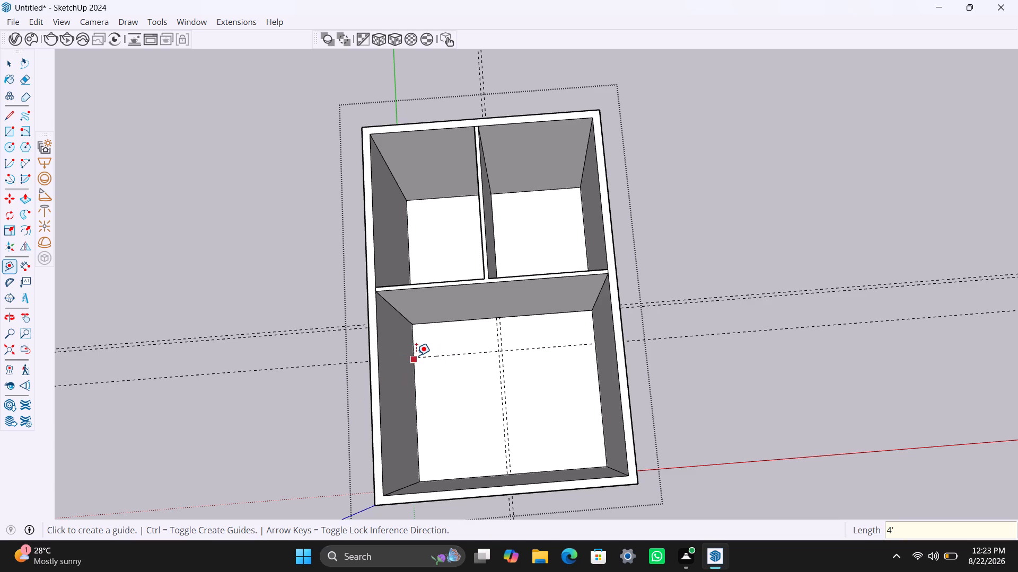
{"action": "left_click", "coordinate": [428, 359]}
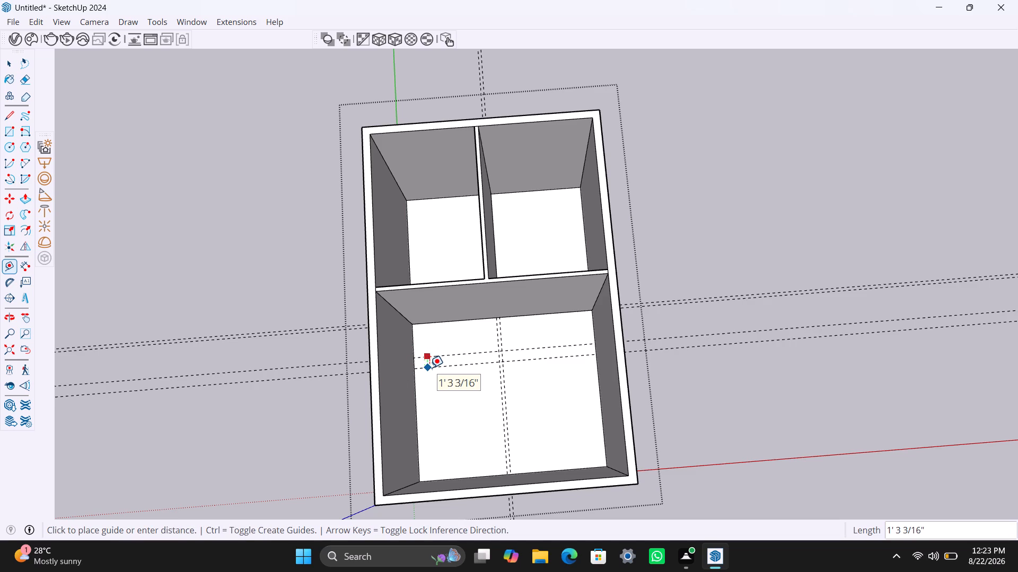
{"action": "type", "text": "4.5\""}
{"action": "key", "text": "Return"}
{"action": "key", "text": "space"}
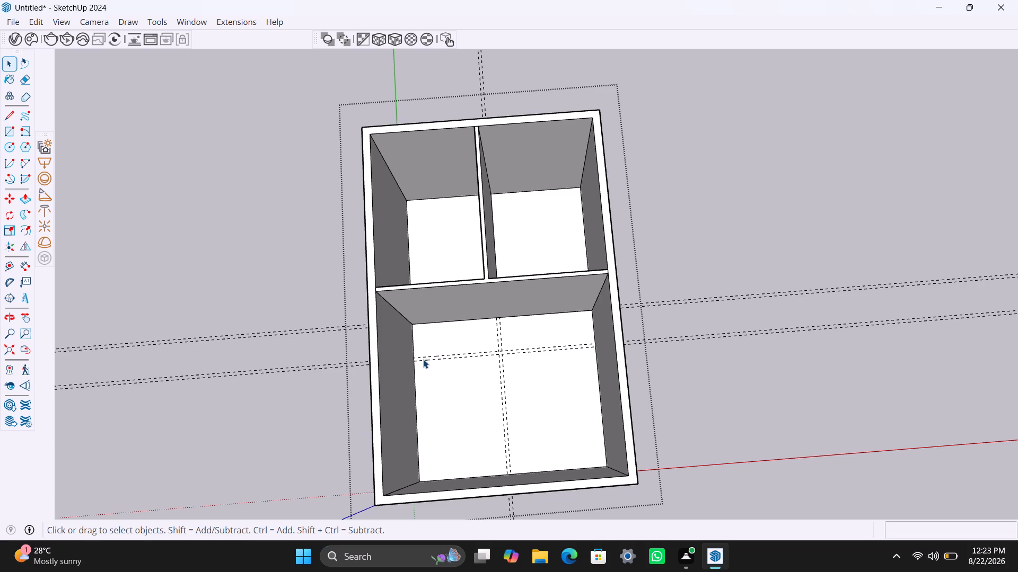
Draw a 4.5" by 10' 4.5" rectangle between the new guides, from the green-axis side wall to the far lengthwise guide.
{"action": "scroll", "coordinate": [476, 357], "scroll_direction": "up", "scroll_amount": 8}
{"action": "key", "text": "r"}
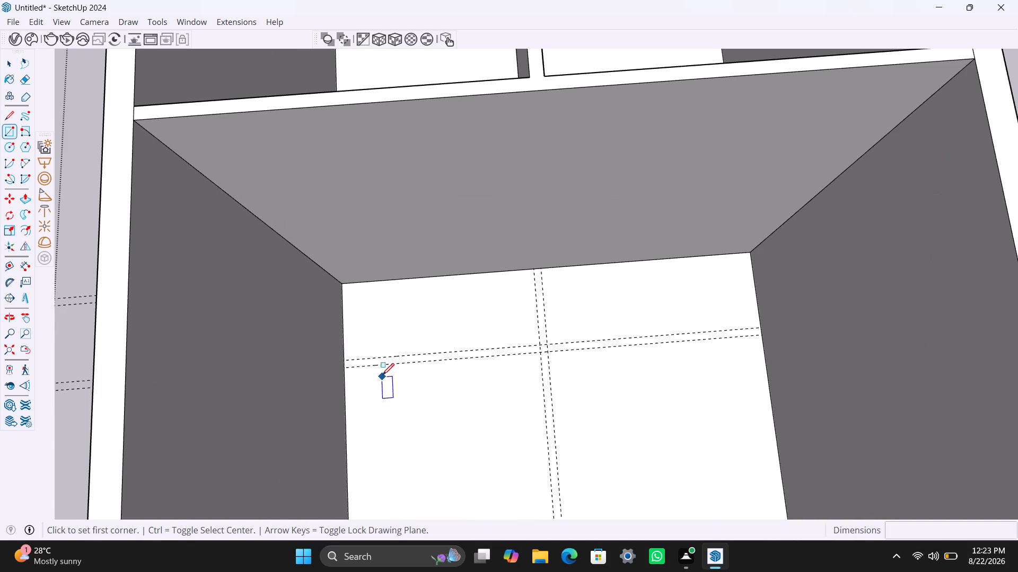
{"action": "left_click_drag", "start_coordinate": [345, 358], "coordinate": [346, 364]}
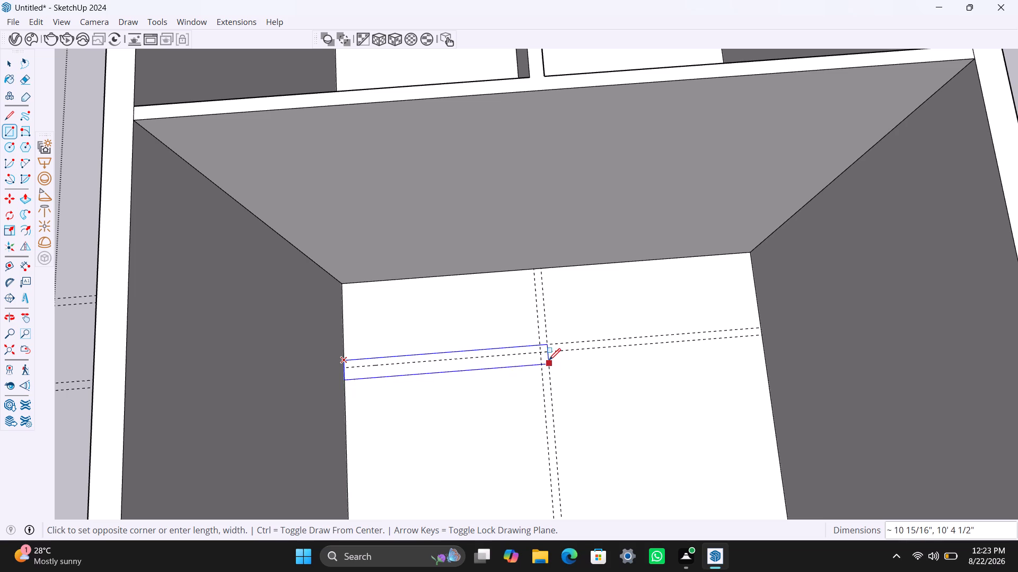
{"action": "left_click", "coordinate": [547, 353]}
{"action": "key", "text": "space"}
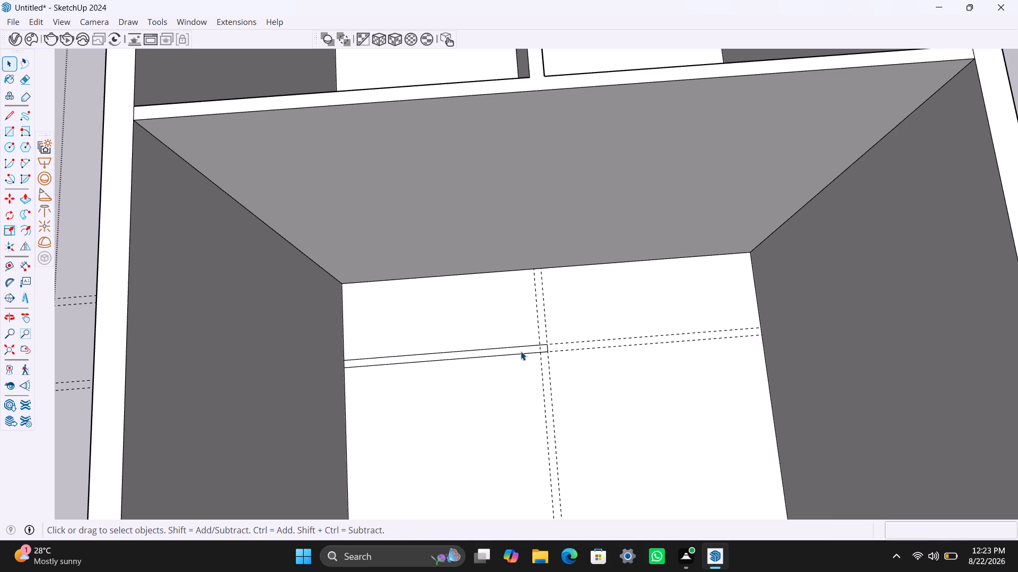
Push/Pull the thin floor rectangle up to the top of the existing walls as a second cross partition.
{"action": "left_click", "coordinate": [521, 351]}
{"action": "key", "text": "p"}
{"action": "left_click", "coordinate": [520, 350]}
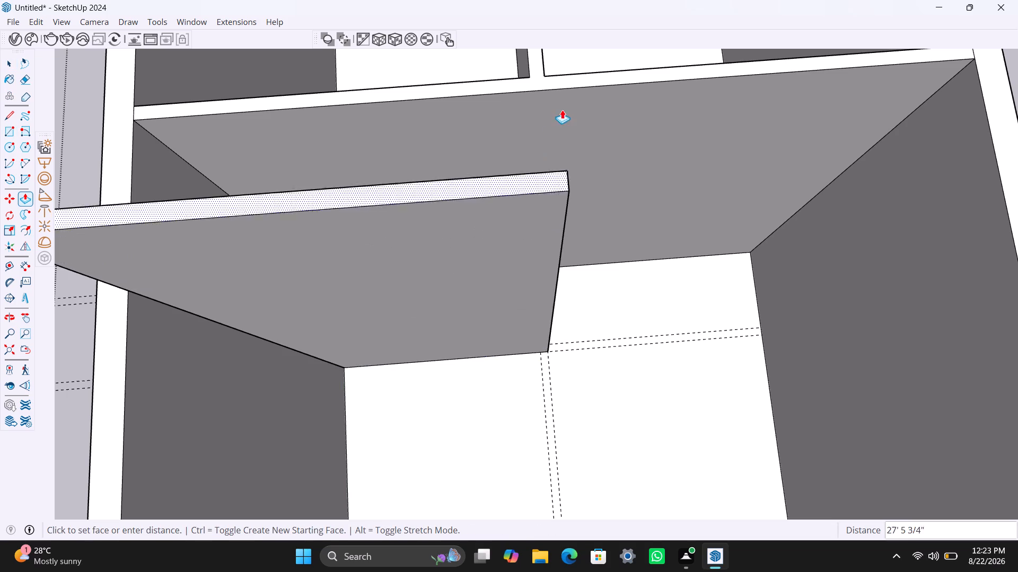
{"action": "left_click", "coordinate": [630, 83]}
{"action": "key", "text": "space"}
Copy the new partition's free-end vertical edge 4.5" back along its face towards the full-width cross partition.
{"action": "scroll", "coordinate": [544, 359], "scroll_direction": "down", "scroll_amount": 6}
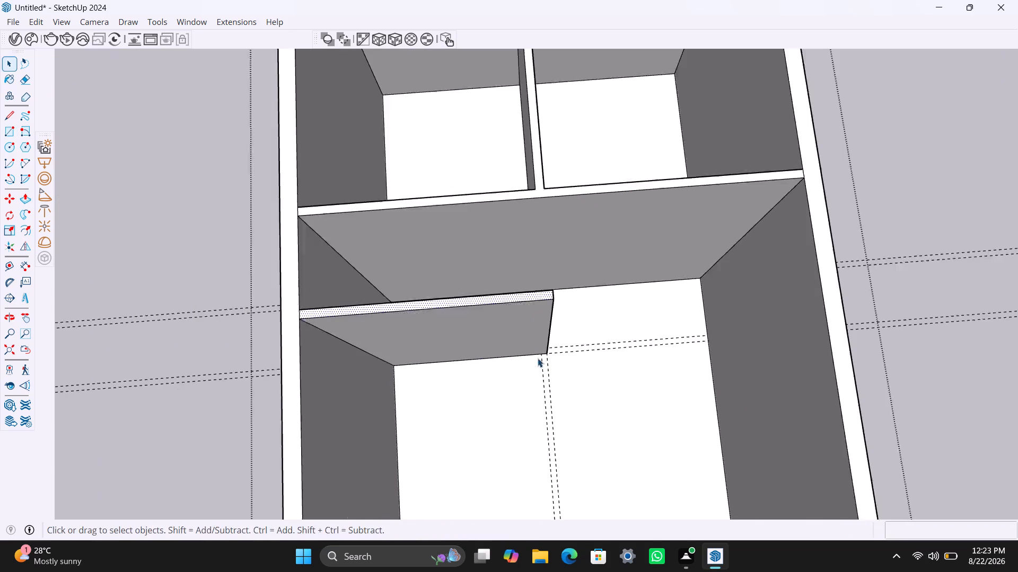
{"action": "middle_click_drag", "start_coordinate": [542, 353], "coordinate": [100, 319]}
{"action": "scroll", "coordinate": [334, 301], "scroll_direction": "down", "scroll_amount": 4}
{"action": "middle_click_drag", "start_coordinate": [372, 299], "coordinate": [343, 308]}
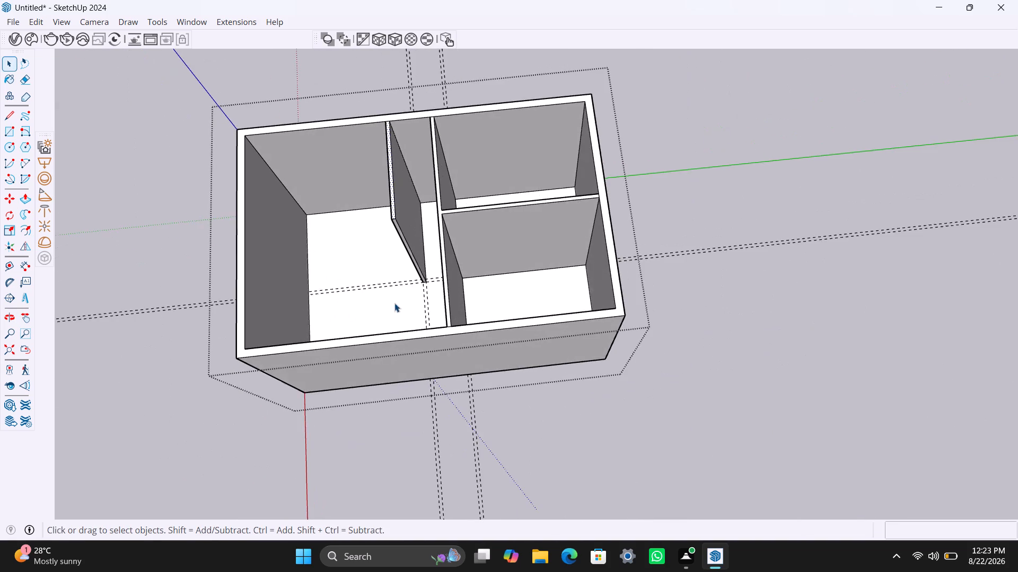
{"action": "scroll", "coordinate": [408, 300], "scroll_direction": "up", "scroll_amount": 4}
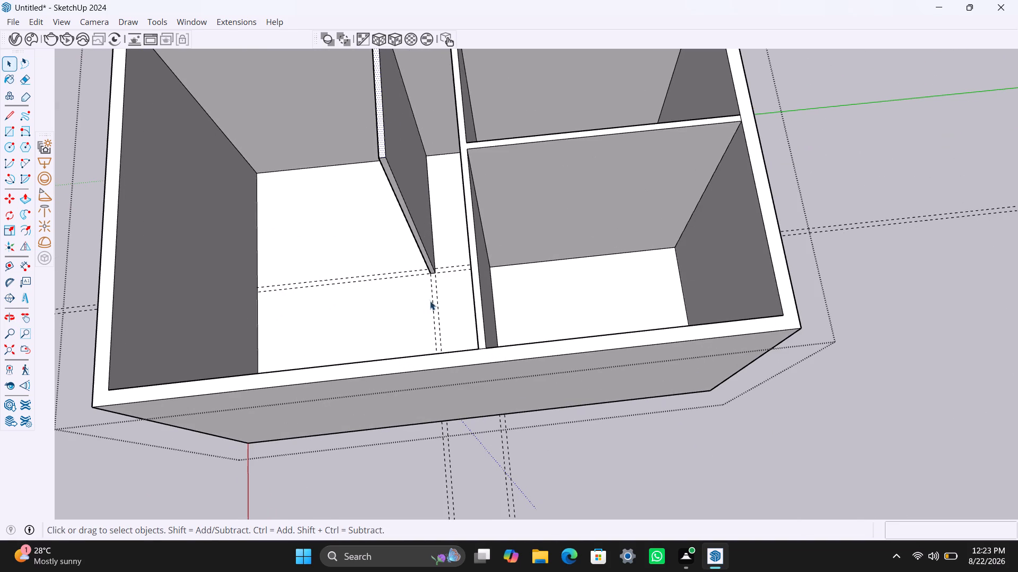
{"action": "scroll", "coordinate": [442, 284], "scroll_direction": "up", "scroll_amount": 6}
{"action": "middle_click_drag", "start_coordinate": [424, 276], "coordinate": [359, 317]}
{"action": "scroll", "coordinate": [431, 251], "scroll_direction": "up", "scroll_amount": 5}
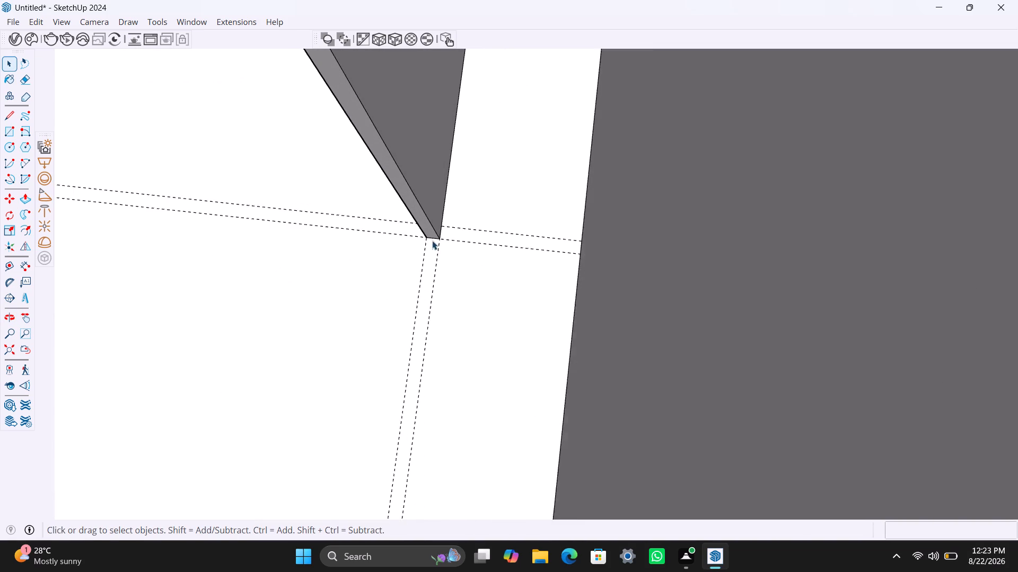
{"action": "scroll", "coordinate": [432, 240], "scroll_direction": "up", "scroll_amount": 3}
{"action": "left_click", "coordinate": [434, 228]}
{"action": "key", "text": "m"}
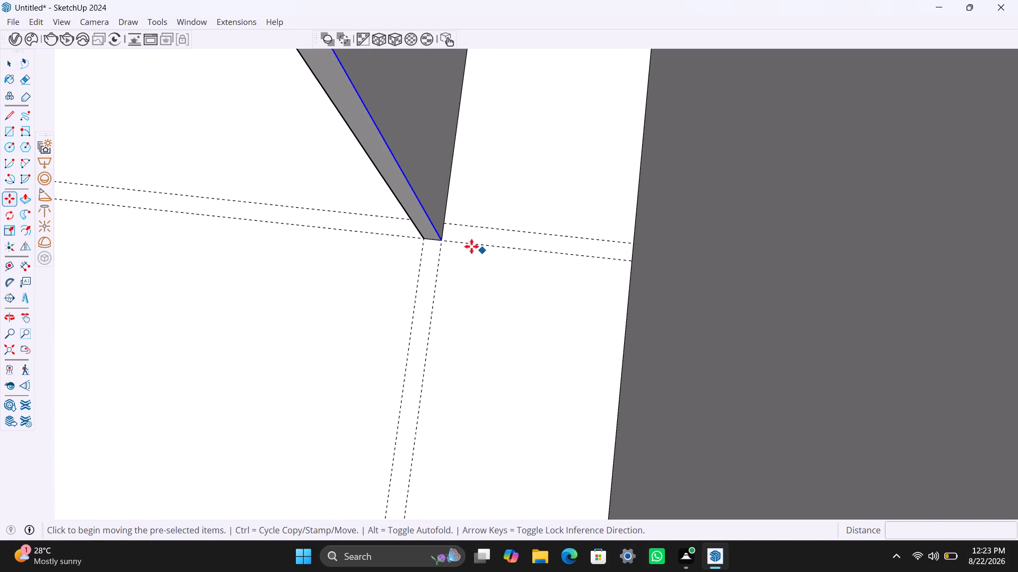
{"action": "left_click", "coordinate": [444, 242]}
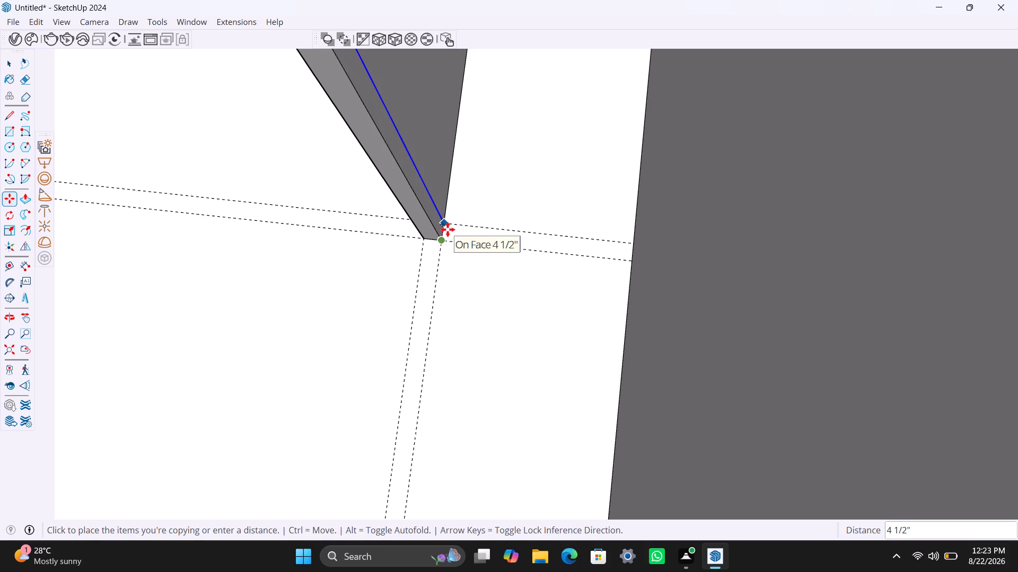
{"action": "left_click", "coordinate": [447, 229]}
{"action": "key", "text": "space"}
Push/Pull the narrow 4.5" face 4' to the full-width cross partition, enclosing the small room.
{"action": "left_click", "coordinate": [436, 219]}
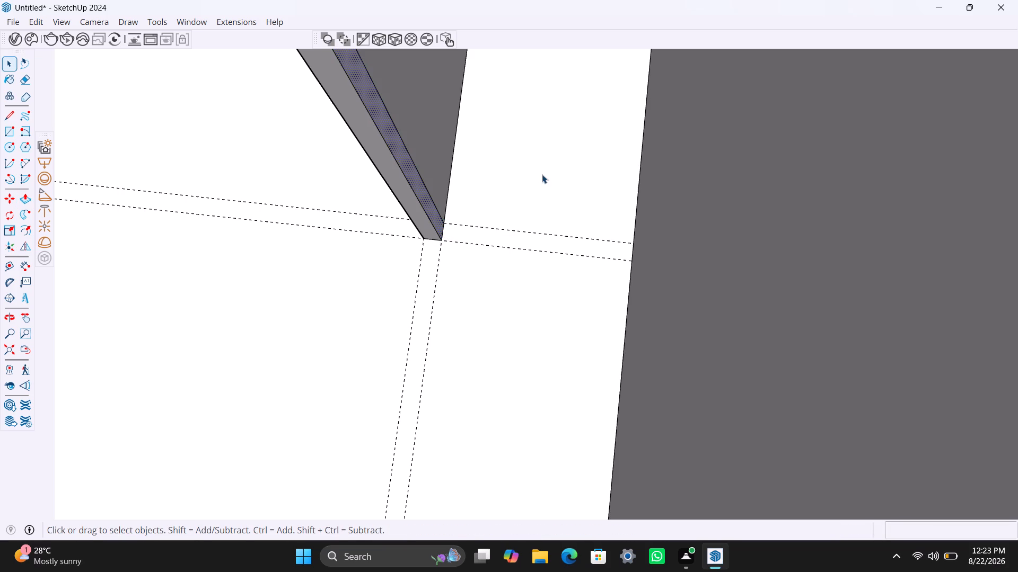
{"action": "key", "text": "p"}
{"action": "left_click", "coordinate": [429, 213]}
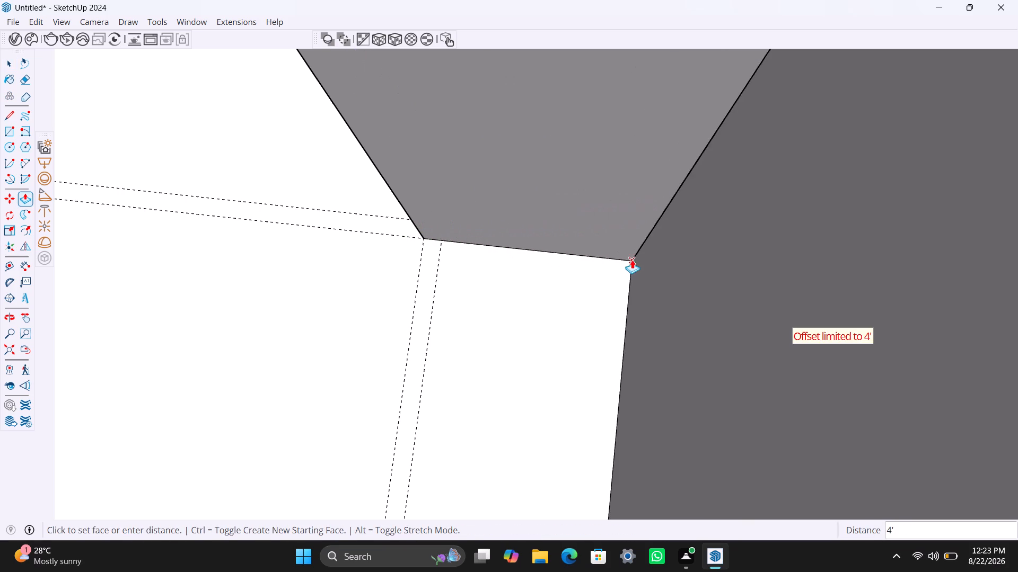
{"action": "left_click", "coordinate": [670, 257]}
{"action": "key", "text": "space"}
Examine the ground floor's room layout and the new small room from above and from several angles.
{"action": "scroll", "coordinate": [484, 276], "scroll_direction": "down", "scroll_amount": 13}
{"action": "scroll", "coordinate": [405, 302], "scroll_direction": "down", "scroll_amount": 6}
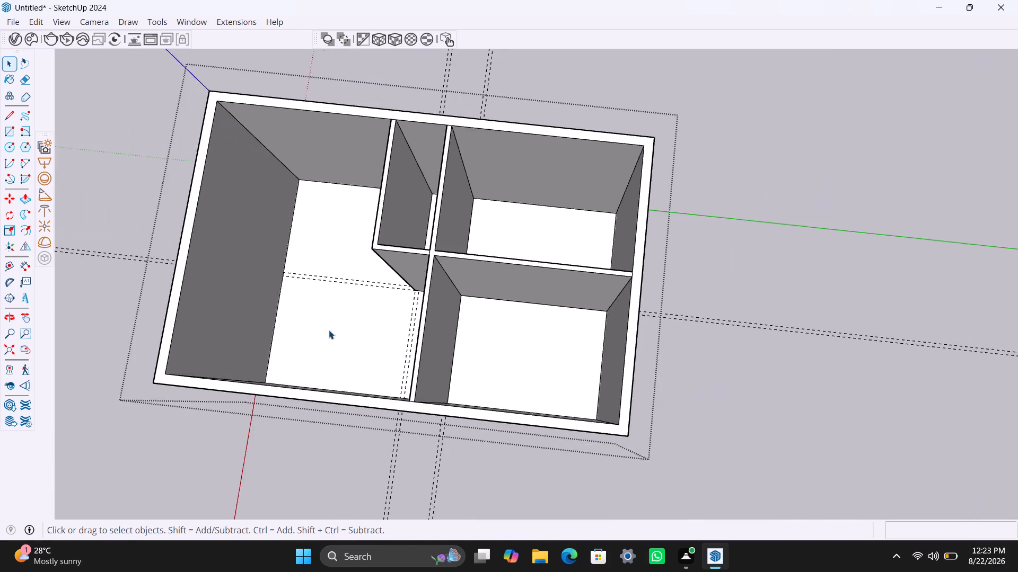
{"action": "middle_click_drag", "start_coordinate": [329, 330], "coordinate": [466, 334]}
{"action": "scroll", "coordinate": [403, 353], "scroll_direction": "down", "scroll_amount": 7}
{"action": "middle_click_drag", "start_coordinate": [341, 391], "coordinate": [489, 378]}
{"action": "scroll", "coordinate": [422, 414], "scroll_direction": "down", "scroll_amount": 6}
{"action": "middle_click_drag", "start_coordinate": [396, 439], "coordinate": [422, 434]}
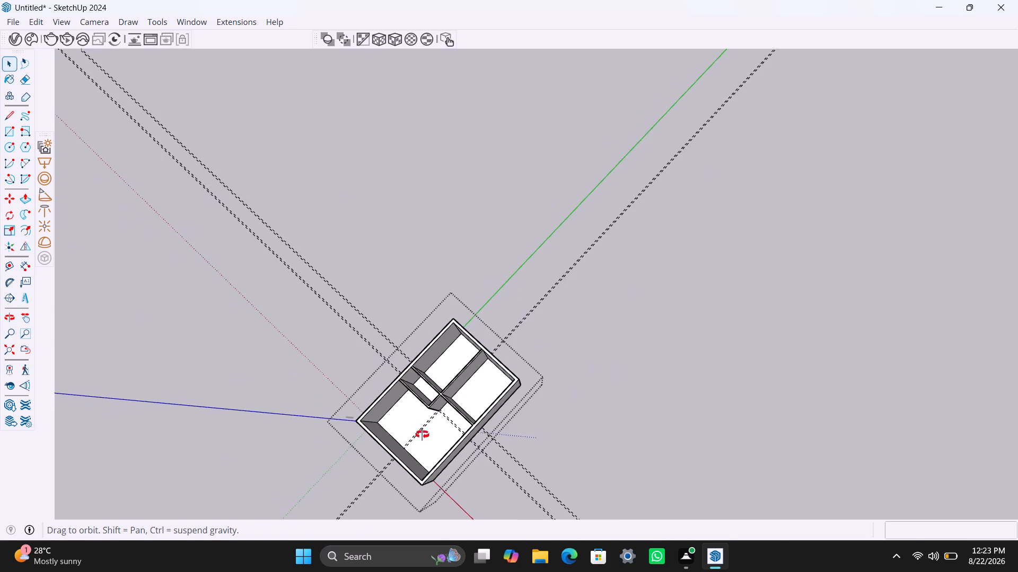
{"action": "middle_click_drag", "start_coordinate": [422, 434], "coordinate": [463, 412]}
{"action": "scroll", "coordinate": [445, 414], "scroll_direction": "up", "scroll_amount": 3}
{"action": "middle_click_drag", "start_coordinate": [393, 438], "coordinate": [520, 201], "text": "shift"}
{"action": "scroll", "coordinate": [510, 202], "scroll_direction": "down", "scroll_amount": 4}
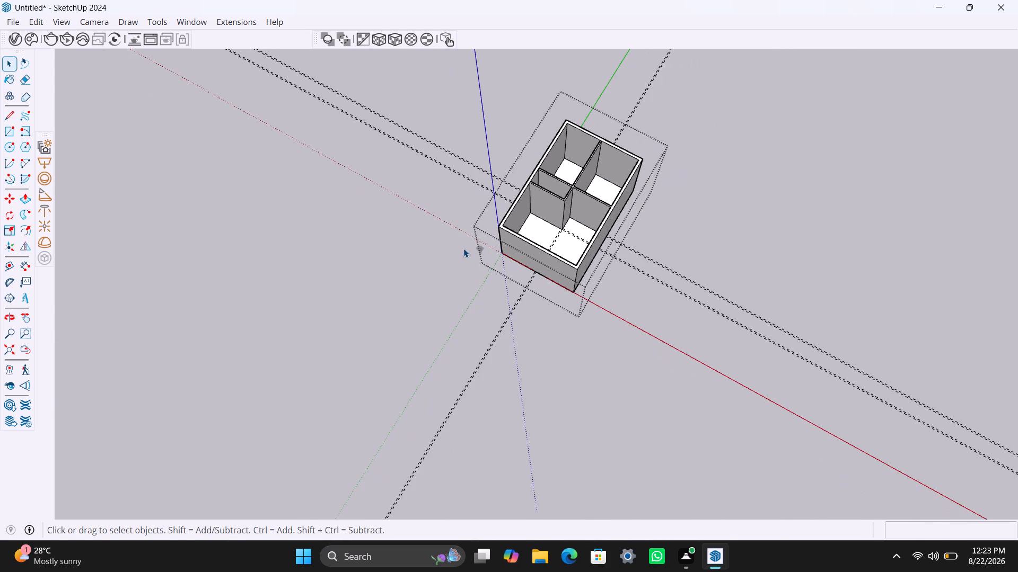
{"action": "middle_click_drag", "start_coordinate": [457, 261], "coordinate": [502, 319]}
{"action": "scroll", "coordinate": [538, 224], "scroll_direction": "up", "scroll_amount": 3}
{"action": "middle_click_drag", "start_coordinate": [539, 215], "coordinate": [511, 244]}
{"action": "scroll", "coordinate": [511, 244], "scroll_direction": "up", "scroll_amount": 1, "text": "shift"}
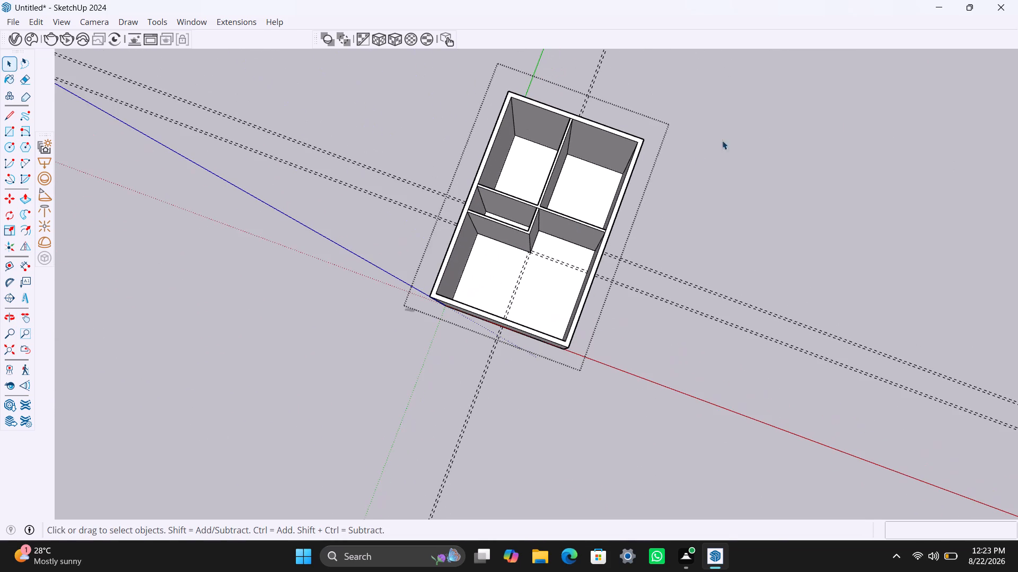
{"action": "left_click", "coordinate": [762, 130]}
{"action": "middle_click_drag", "start_coordinate": [473, 325], "coordinate": [511, 375]}
{"action": "scroll", "coordinate": [533, 282], "scroll_direction": "up", "scroll_amount": 2}
{"action": "middle_click_drag", "start_coordinate": [538, 274], "coordinate": [521, 270]}
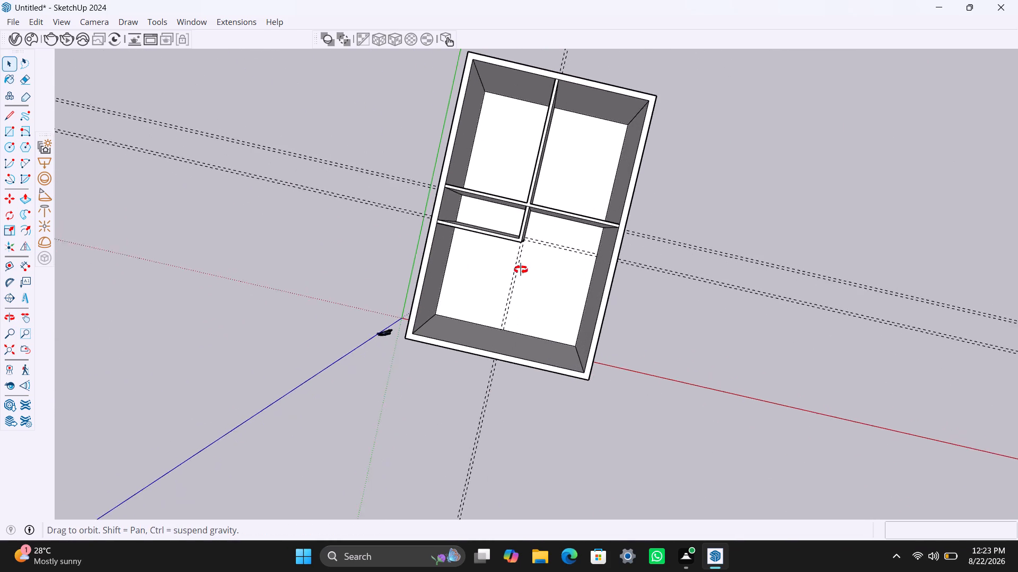
{"action": "middle_click_drag", "start_coordinate": [521, 270], "coordinate": [486, 216]}
{"action": "scroll", "coordinate": [543, 224], "scroll_direction": "up", "scroll_amount": 2}
{"action": "middle_click_drag", "start_coordinate": [542, 241], "coordinate": [416, 238]}
{"action": "scroll", "coordinate": [577, 233], "scroll_direction": "up", "scroll_amount": 4}
{"action": "middle_click_drag", "start_coordinate": [545, 246], "coordinate": [488, 247]}
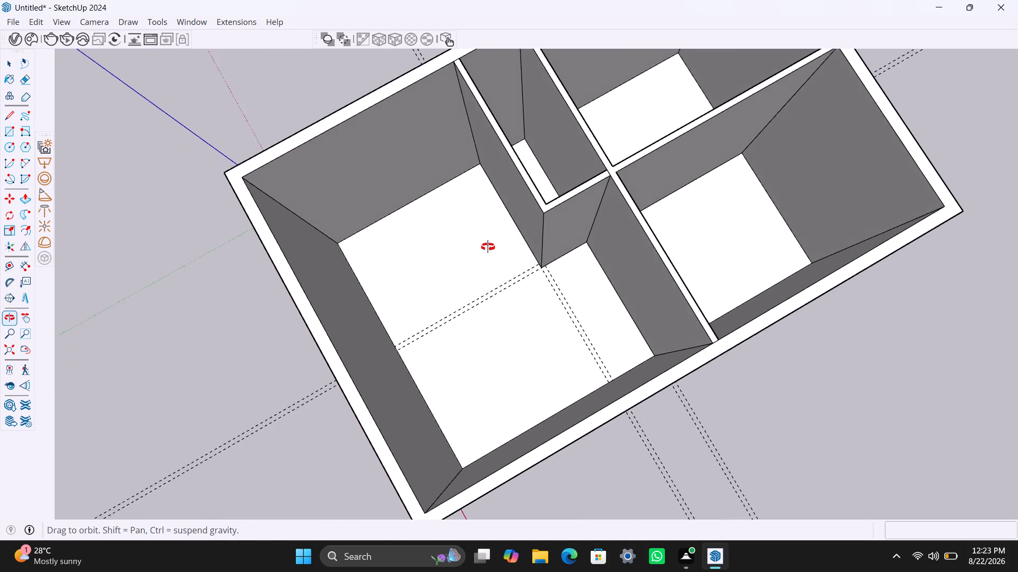
{"action": "middle_click_drag", "start_coordinate": [488, 247], "coordinate": [465, 235]}
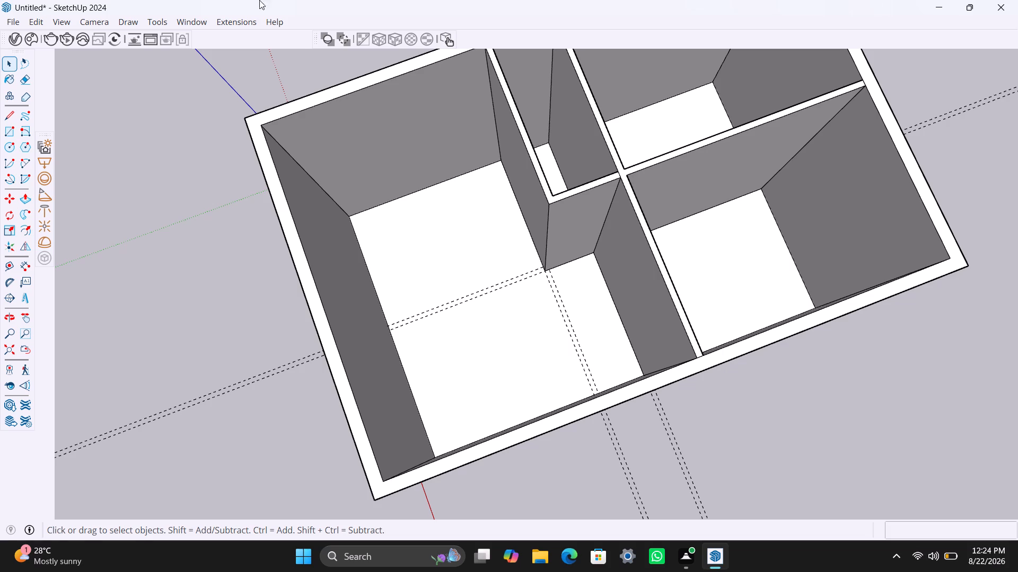
Undo the short wall that encloses the small room beside the full-width cross partition.
{"action": "scroll", "coordinate": [191, 239], "scroll_direction": "down", "scroll_amount": 3}
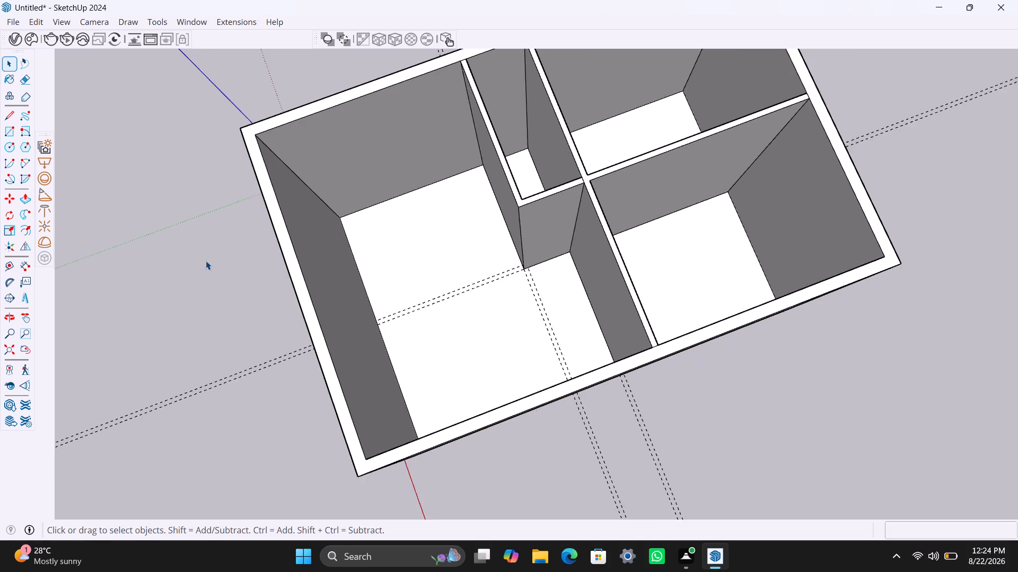
{"action": "middle_click_drag", "start_coordinate": [196, 259], "coordinate": [354, 325]}
{"action": "scroll", "coordinate": [250, 263], "scroll_direction": "up", "scroll_amount": 3}
{"action": "middle_click_drag", "start_coordinate": [218, 326], "coordinate": [339, 367]}
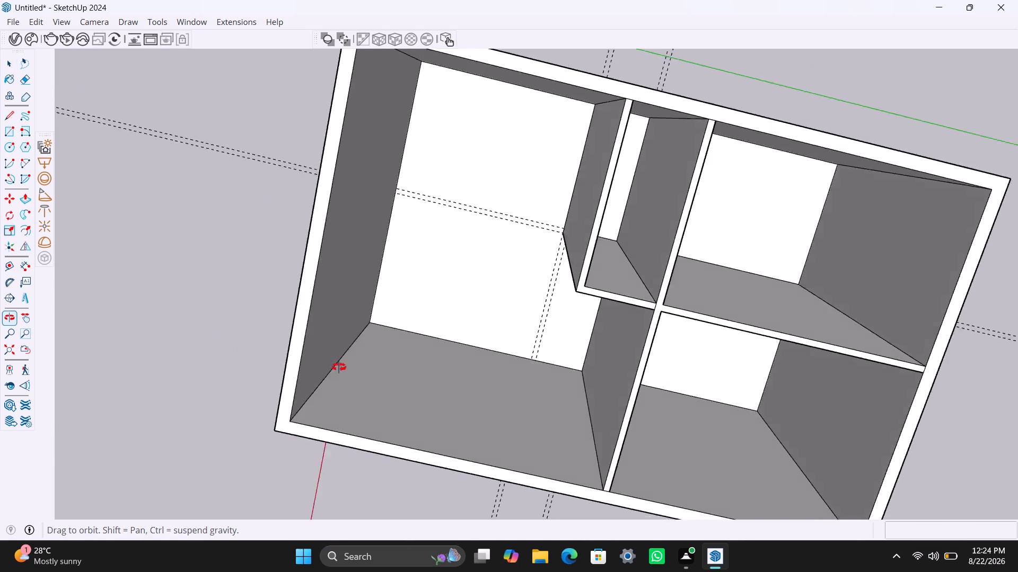
{"action": "middle_click_drag", "start_coordinate": [339, 367], "coordinate": [288, 220]}
{"action": "scroll", "coordinate": [605, 230], "scroll_direction": "up", "scroll_amount": 3}
{"action": "scroll", "coordinate": [557, 233], "scroll_direction": "down", "scroll_amount": 4}
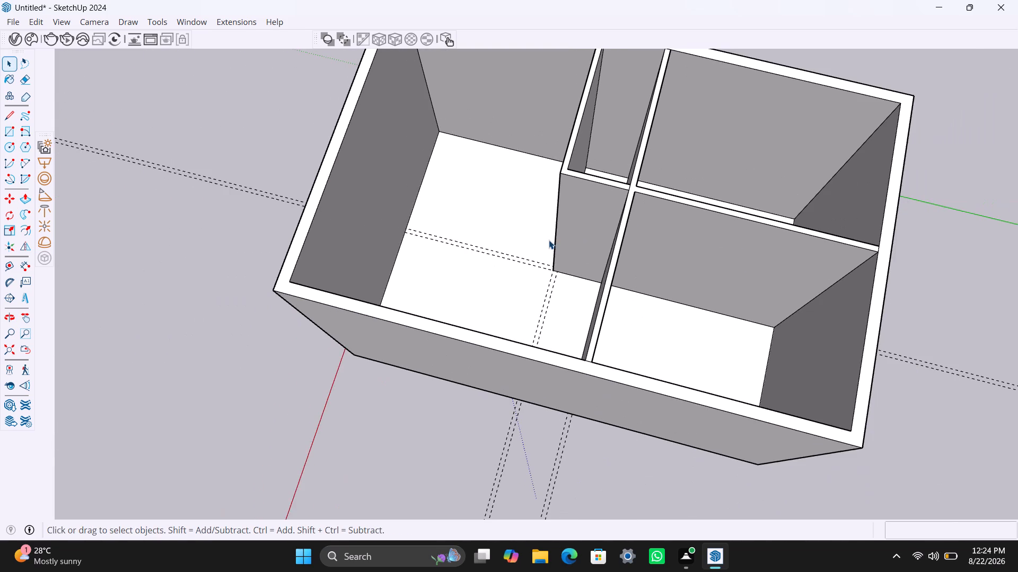
{"action": "key", "text": "ctrl+z"}
{"action": "key", "text": "ctrl+z"}
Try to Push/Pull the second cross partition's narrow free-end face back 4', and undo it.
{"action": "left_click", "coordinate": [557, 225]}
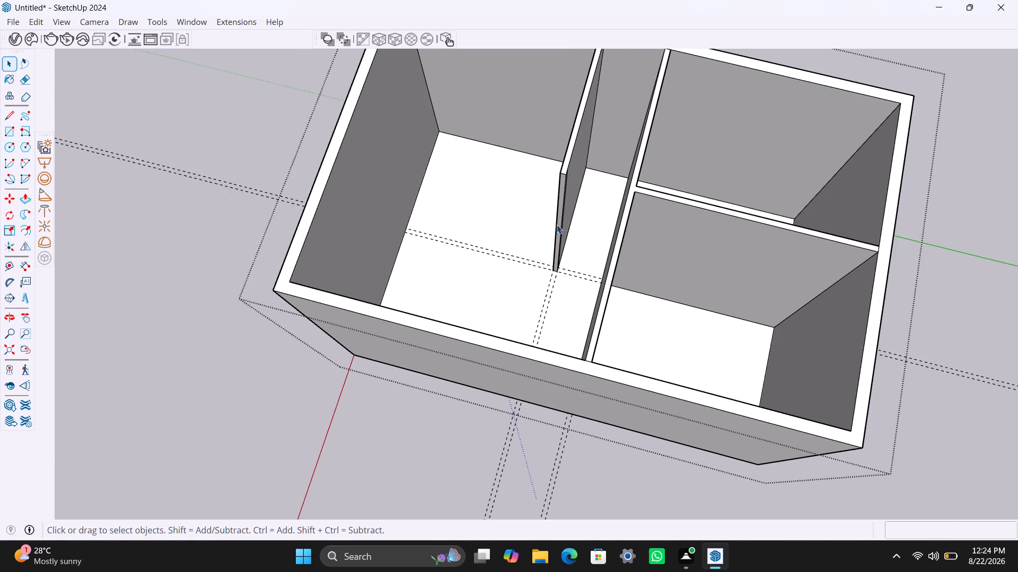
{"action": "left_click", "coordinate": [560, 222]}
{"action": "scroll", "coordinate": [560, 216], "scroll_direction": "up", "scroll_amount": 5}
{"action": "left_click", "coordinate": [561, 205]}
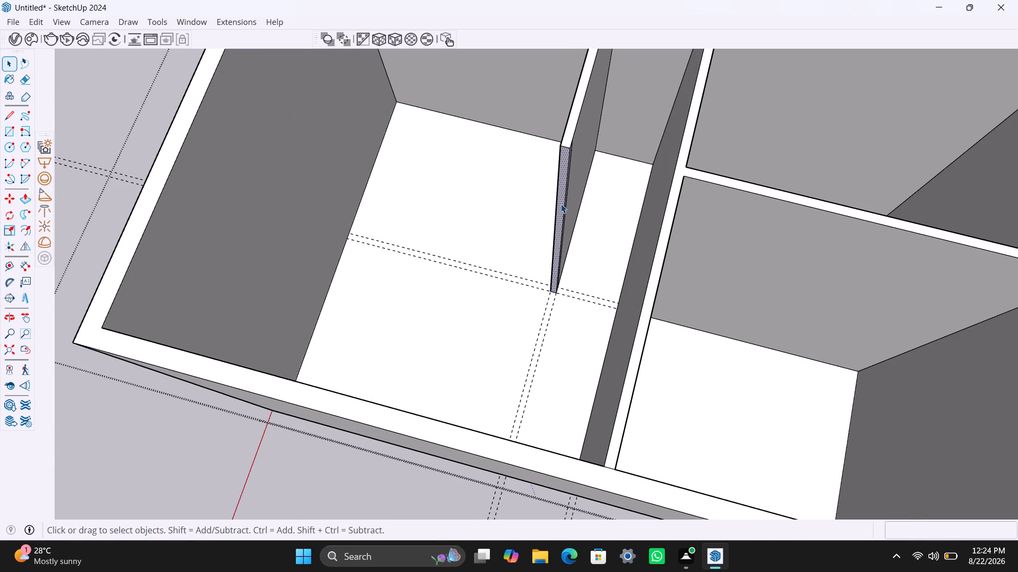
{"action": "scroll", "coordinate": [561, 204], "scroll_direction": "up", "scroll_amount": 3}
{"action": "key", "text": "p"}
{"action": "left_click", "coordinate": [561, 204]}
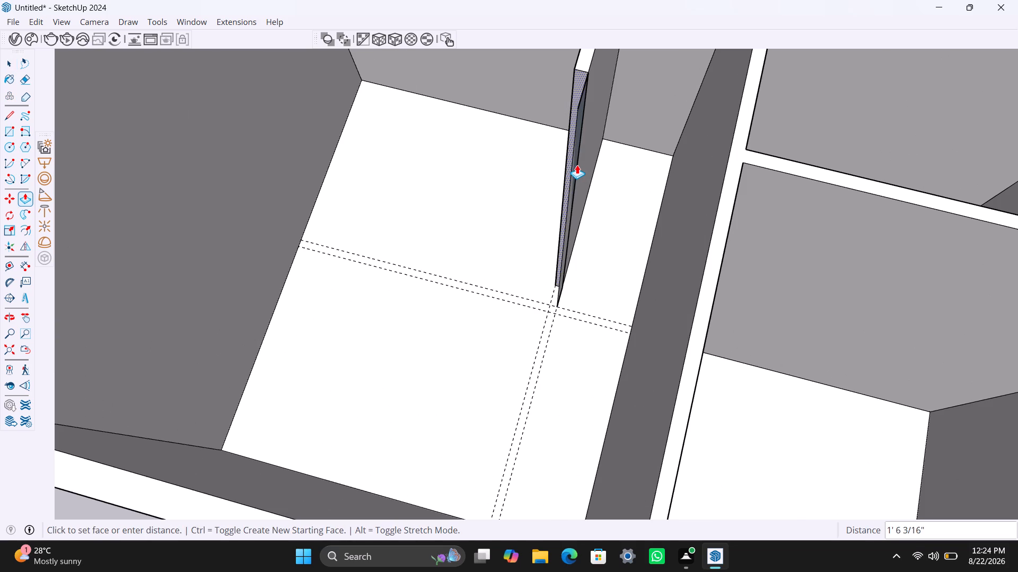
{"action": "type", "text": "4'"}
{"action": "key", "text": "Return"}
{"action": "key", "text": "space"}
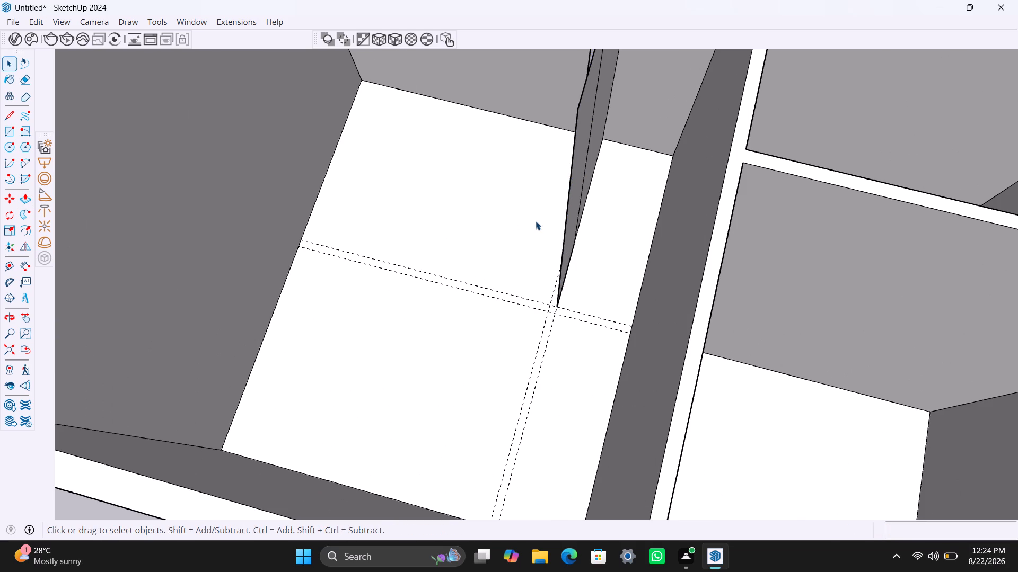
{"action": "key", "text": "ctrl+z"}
Undo the copied vertical edge near the second cross partition's free end.
{"action": "scroll", "coordinate": [568, 221], "scroll_direction": "up", "scroll_amount": 5}
{"action": "middle_click_drag", "start_coordinate": [565, 234], "coordinate": [534, 243]}
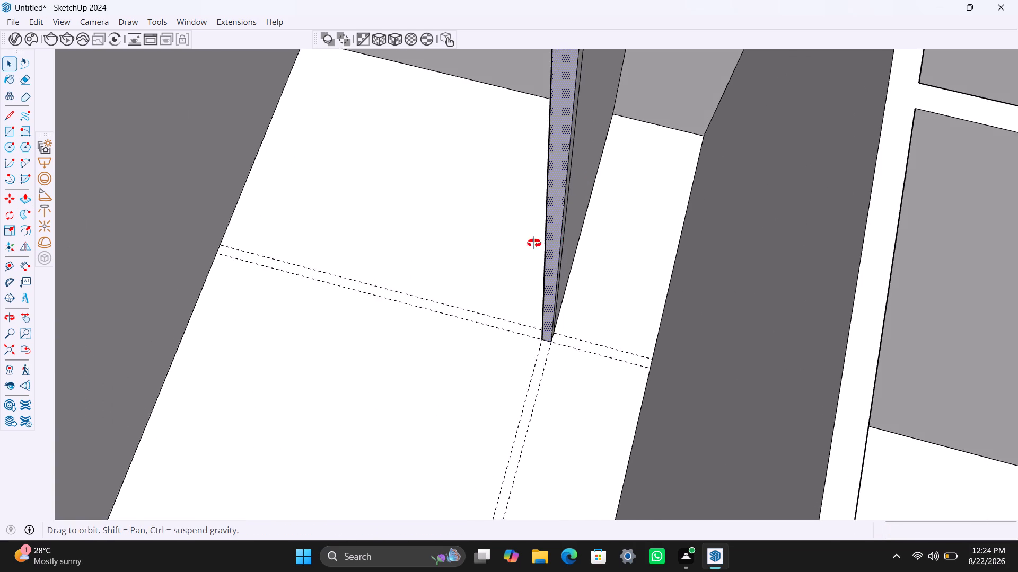
{"action": "middle_click_drag", "start_coordinate": [534, 243], "coordinate": [466, 227]}
{"action": "scroll", "coordinate": [639, 203], "scroll_direction": "up", "scroll_amount": 3}
{"action": "key", "text": "ctrl+z"}
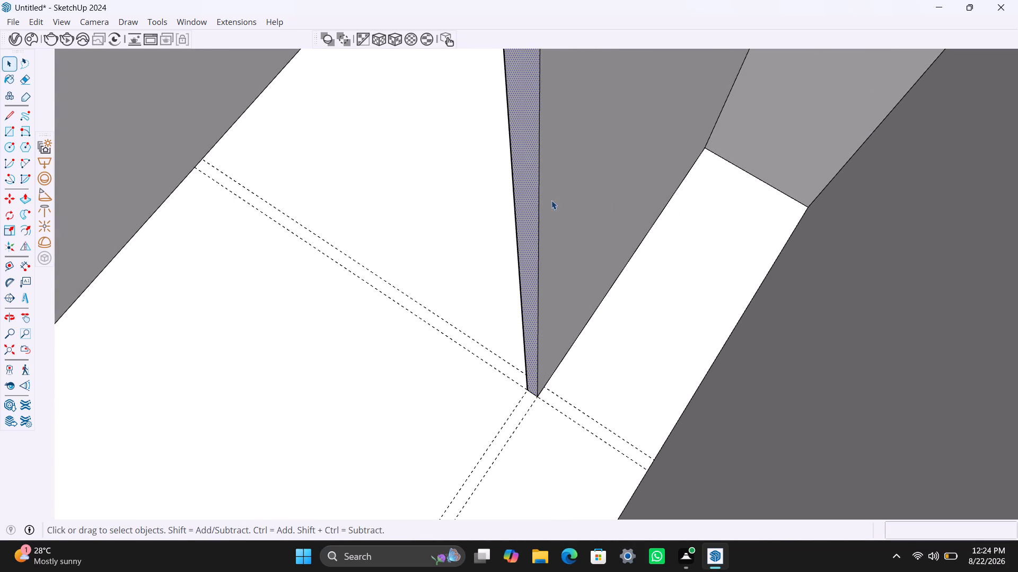
Push/Pull the second cross partition's free-end face back 4' to shorten the partition.
{"action": "left_click", "coordinate": [529, 212]}
{"action": "key", "text": "p"}
{"action": "left_click", "coordinate": [529, 212]}
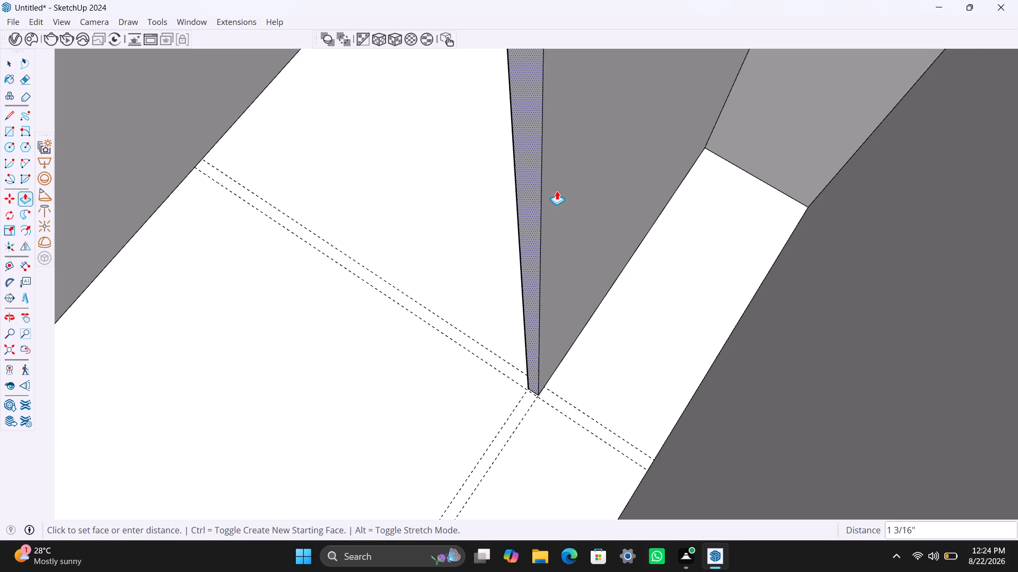
{"action": "type", "text": "4'"}
{"action": "key", "text": "Return"}
{"action": "key", "text": "space"}
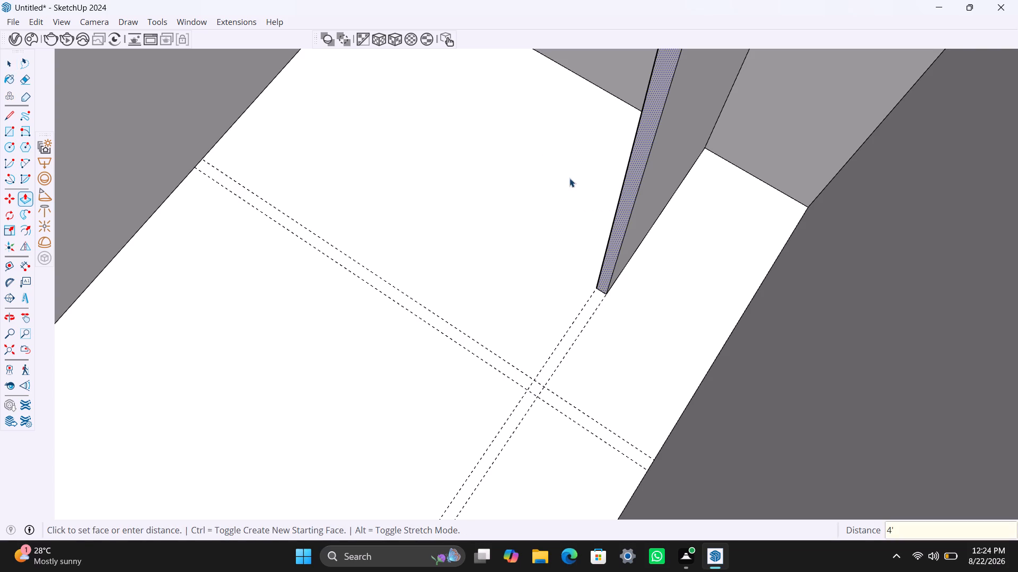
Examine the shortened partition from several angles and check its length from the outer wall with the Dimension tool.
{"action": "scroll", "coordinate": [450, 277], "scroll_direction": "down", "scroll_amount": 6}
{"action": "middle_click_drag", "start_coordinate": [432, 321], "coordinate": [712, 248]}
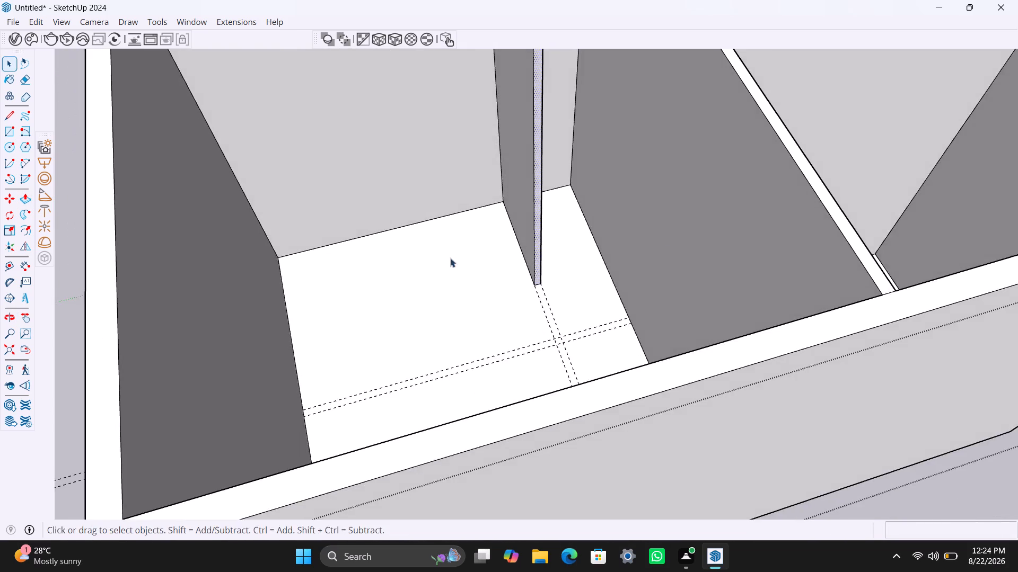
{"action": "scroll", "coordinate": [447, 260], "scroll_direction": "down", "scroll_amount": 6}
{"action": "middle_click_drag", "start_coordinate": [423, 309], "coordinate": [680, 308]}
{"action": "scroll", "coordinate": [421, 236], "scroll_direction": "up", "scroll_amount": 2}
{"action": "middle_click_drag", "start_coordinate": [487, 279], "coordinate": [488, 280]}
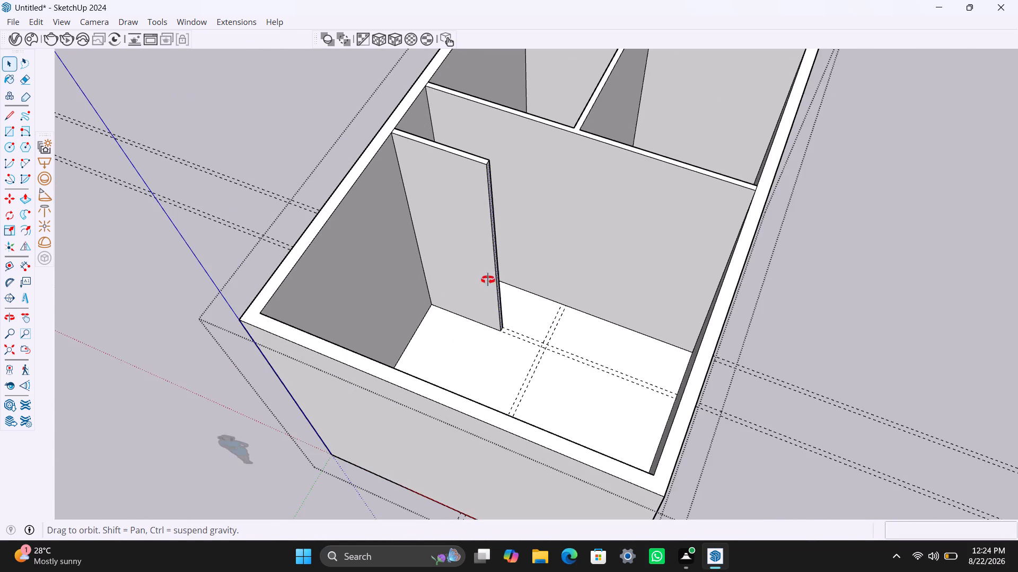
{"action": "middle_click_drag", "start_coordinate": [488, 280], "coordinate": [343, 308]}
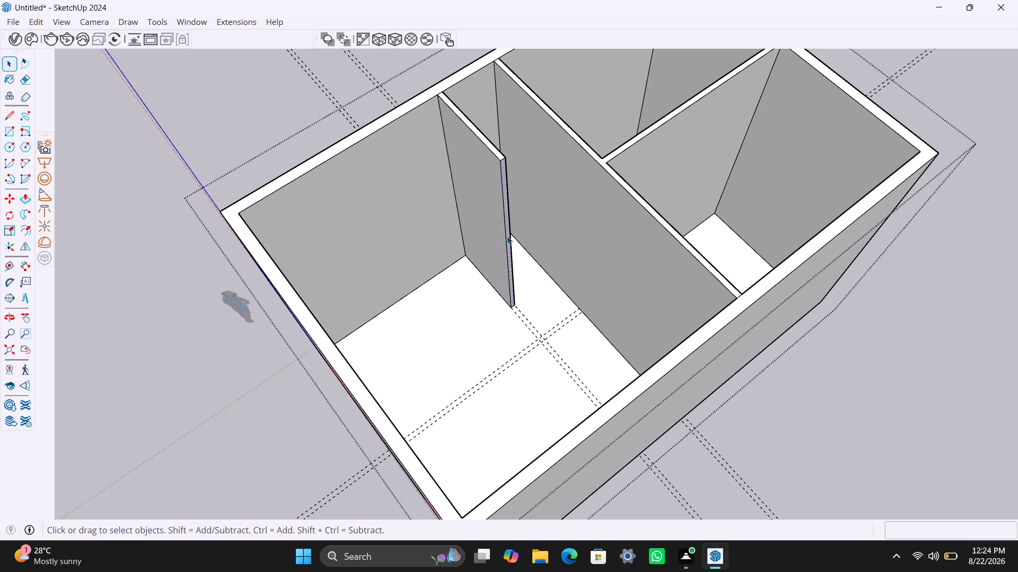
{"action": "middle_click_drag", "start_coordinate": [504, 235], "coordinate": [682, 262]}
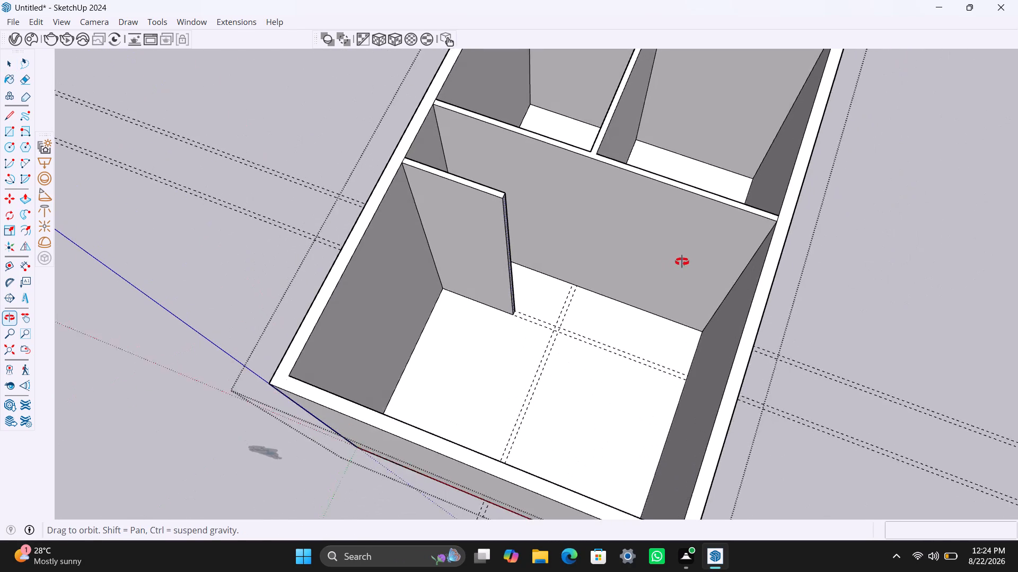
{"action": "middle_click_drag", "start_coordinate": [682, 262], "coordinate": [682, 262]}
{"action": "key", "text": "d"}
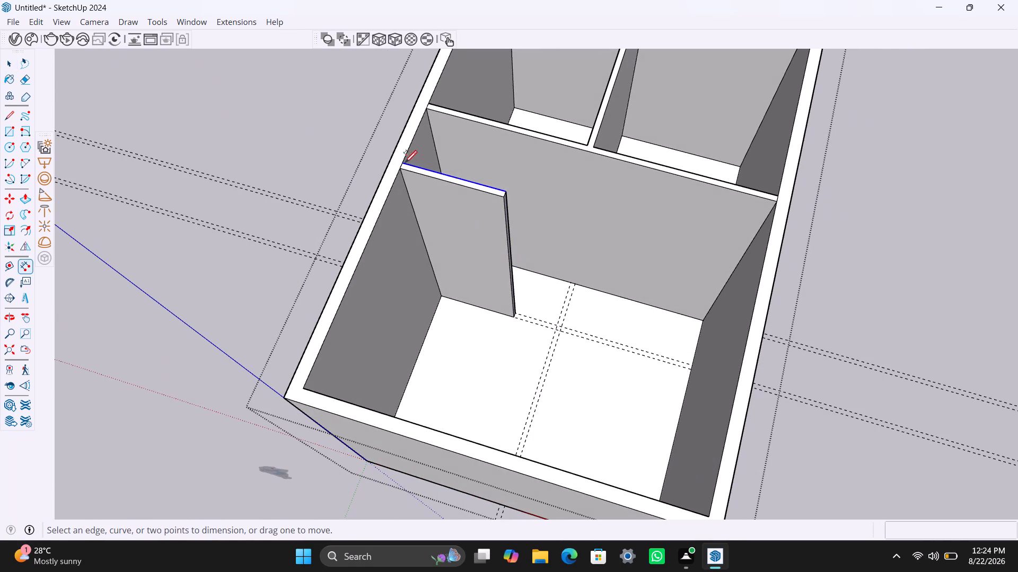
{"action": "left_click", "coordinate": [401, 172]}
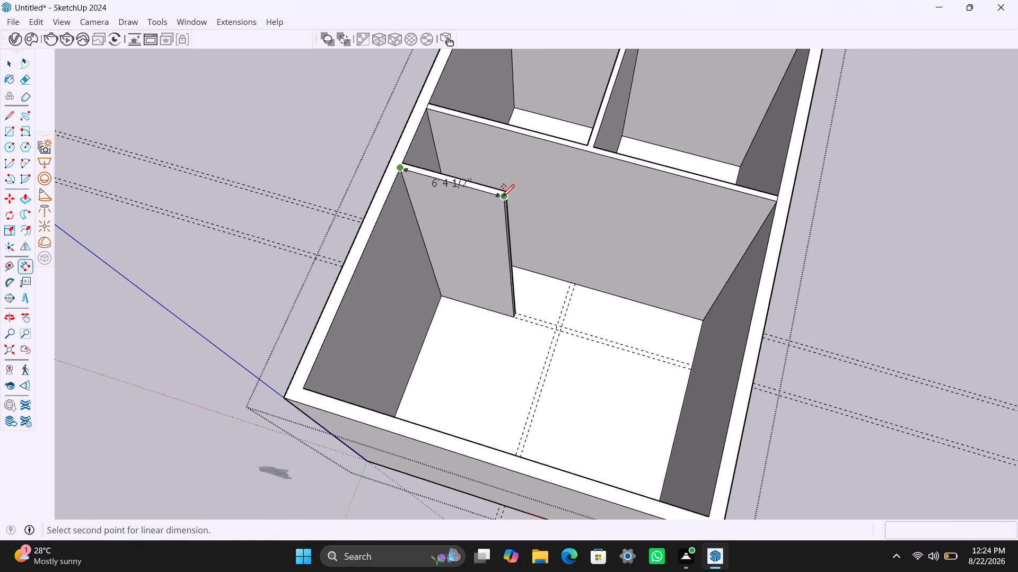
{"action": "key", "text": "Escape"}
{"action": "scroll", "coordinate": [543, 323], "scroll_direction": "down", "scroll_amount": 3}
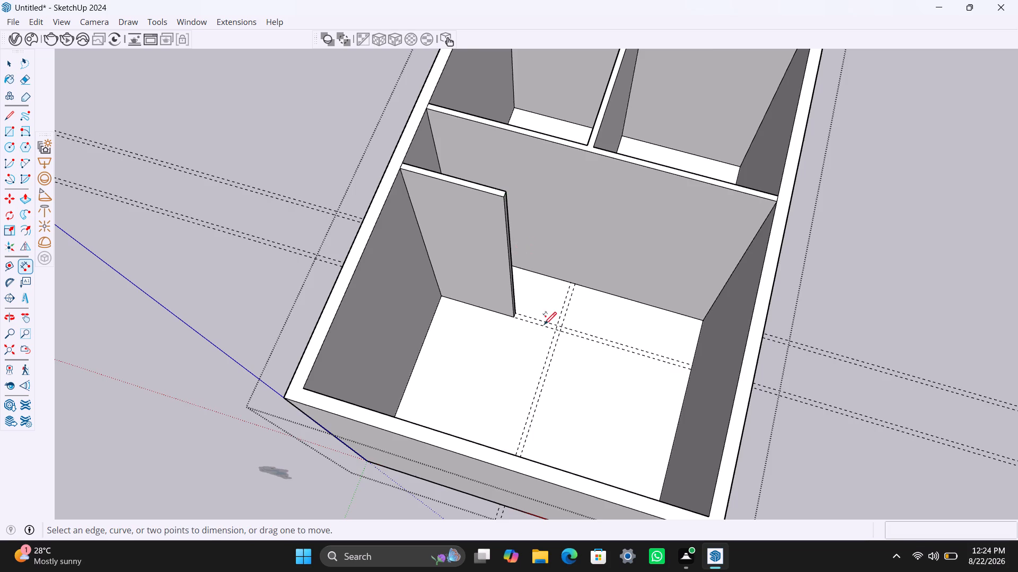
{"action": "scroll", "coordinate": [544, 324], "scroll_direction": "down", "scroll_amount": 1}
{"action": "middle_click_drag", "start_coordinate": [543, 323], "coordinate": [363, 329]}
{"action": "scroll", "coordinate": [499, 258], "scroll_direction": "up", "scroll_amount": 4}
{"action": "middle_click_drag", "start_coordinate": [563, 299], "coordinate": [433, 308]}
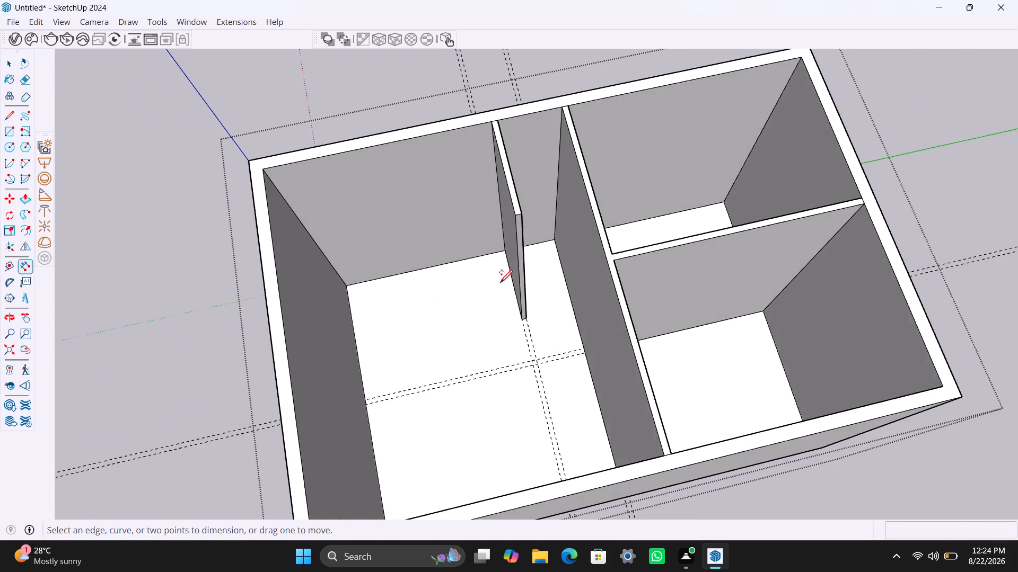
{"action": "scroll", "coordinate": [517, 273], "scroll_direction": "up", "scroll_amount": 3}
{"action": "key", "text": "space"}
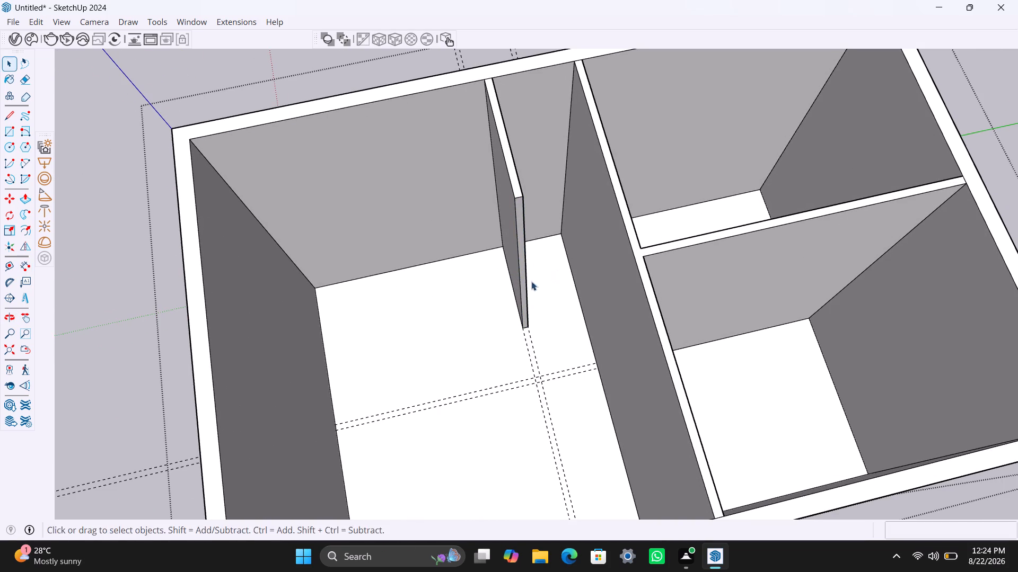
Copy the shortened partition's free-end vertical edge 4.5" back along its face towards the full-width cross partition.
{"action": "middle_click_drag", "start_coordinate": [534, 296], "coordinate": [288, 285]}
{"action": "scroll", "coordinate": [484, 220], "scroll_direction": "up", "scroll_amount": 3}
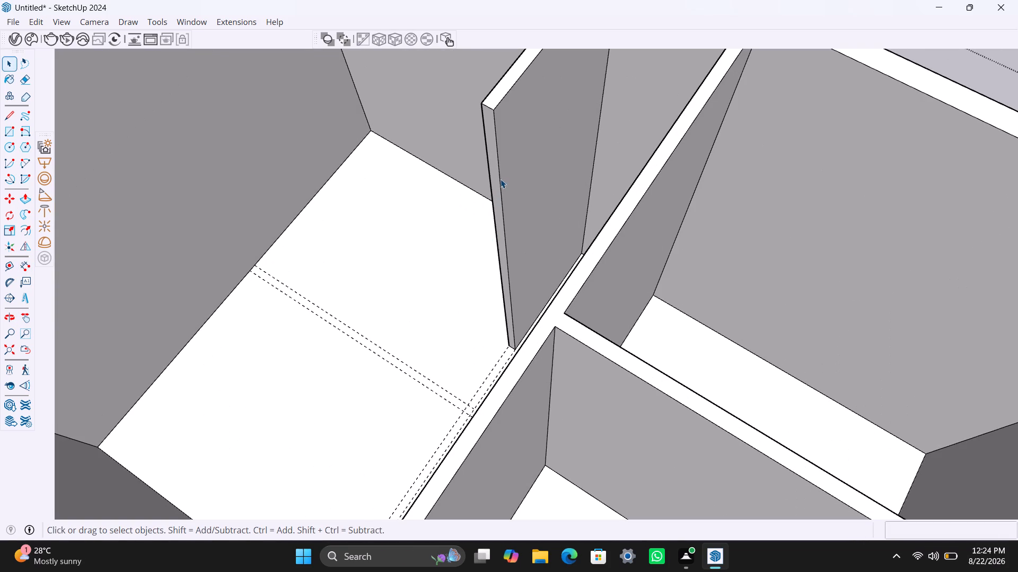
{"action": "left_click", "coordinate": [501, 179]}
{"action": "key", "text": "m"}
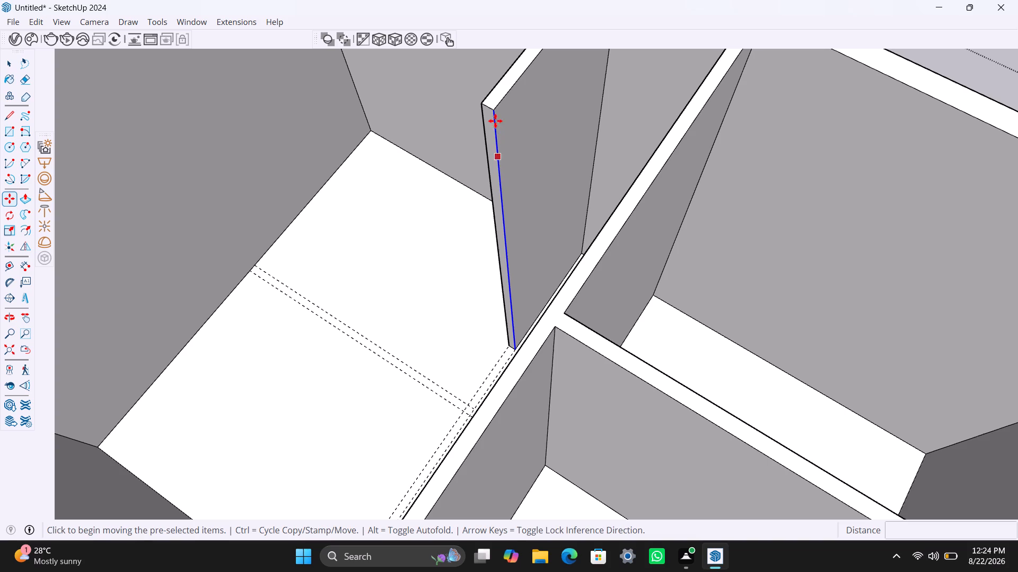
{"action": "left_click", "coordinate": [497, 112]}
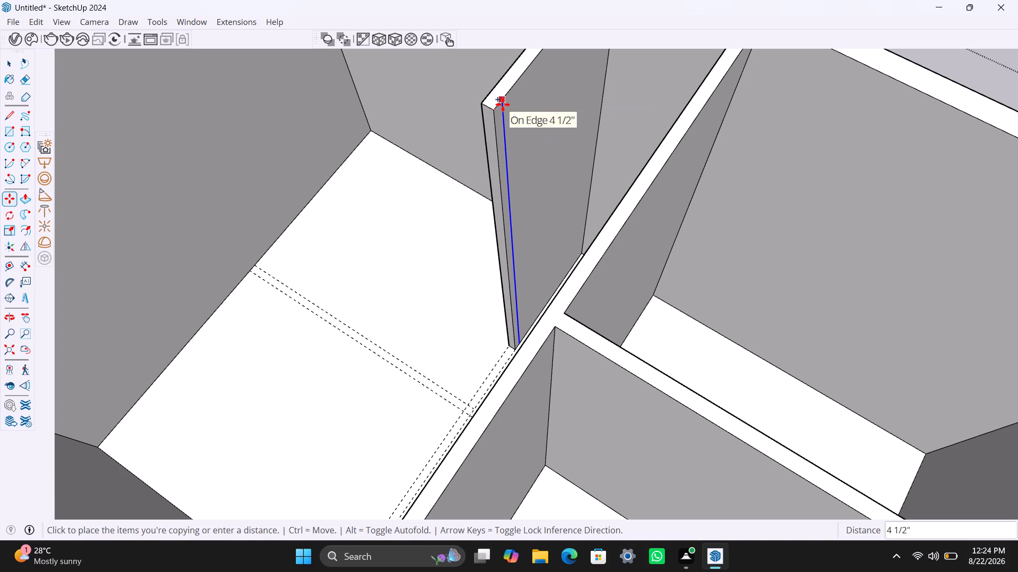
{"action": "type", "text": "4.5\""}
{"action": "key", "text": "Return"}
{"action": "key", "text": "space"}
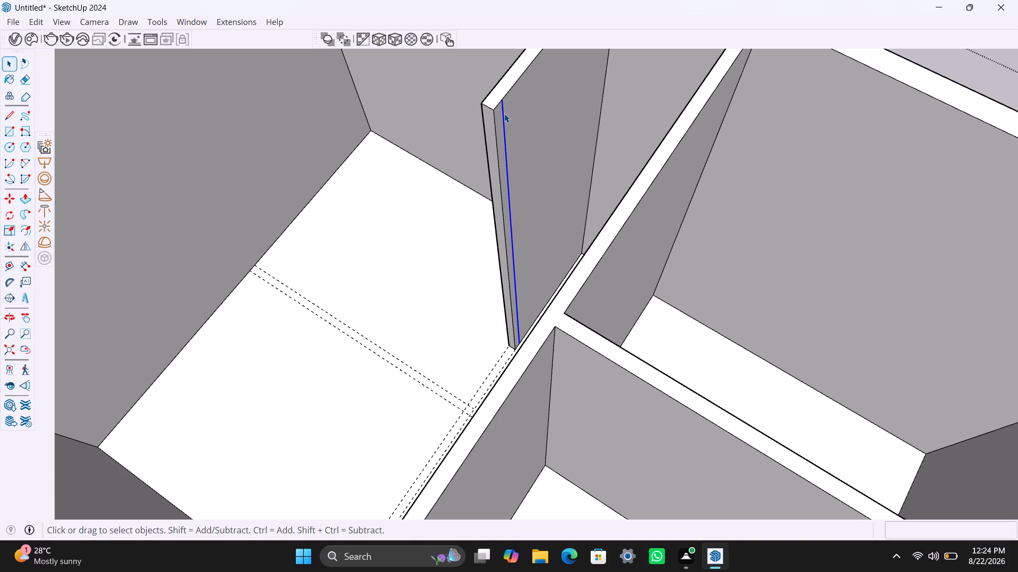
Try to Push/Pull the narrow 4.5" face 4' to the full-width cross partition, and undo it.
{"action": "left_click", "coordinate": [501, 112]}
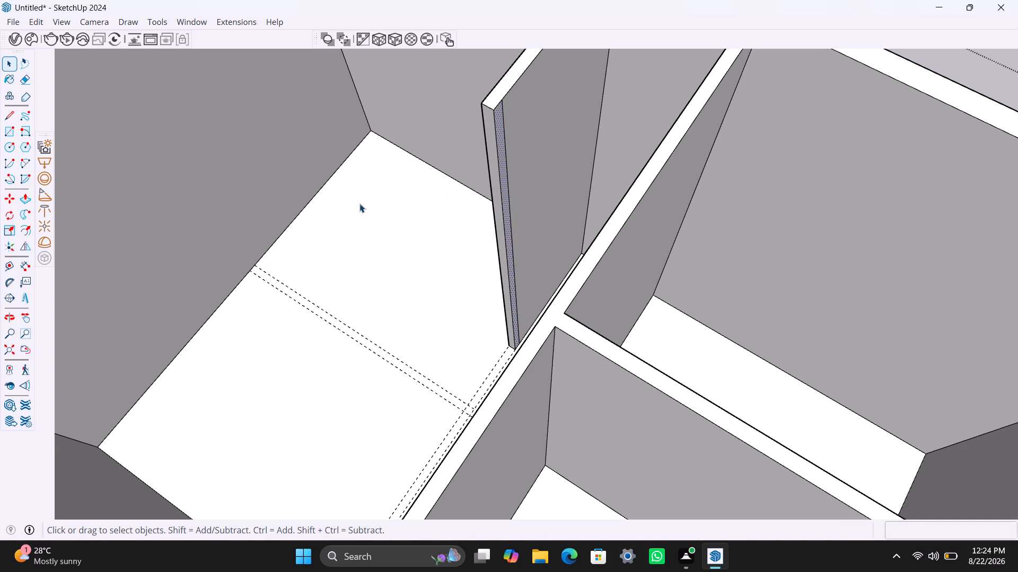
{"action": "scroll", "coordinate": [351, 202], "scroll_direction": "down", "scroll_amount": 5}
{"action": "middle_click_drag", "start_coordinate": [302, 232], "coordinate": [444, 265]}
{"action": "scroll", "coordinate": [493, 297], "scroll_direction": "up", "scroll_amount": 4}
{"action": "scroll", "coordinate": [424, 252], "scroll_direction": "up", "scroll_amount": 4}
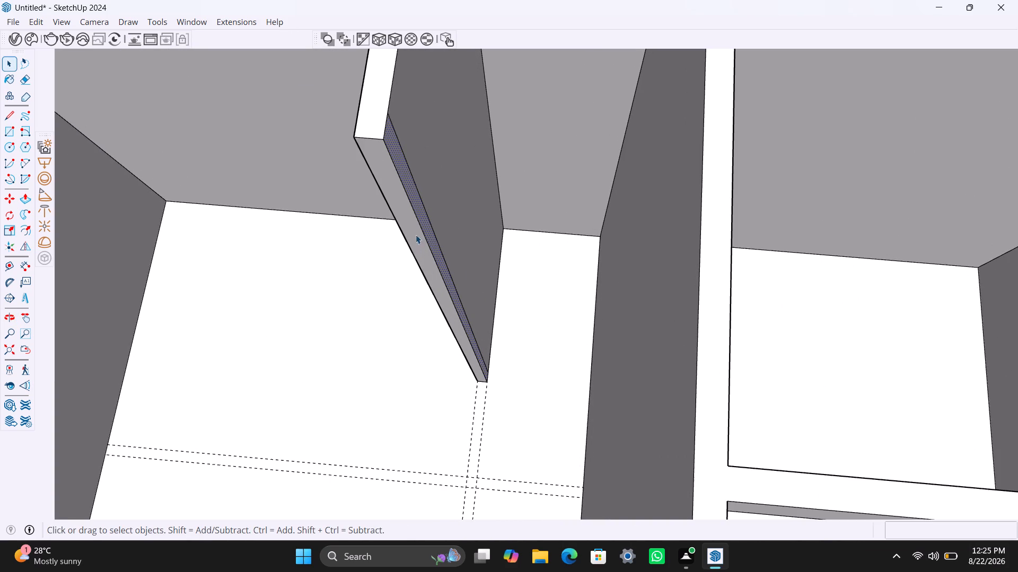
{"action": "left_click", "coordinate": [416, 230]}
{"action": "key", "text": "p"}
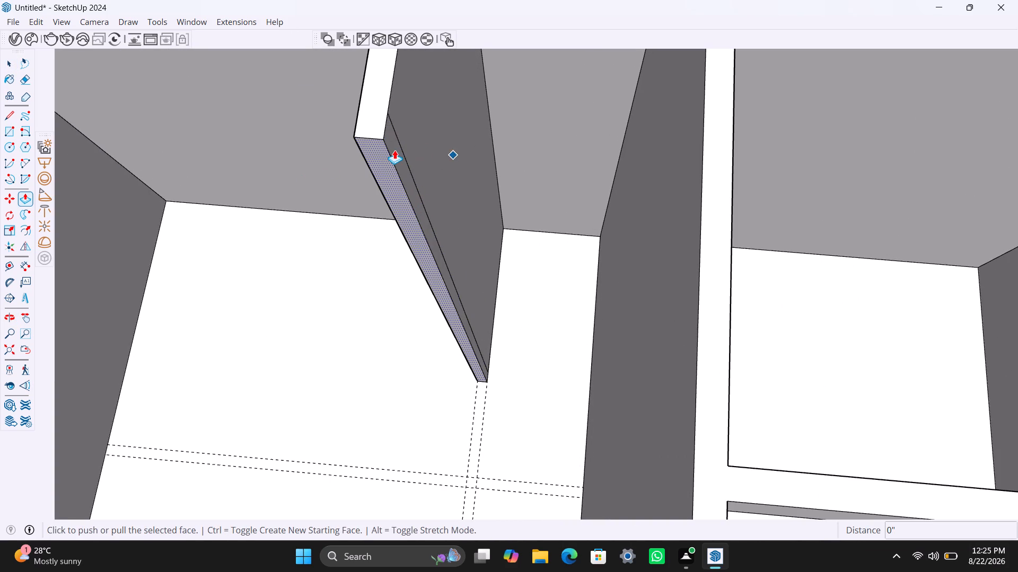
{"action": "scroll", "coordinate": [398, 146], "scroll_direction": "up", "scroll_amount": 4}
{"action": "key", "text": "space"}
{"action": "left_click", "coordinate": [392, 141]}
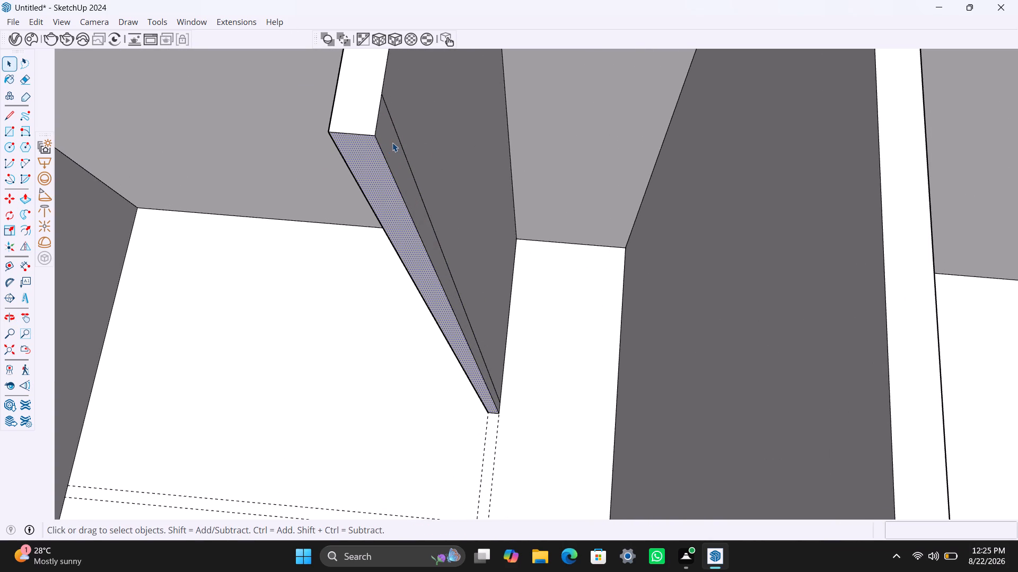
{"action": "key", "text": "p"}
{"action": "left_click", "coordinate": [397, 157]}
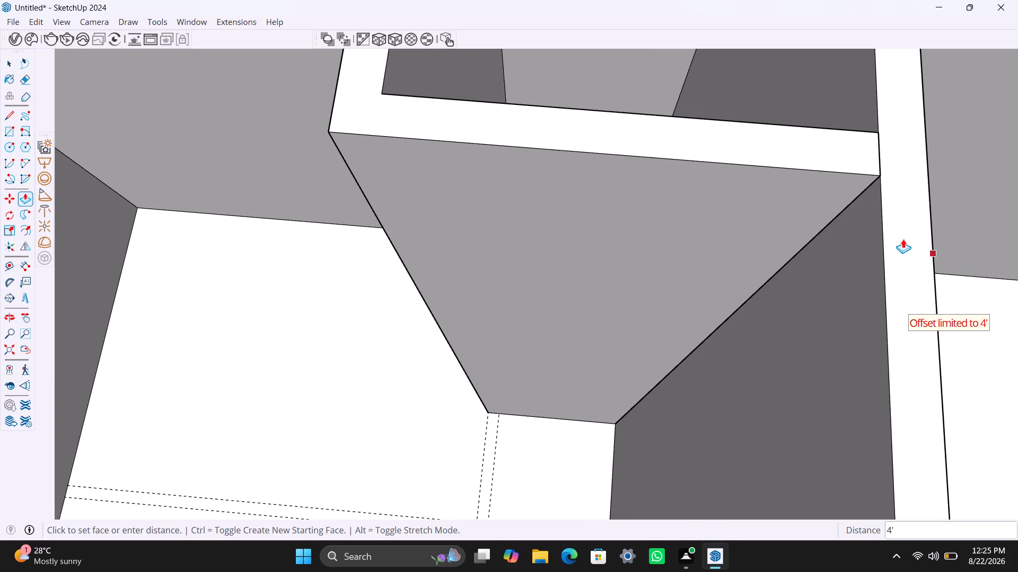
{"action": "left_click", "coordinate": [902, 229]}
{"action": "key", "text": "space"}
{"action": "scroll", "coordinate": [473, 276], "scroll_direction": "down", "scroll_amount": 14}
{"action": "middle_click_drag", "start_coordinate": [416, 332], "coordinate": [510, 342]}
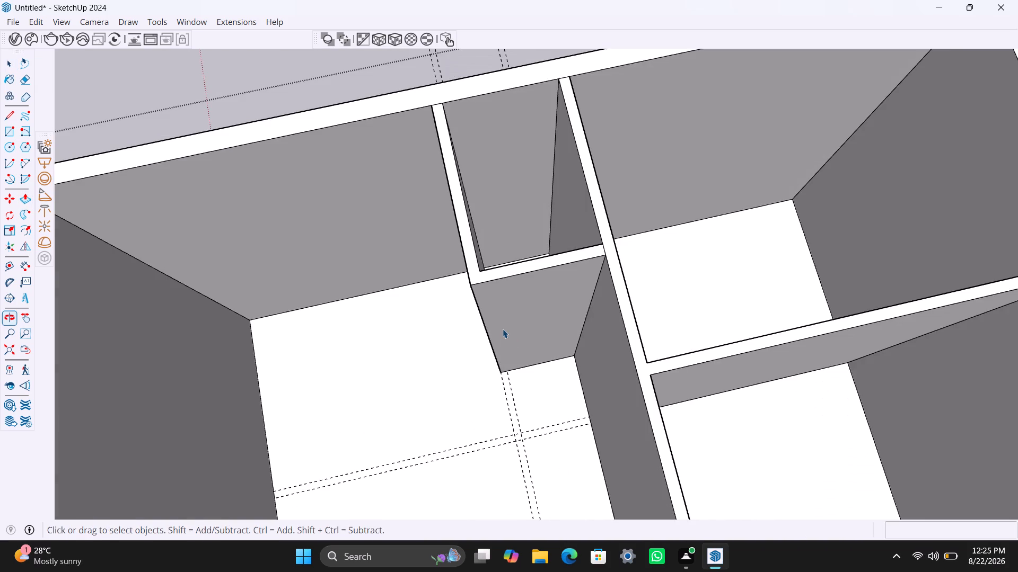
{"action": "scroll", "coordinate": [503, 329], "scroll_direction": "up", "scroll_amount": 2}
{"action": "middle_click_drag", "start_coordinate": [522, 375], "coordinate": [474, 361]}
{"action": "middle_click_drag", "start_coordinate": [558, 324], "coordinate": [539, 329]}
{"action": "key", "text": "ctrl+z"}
Push/Pull the narrow 4.5" face 1' towards the full-width cross partition as a short return wall.
{"action": "scroll", "coordinate": [445, 254], "scroll_direction": "up", "scroll_amount": 2}
{"action": "middle_click_drag", "start_coordinate": [499, 292], "coordinate": [482, 302]}
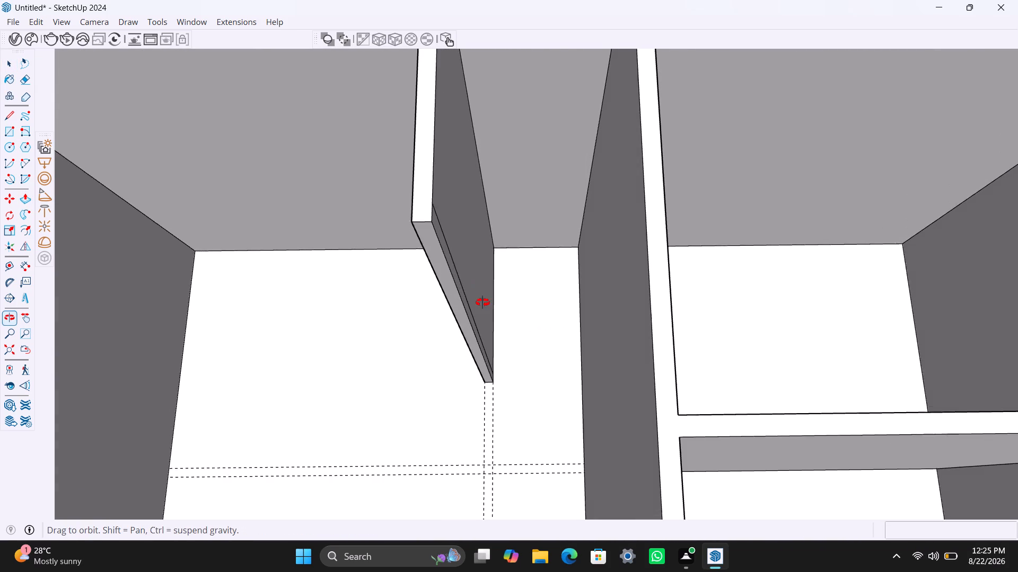
{"action": "middle_click_drag", "start_coordinate": [482, 302], "coordinate": [429, 303]}
{"action": "scroll", "coordinate": [427, 274], "scroll_direction": "up", "scroll_amount": 3}
{"action": "left_click", "coordinate": [397, 256]}
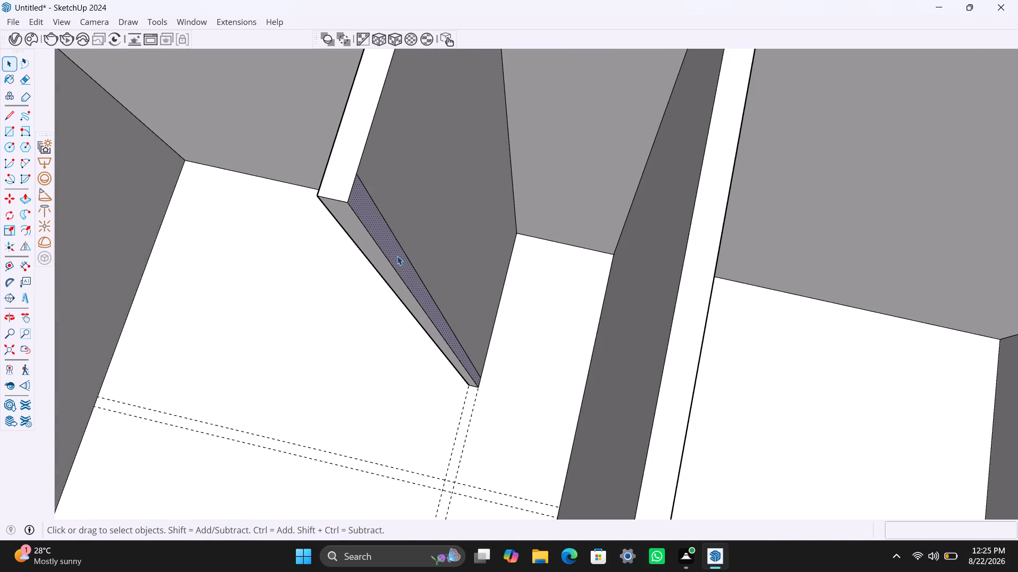
{"action": "key", "text": "p"}
{"action": "left_click", "coordinate": [397, 256]}
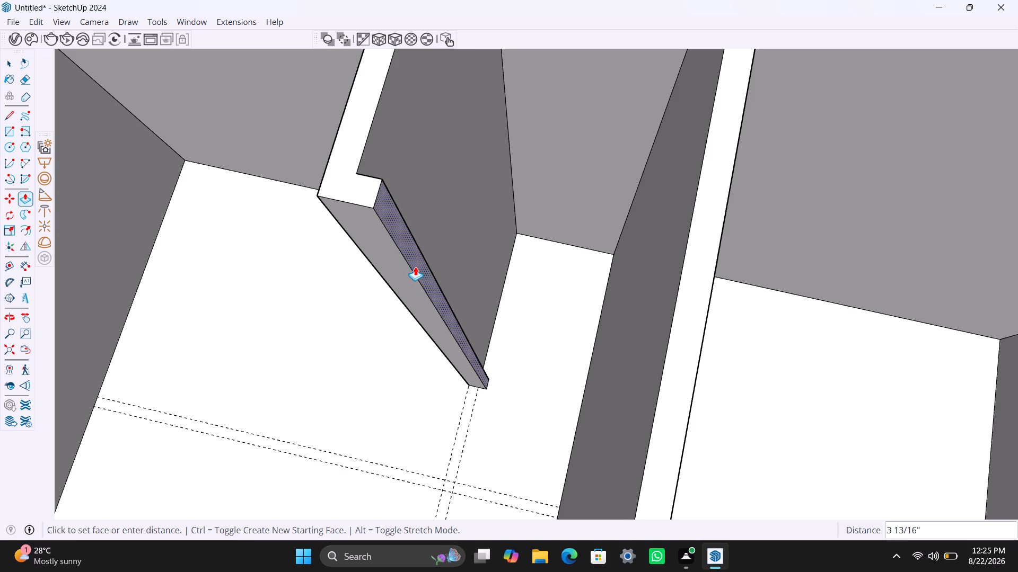
{"action": "type", "text": "1'"}
{"action": "key", "text": "Return"}
{"action": "key", "text": "space"}
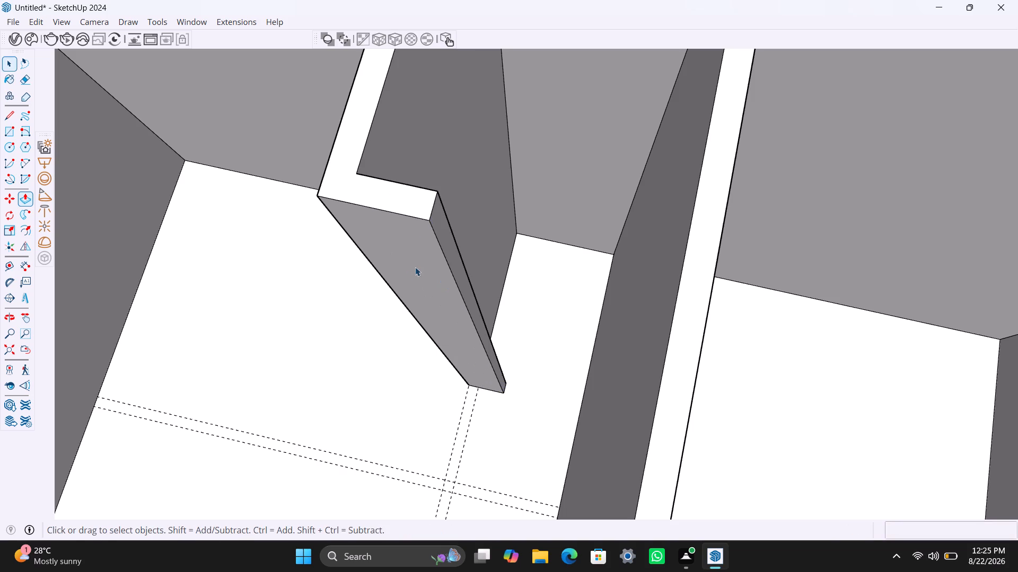
{"action": "scroll", "coordinate": [382, 363], "scroll_direction": "down", "scroll_amount": 5}
{"action": "middle_click_drag", "start_coordinate": [363, 370], "coordinate": [401, 377]}
{"action": "scroll", "coordinate": [458, 387], "scroll_direction": "up", "scroll_amount": 3}
{"action": "middle_click_drag", "start_coordinate": [447, 408], "coordinate": [461, 409]}
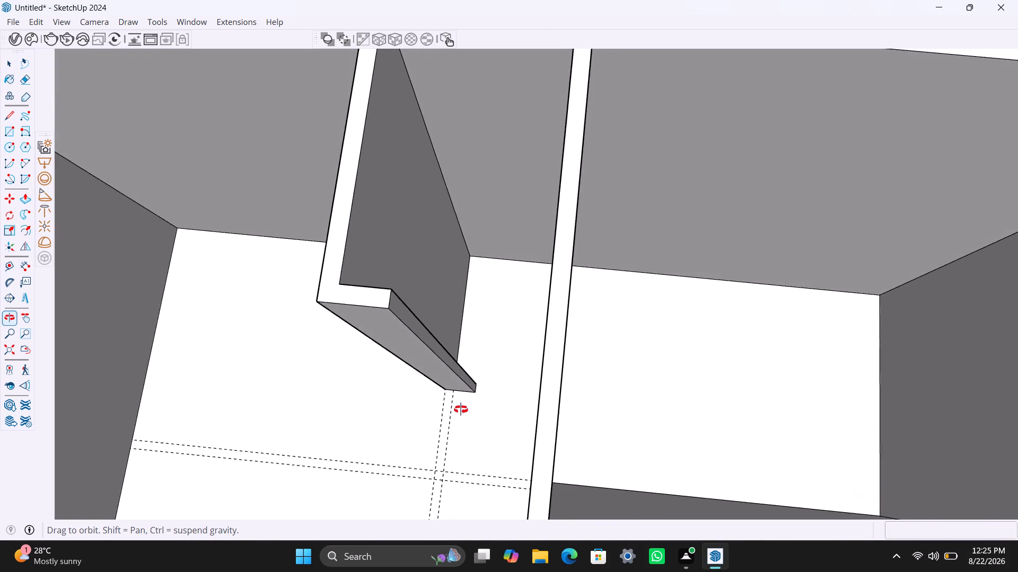
Examine the short return wall and its gap to the full-width cross partition from several angles.
{"action": "middle_click_drag", "start_coordinate": [461, 409], "coordinate": [477, 407]}
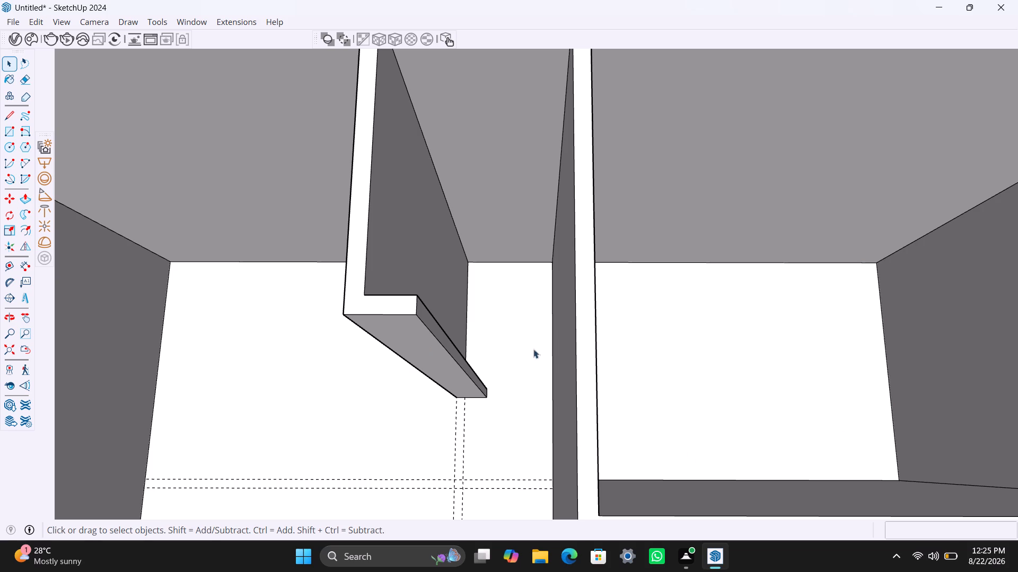
{"action": "middle_click_drag", "start_coordinate": [468, 392], "coordinate": [553, 397]}
{"action": "middle_click_drag", "start_coordinate": [544, 391], "coordinate": [471, 399]}
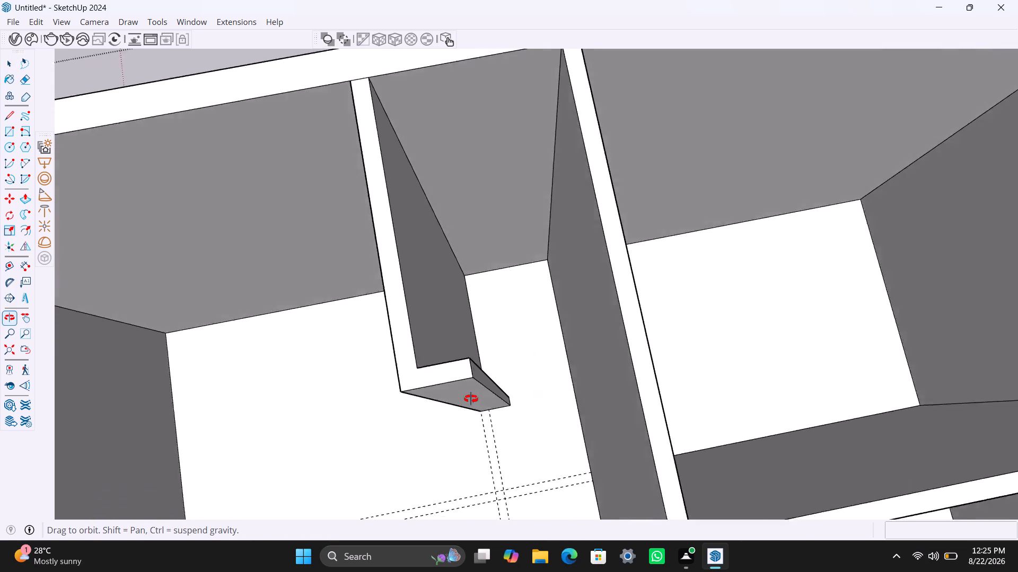
{"action": "middle_click_drag", "start_coordinate": [471, 399], "coordinate": [421, 392]}
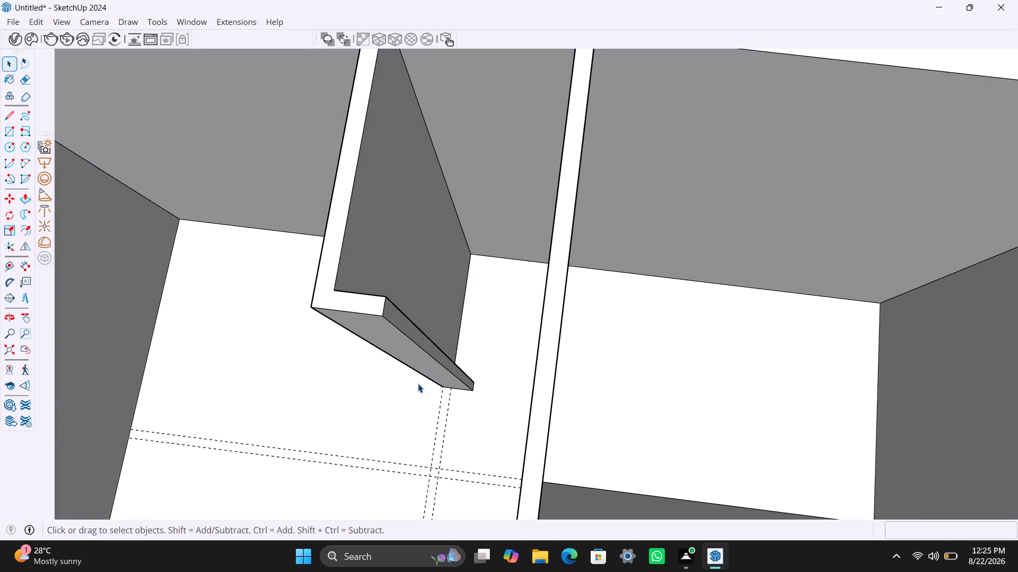
{"action": "middle_click_drag", "start_coordinate": [431, 355], "coordinate": [489, 342]}
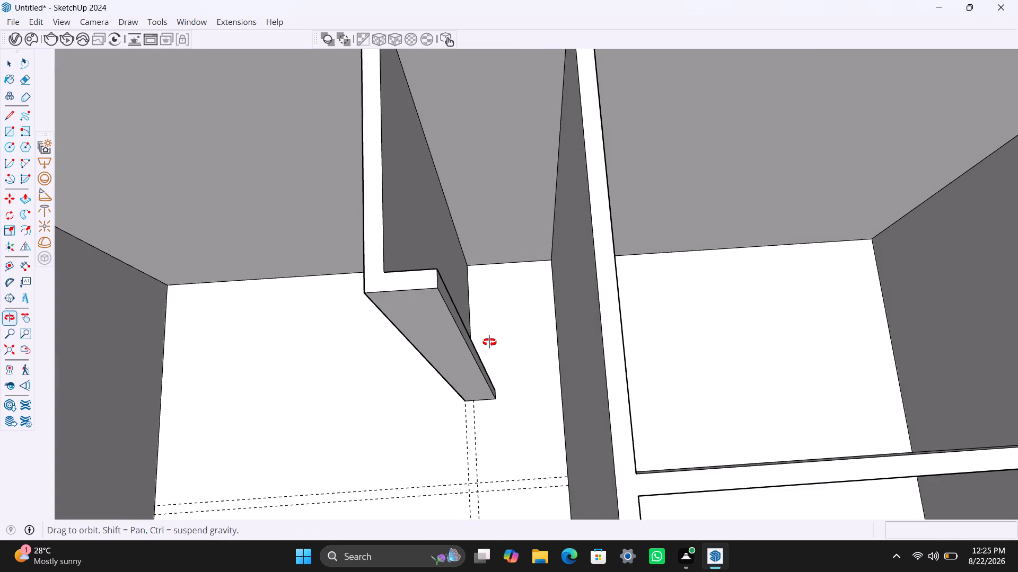
{"action": "middle_click_drag", "start_coordinate": [489, 342], "coordinate": [512, 321]}
{"action": "scroll", "coordinate": [488, 377], "scroll_direction": "down", "scroll_amount": 5}
{"action": "middle_click_drag", "start_coordinate": [477, 401], "coordinate": [627, 396]}
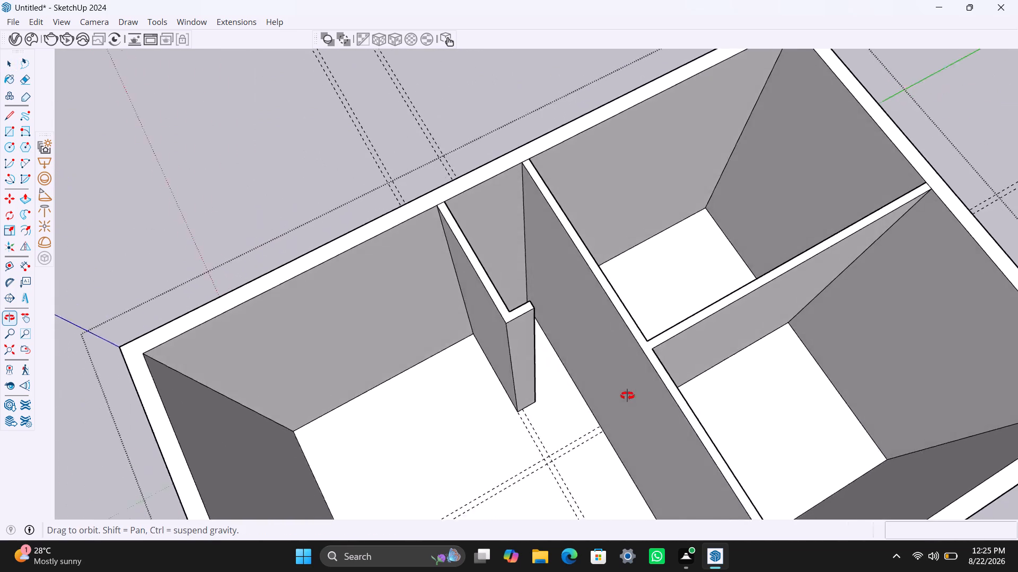
{"action": "middle_click_drag", "start_coordinate": [627, 396], "coordinate": [677, 396]}
{"action": "scroll", "coordinate": [648, 374], "scroll_direction": "up", "scroll_amount": 2}
{"action": "middle_click_drag", "start_coordinate": [645, 376], "coordinate": [684, 392]}
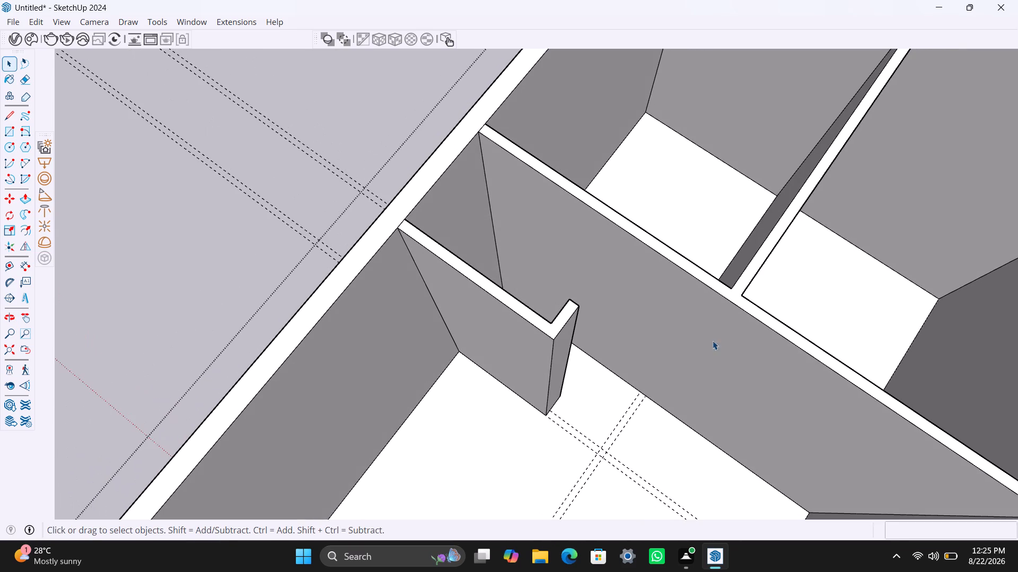
{"action": "scroll", "coordinate": [722, 311], "scroll_direction": "up", "scroll_amount": 1}
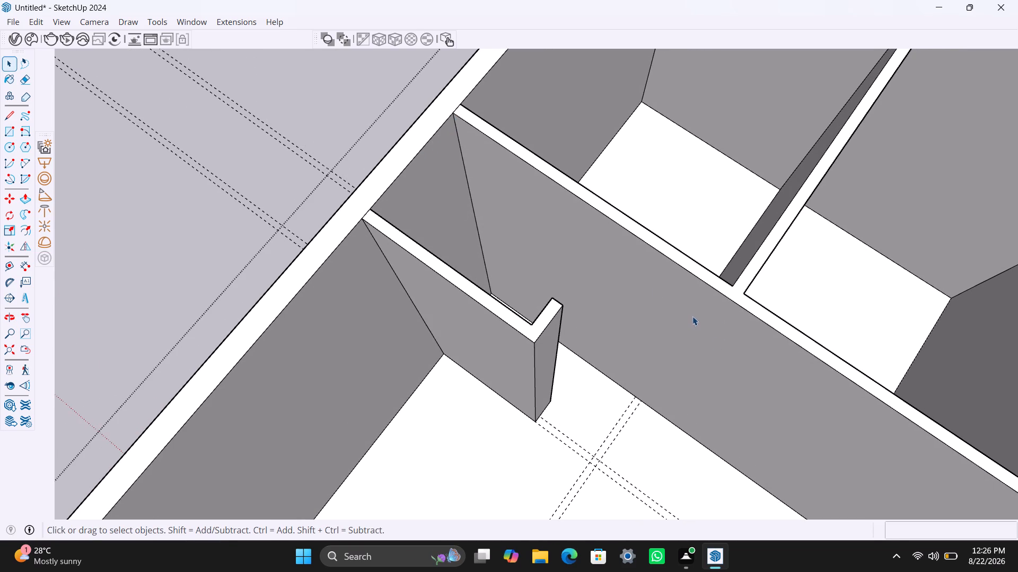
{"action": "scroll", "coordinate": [691, 315], "scroll_direction": "down", "scroll_amount": 8}
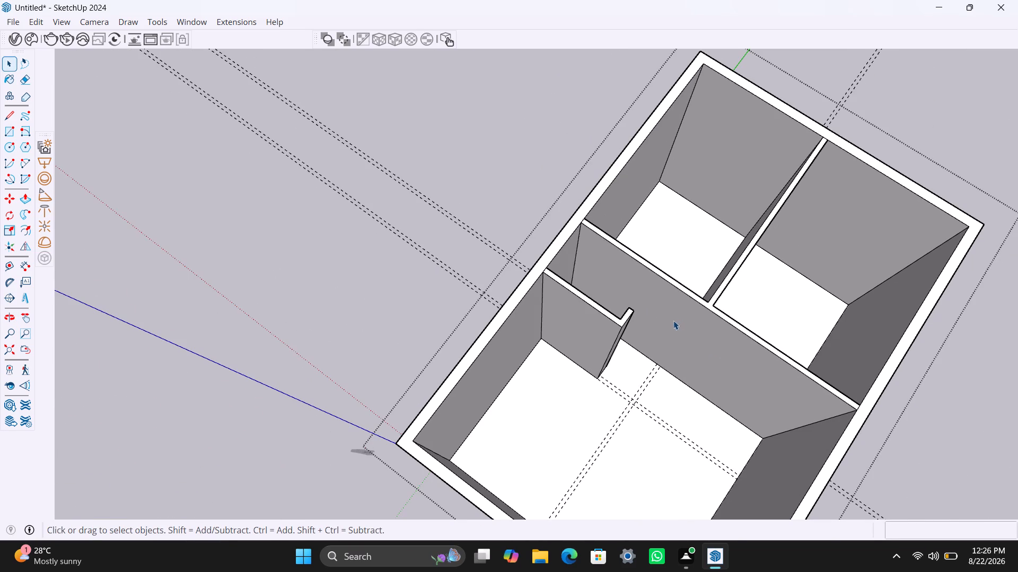
{"action": "scroll", "coordinate": [717, 294], "scroll_direction": "up", "scroll_amount": 5}
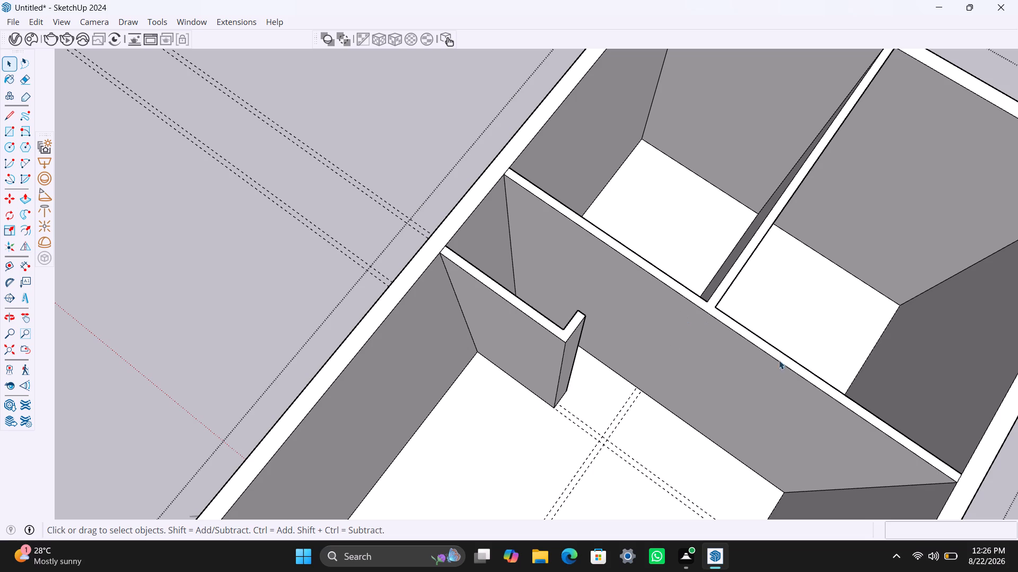
{"action": "scroll", "coordinate": [701, 335], "scroll_direction": "up", "scroll_amount": 2}
{"action": "middle_click_drag", "start_coordinate": [669, 377], "coordinate": [729, 378]}
{"action": "scroll", "coordinate": [718, 337], "scroll_direction": "down", "scroll_amount": 10}
{"action": "middle_click_drag", "start_coordinate": [786, 358], "coordinate": [605, 299]}
{"action": "scroll", "coordinate": [657, 378], "scroll_direction": "down", "scroll_amount": 3}
{"action": "middle_click_drag", "start_coordinate": [671, 473], "coordinate": [689, 475]}
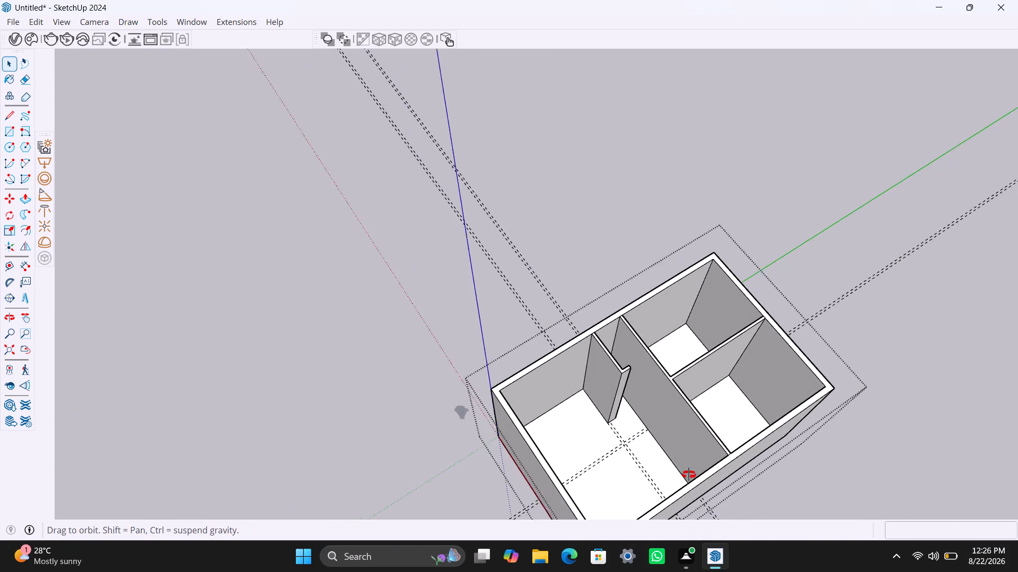
{"action": "middle_click_drag", "start_coordinate": [689, 475], "coordinate": [706, 472]}
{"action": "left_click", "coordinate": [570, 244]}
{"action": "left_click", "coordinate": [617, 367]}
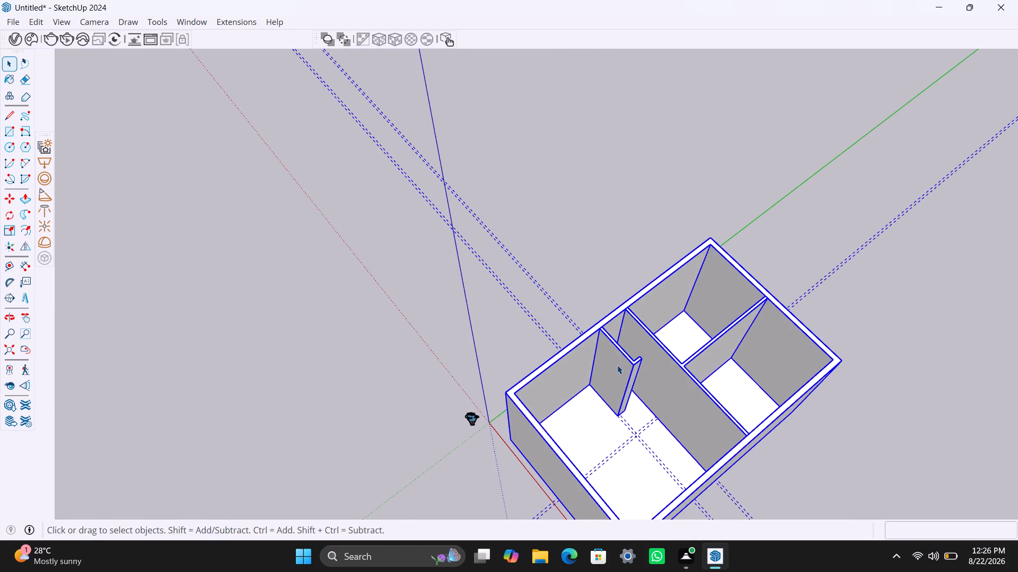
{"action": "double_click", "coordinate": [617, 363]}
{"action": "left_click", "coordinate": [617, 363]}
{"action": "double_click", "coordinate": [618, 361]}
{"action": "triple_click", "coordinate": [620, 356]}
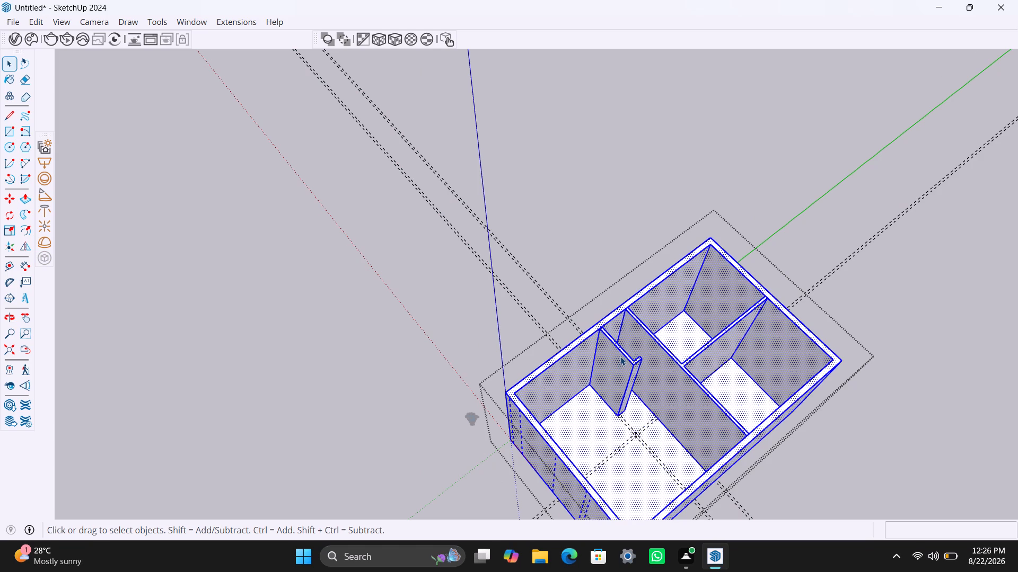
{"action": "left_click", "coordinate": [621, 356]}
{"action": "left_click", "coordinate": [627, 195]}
Examine the whole ground-floor partition layout from above, comparing the shortened cross wall with the rooms around it.
{"action": "scroll", "coordinate": [511, 463], "scroll_direction": "down", "scroll_amount": 4}
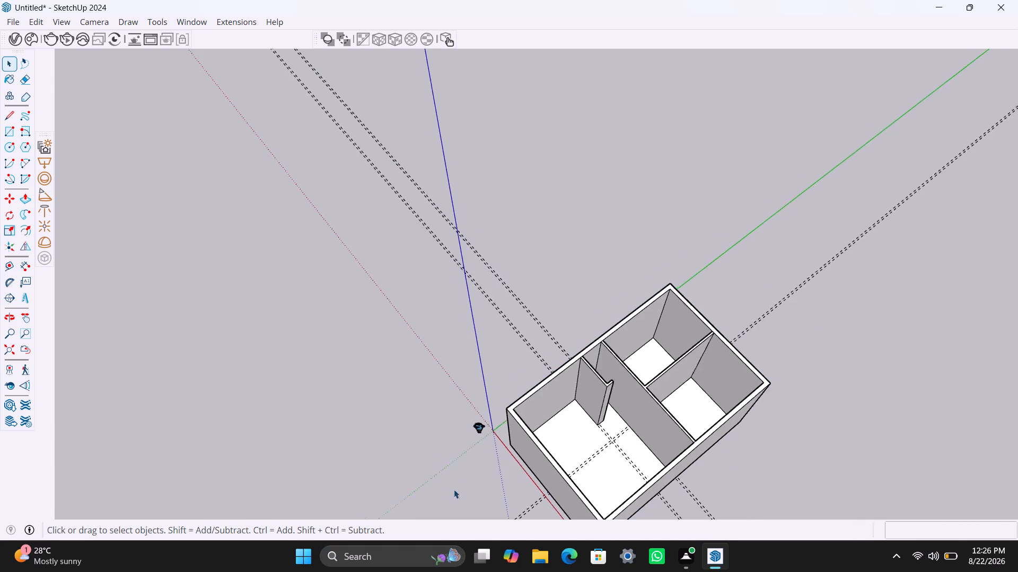
{"action": "middle_click_drag", "start_coordinate": [453, 490], "coordinate": [607, 491]}
{"action": "scroll", "coordinate": [593, 401], "scroll_direction": "up", "scroll_amount": 3}
{"action": "middle_click_drag", "start_coordinate": [545, 380], "coordinate": [586, 486]}
{"action": "scroll", "coordinate": [610, 339], "scroll_direction": "down", "scroll_amount": 2}
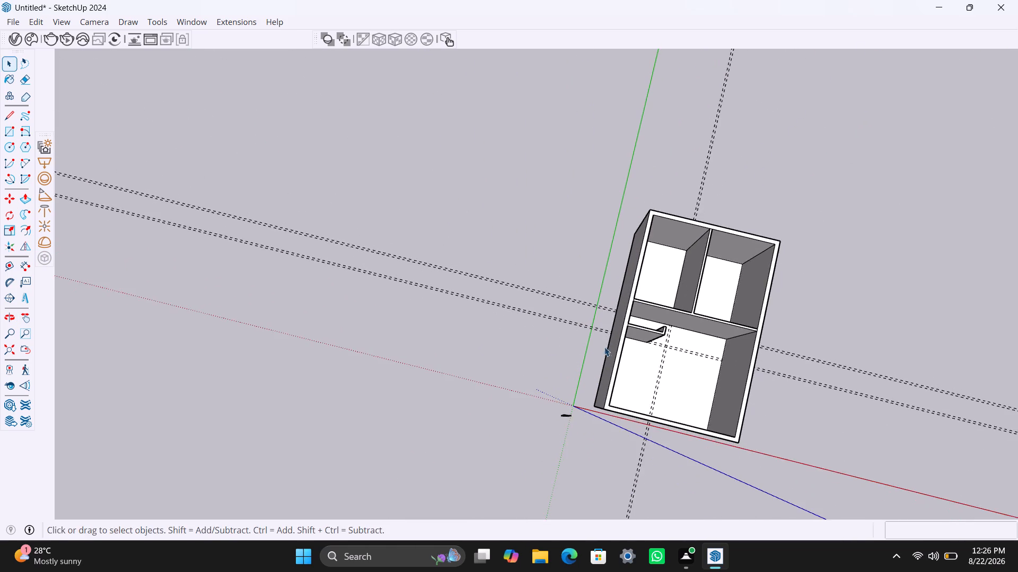
{"action": "middle_click_drag", "start_coordinate": [604, 347], "coordinate": [485, 342]}
{"action": "scroll", "coordinate": [567, 396], "scroll_direction": "up", "scroll_amount": 3}
{"action": "middle_click_drag", "start_coordinate": [547, 400], "coordinate": [580, 405]}
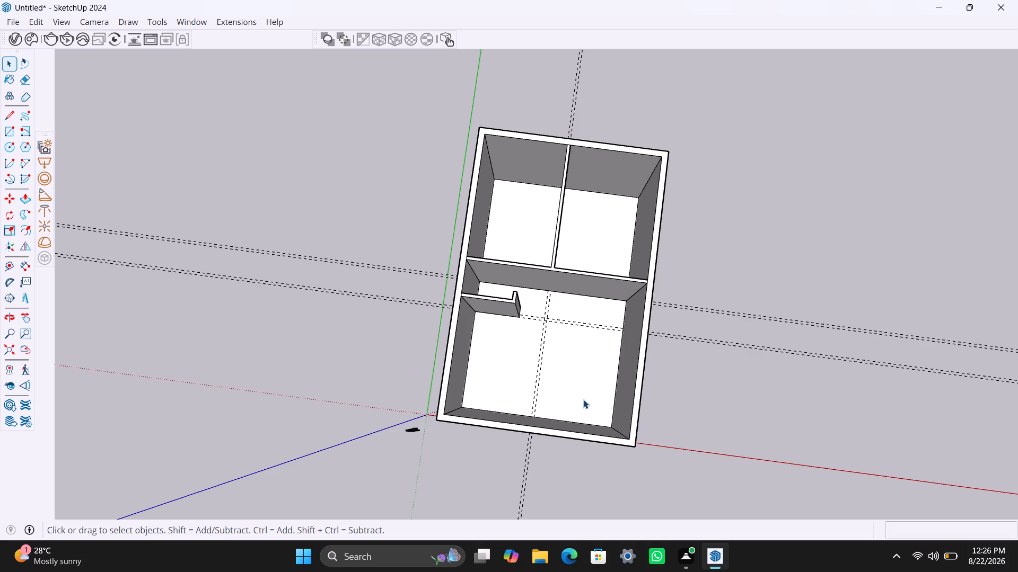
{"action": "scroll", "coordinate": [527, 293], "scroll_direction": "up", "scroll_amount": 3}
{"action": "middle_click_drag", "start_coordinate": [521, 292], "coordinate": [481, 336]}
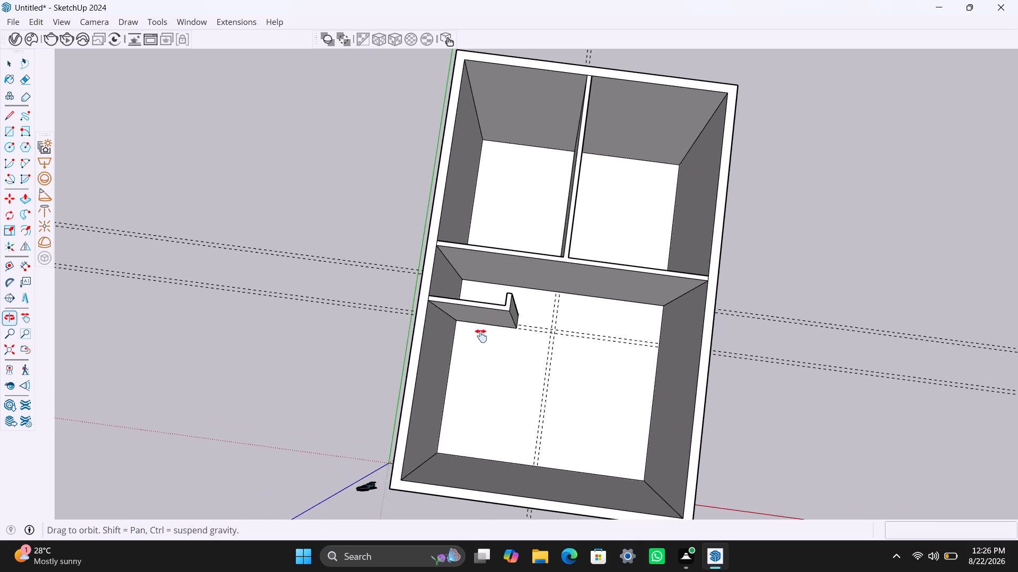
{"action": "middle_click_drag", "start_coordinate": [481, 336], "coordinate": [460, 359]}
{"action": "scroll", "coordinate": [479, 358], "scroll_direction": "up", "scroll_amount": 2}
{"action": "middle_click_drag", "start_coordinate": [484, 362], "coordinate": [502, 352]}
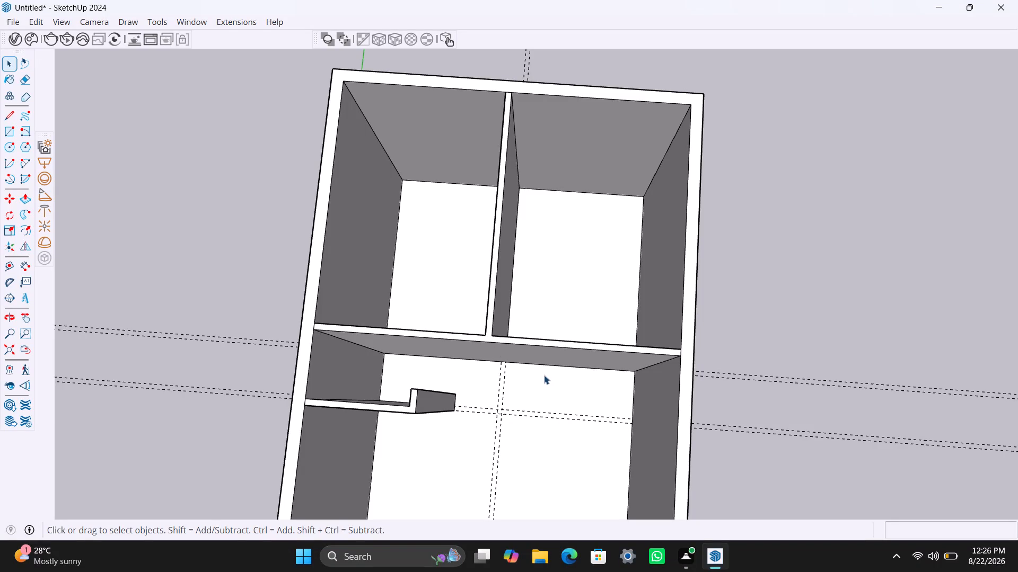
{"action": "scroll", "coordinate": [495, 349], "scroll_direction": "up", "scroll_amount": 3}
{"action": "middle_click_drag", "start_coordinate": [483, 346], "coordinate": [486, 337]}
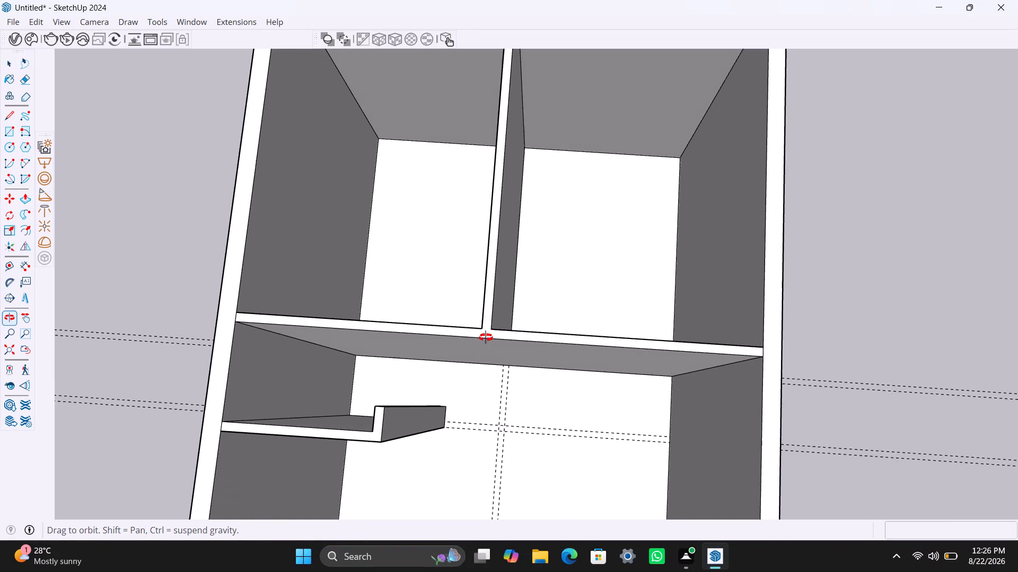
{"action": "middle_click_drag", "start_coordinate": [486, 337], "coordinate": [462, 342]}
{"action": "scroll", "coordinate": [682, 390], "scroll_direction": "up", "scroll_amount": 2}
{"action": "middle_click_drag", "start_coordinate": [683, 388], "coordinate": [684, 381]}
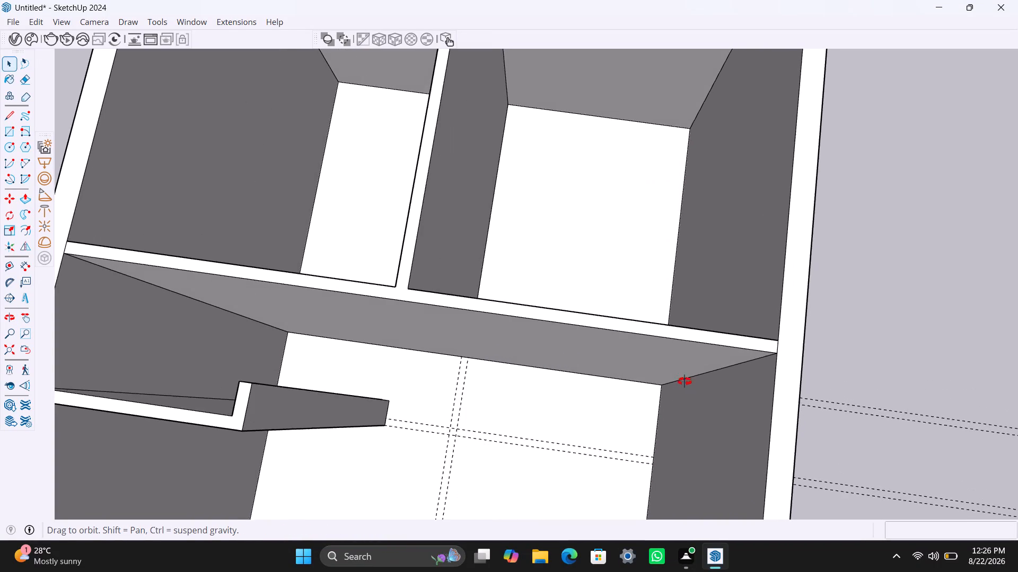
{"action": "middle_click_drag", "start_coordinate": [684, 381], "coordinate": [682, 364]}
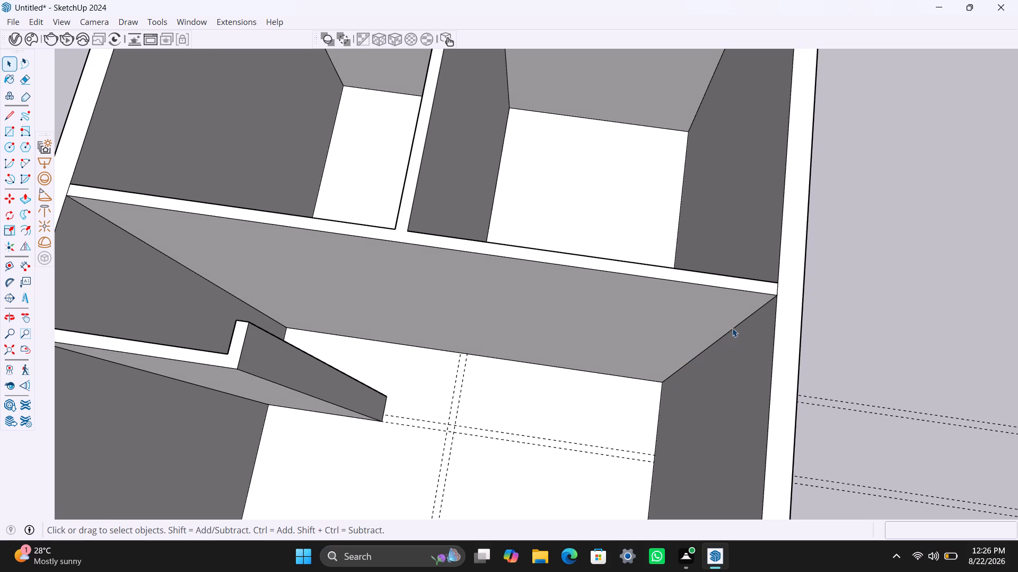
{"action": "scroll", "coordinate": [723, 330], "scroll_direction": "down", "scroll_amount": 7}
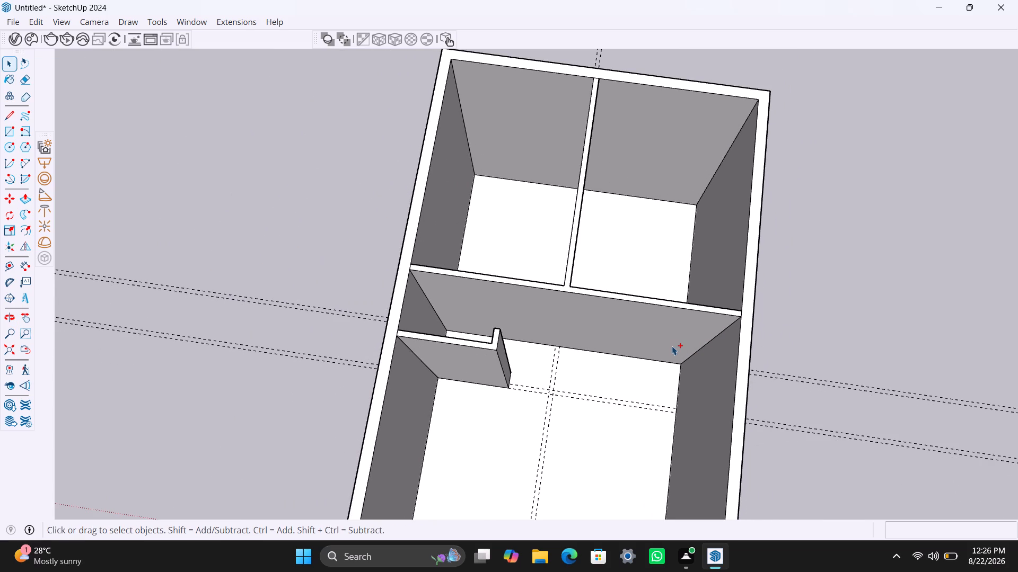
Undo the short return wall and the shortened cross partition it stands on.
{"action": "key", "text": "ctrl+z"}
{"action": "key", "text": "ctrl+z"}
{"action": "key", "text": "ctrl+z"}
{"action": "key", "text": "ctrl+z"}
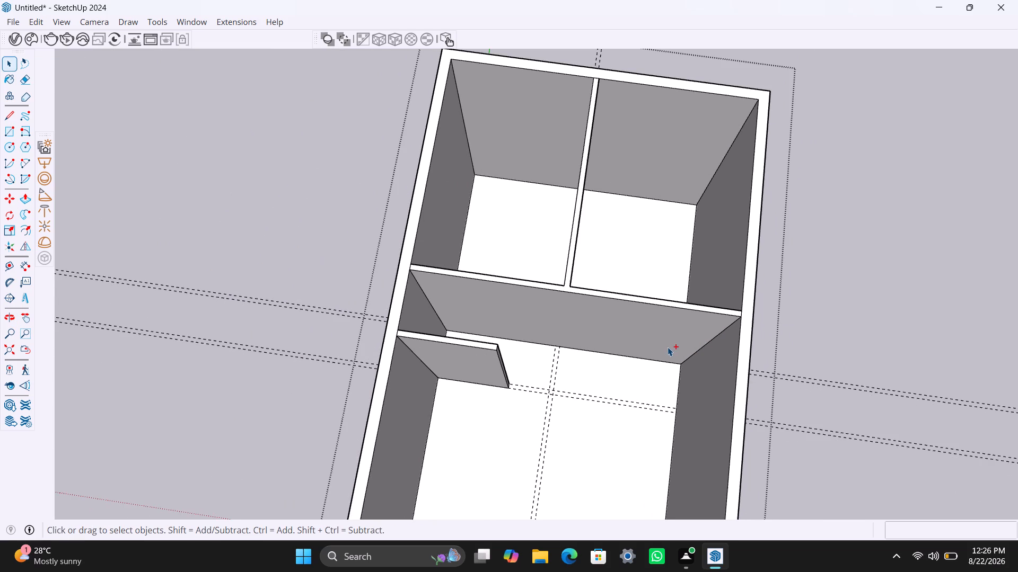
{"action": "key", "text": "ctrl+z"}
{"action": "key", "text": "ctrl+z"}
{"action": "key", "text": "ctrl+z"}
{"action": "key", "text": "ctrl+z"}
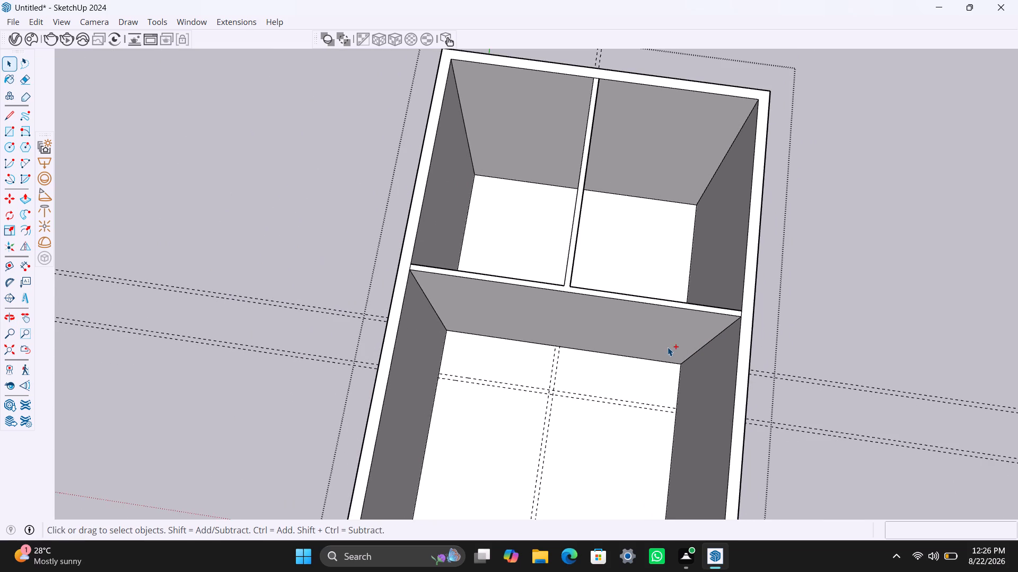
Undo the second pair of cross guides and both halves of the full-width cross partition, keeping the lengthwise partition.
{"action": "key", "text": "ctrl+z"}
{"action": "key", "text": "ctrl+z"}
{"action": "key", "text": "ctrl+z"}
{"action": "key", "text": "ctrl+z"}
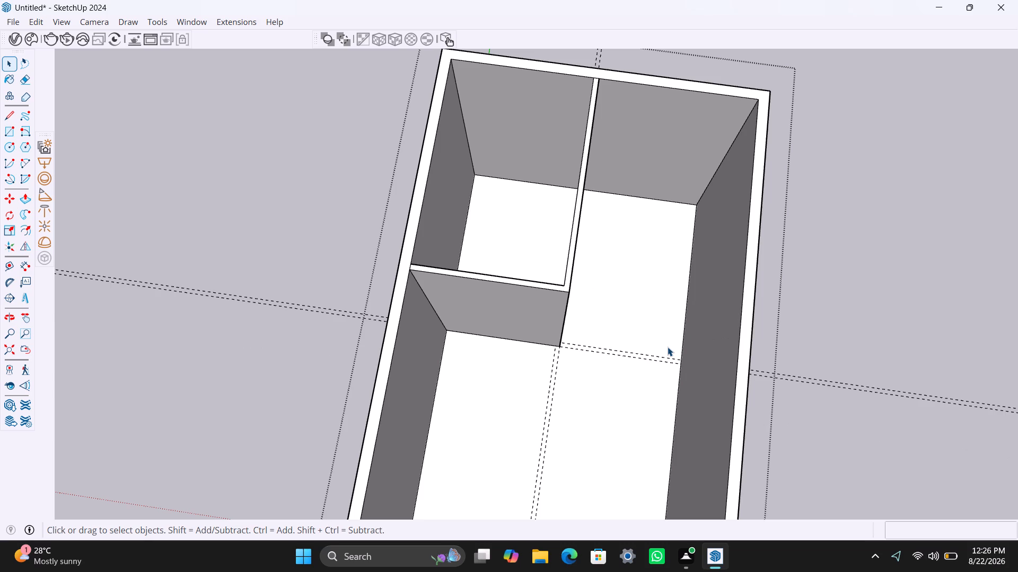
{"action": "key", "text": "ctrl+z"}
{"action": "key", "text": "ctrl+z"}
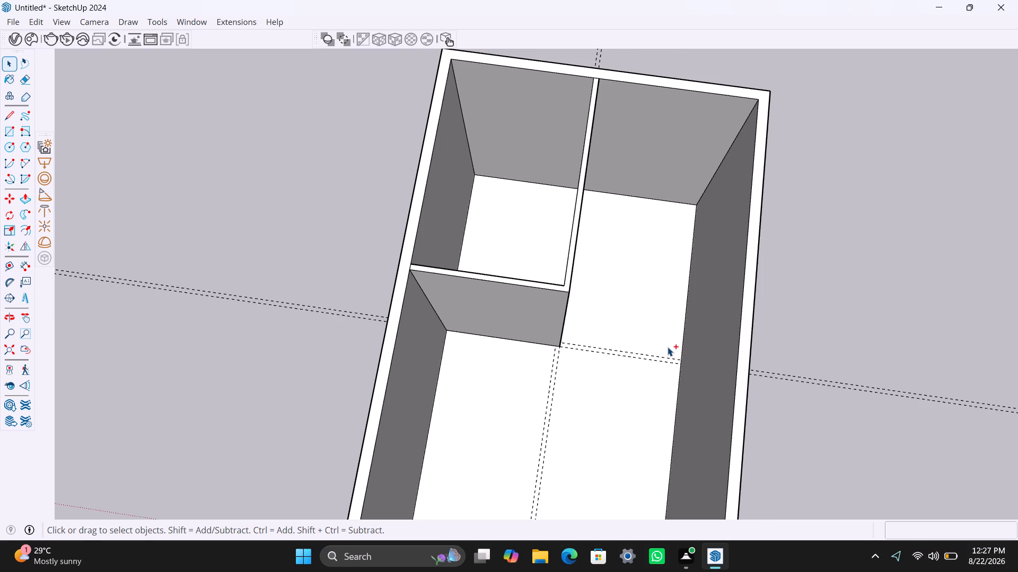
{"action": "key", "text": "ctrl+z"}
{"action": "key", "text": "ctrl+z"}
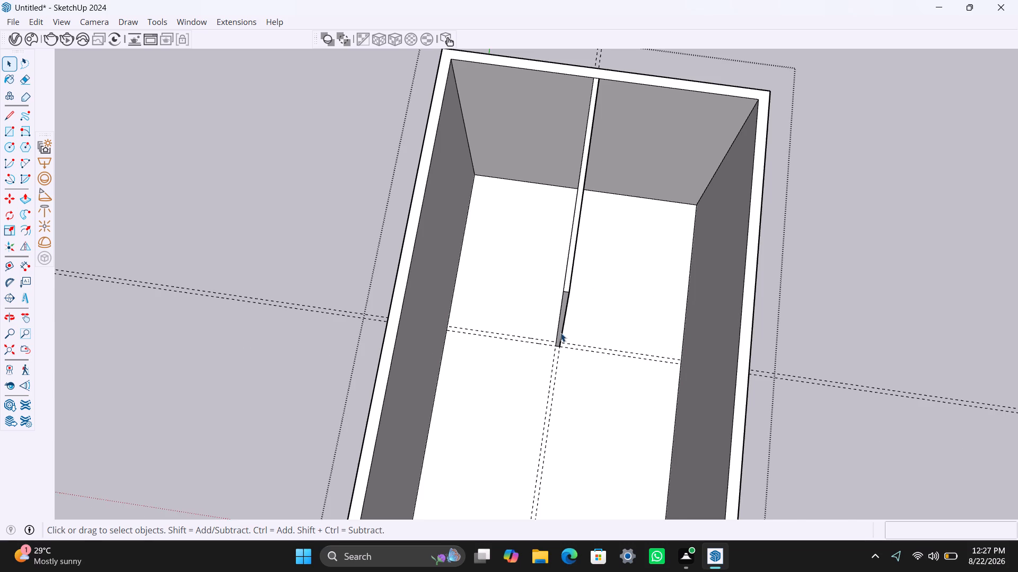
Examine the free end of the lengthwise partition from both sides, including the strip edge on its face and the cross guides below.
{"action": "scroll", "coordinate": [560, 332], "scroll_direction": "up", "scroll_amount": 6}
{"action": "middle_click_drag", "start_coordinate": [542, 346], "coordinate": [610, 353]}
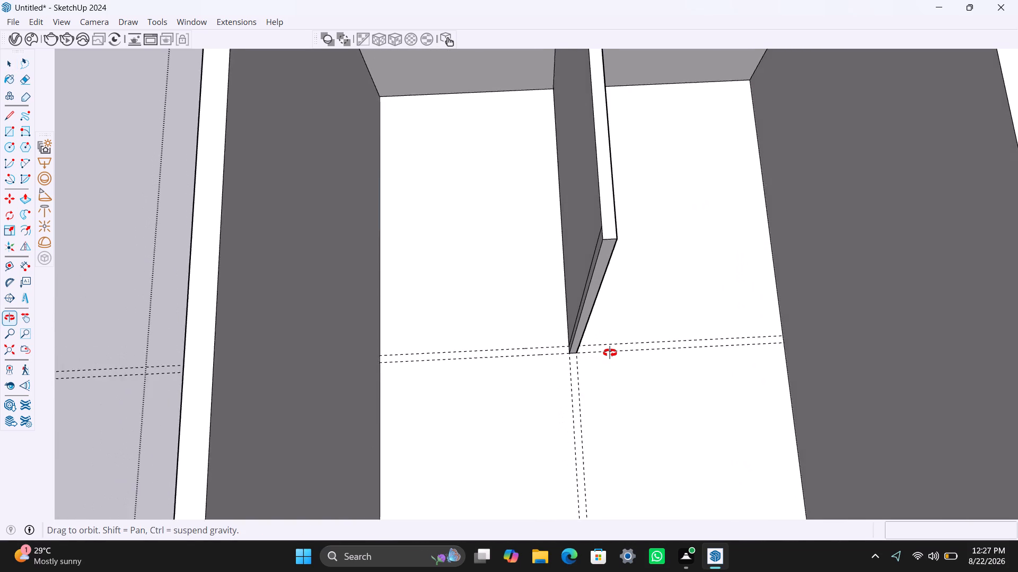
{"action": "middle_click_drag", "start_coordinate": [610, 353], "coordinate": [630, 354]}
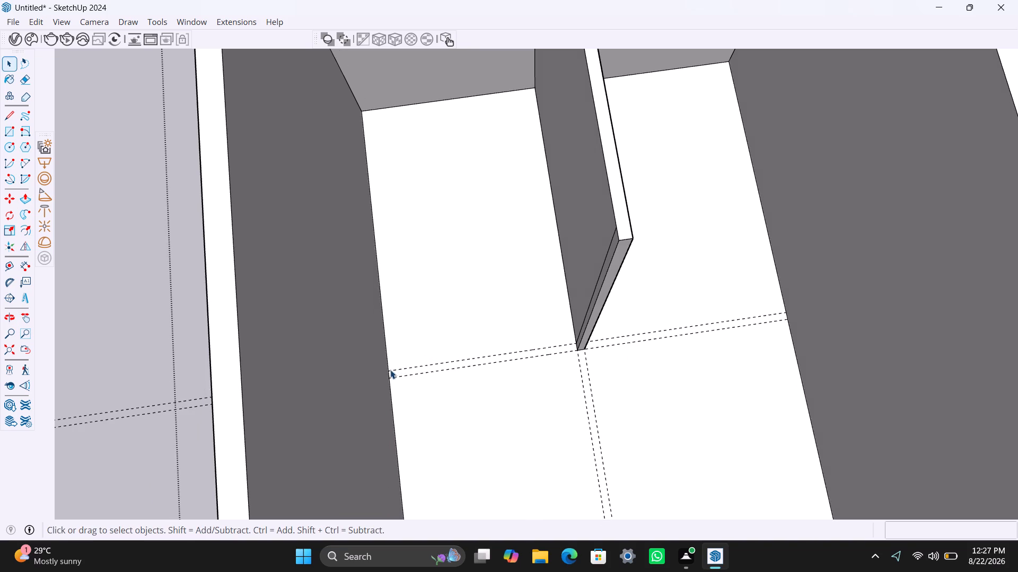
{"action": "scroll", "coordinate": [494, 368], "scroll_direction": "down", "scroll_amount": 2}
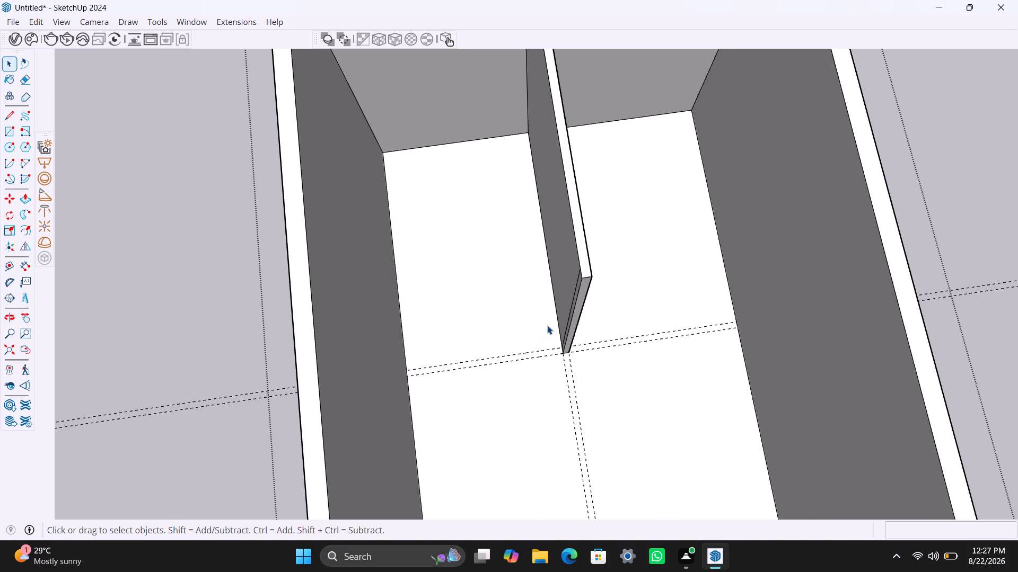
{"action": "scroll", "coordinate": [547, 325], "scroll_direction": "up", "scroll_amount": 2}
{"action": "middle_click_drag", "start_coordinate": [552, 336], "coordinate": [601, 345]}
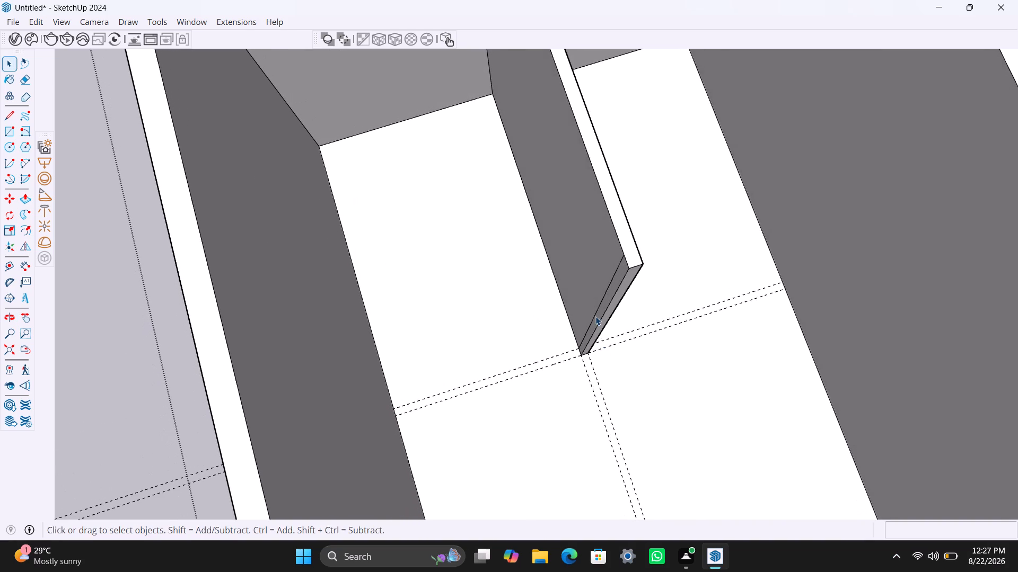
{"action": "scroll", "coordinate": [596, 312], "scroll_direction": "up", "scroll_amount": 1}
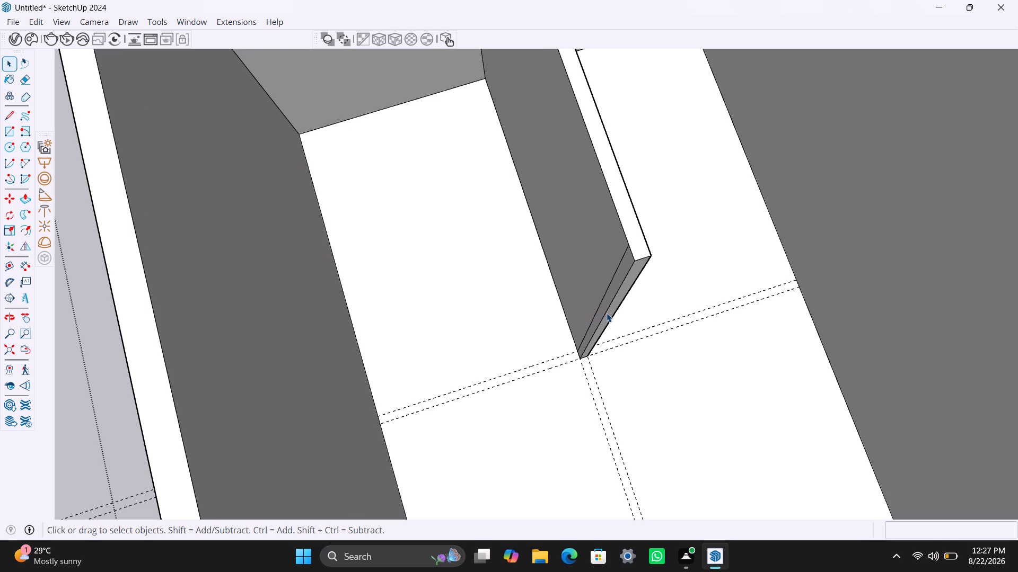
{"action": "scroll", "coordinate": [605, 313], "scroll_direction": "down", "scroll_amount": 2}
{"action": "middle_click_drag", "start_coordinate": [605, 314], "coordinate": [569, 324]}
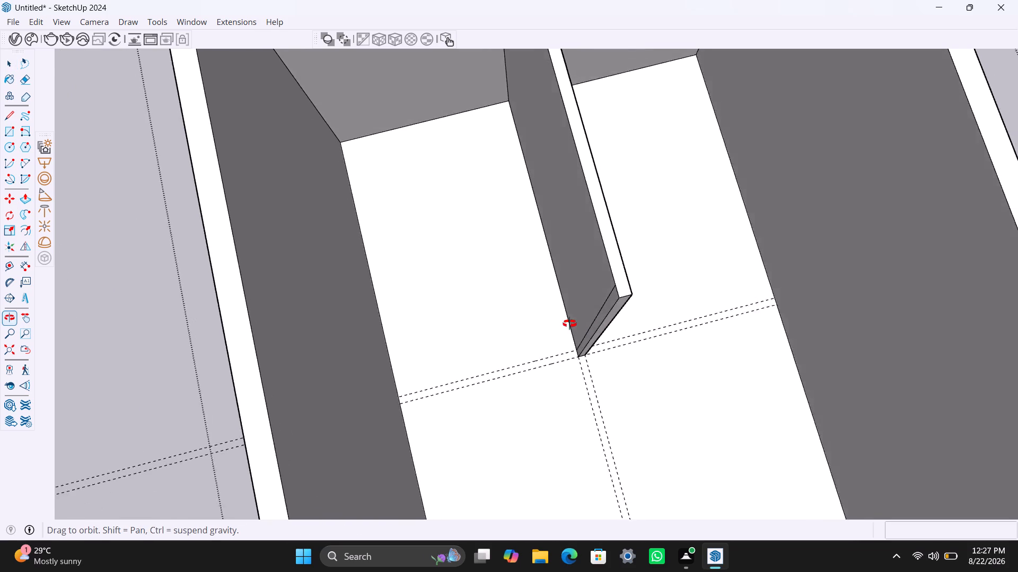
{"action": "middle_click_drag", "start_coordinate": [569, 324], "coordinate": [361, 326]}
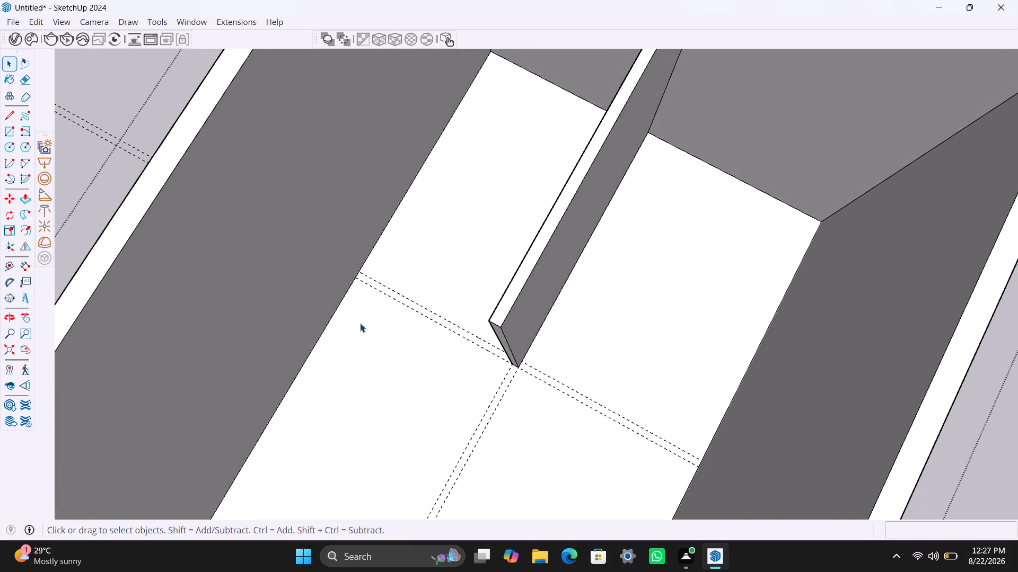
{"action": "scroll", "coordinate": [360, 322], "scroll_direction": "down", "scroll_amount": 4}
{"action": "middle_click_drag", "start_coordinate": [370, 341], "coordinate": [643, 351]}
{"action": "scroll", "coordinate": [479, 372], "scroll_direction": "up", "scroll_amount": 3}
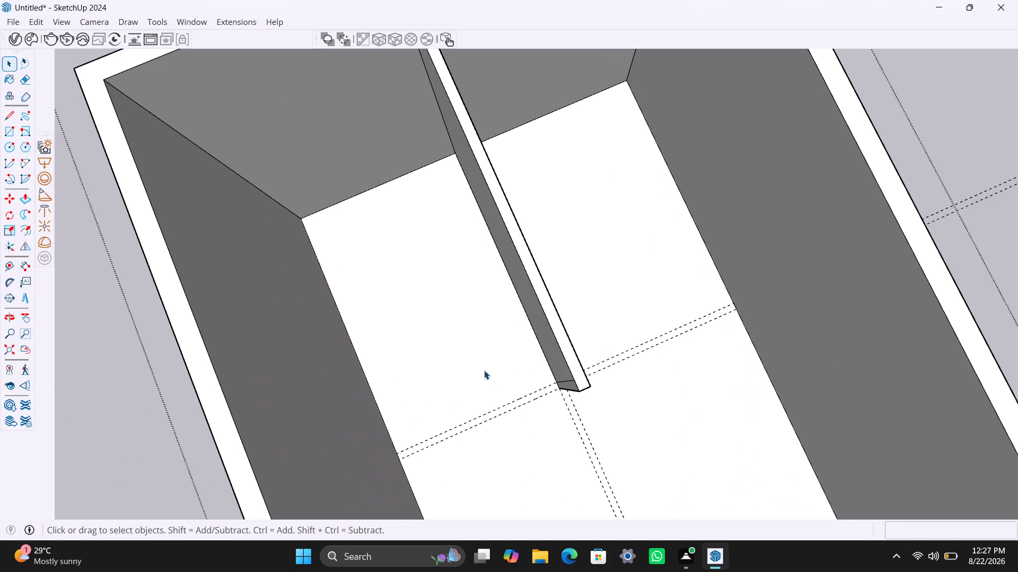
Delete the leftover vertical edge near the free end of the lengthwise partition's face.
{"action": "middle_click_drag", "start_coordinate": [508, 398], "coordinate": [516, 375]}
{"action": "middle_click_drag", "start_coordinate": [569, 372], "coordinate": [569, 365]}
{"action": "scroll", "coordinate": [569, 372], "scroll_direction": "up", "scroll_amount": 3}
{"action": "left_click", "coordinate": [576, 341]}
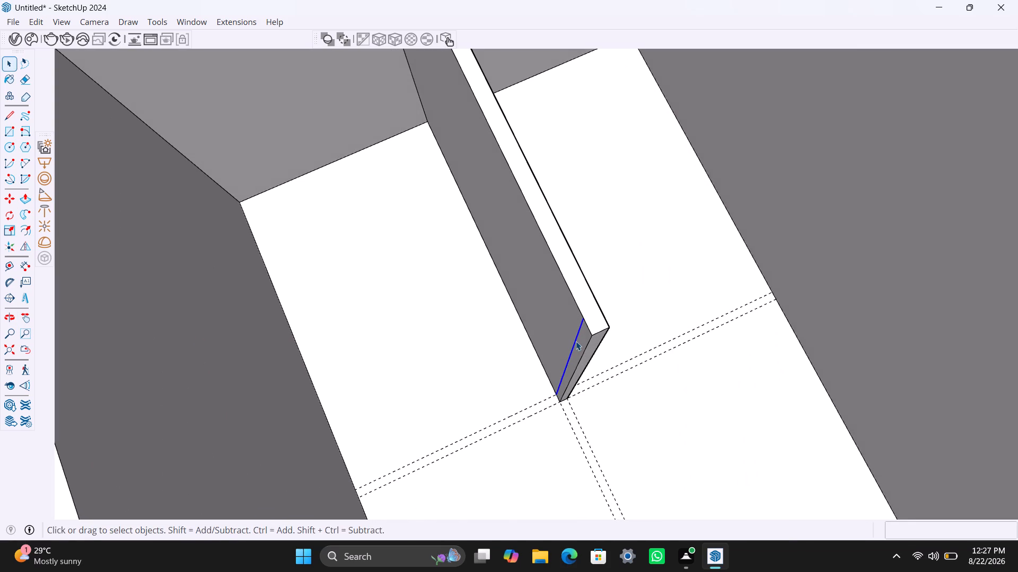
{"action": "key", "text": "Delete"}
Copy the vertical end edge on the lengthwise partition's opposite face 4.5" inward to mark out a narrow strip.
{"action": "scroll", "coordinate": [476, 452], "scroll_direction": "down", "scroll_amount": 6}
{"action": "middle_click_drag", "start_coordinate": [500, 450], "coordinate": [421, 444]}
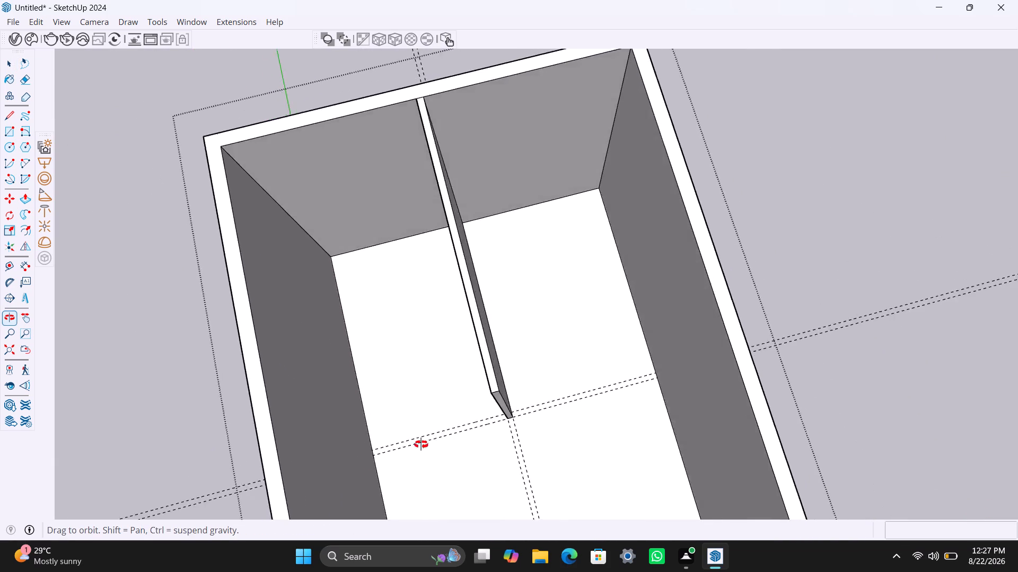
{"action": "middle_click_drag", "start_coordinate": [421, 444], "coordinate": [362, 439]}
{"action": "scroll", "coordinate": [442, 406], "scroll_direction": "up", "scroll_amount": 3}
{"action": "middle_click_drag", "start_coordinate": [479, 417], "coordinate": [380, 422]}
{"action": "scroll", "coordinate": [413, 377], "scroll_direction": "up", "scroll_amount": 3}
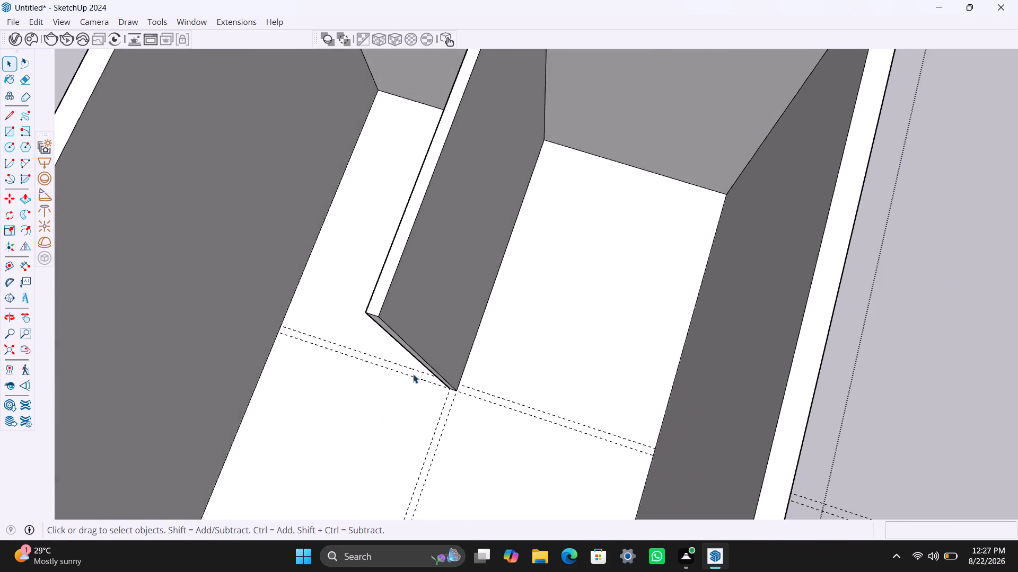
{"action": "scroll", "coordinate": [413, 374], "scroll_direction": "up", "scroll_amount": 1}
{"action": "left_click", "coordinate": [393, 297]}
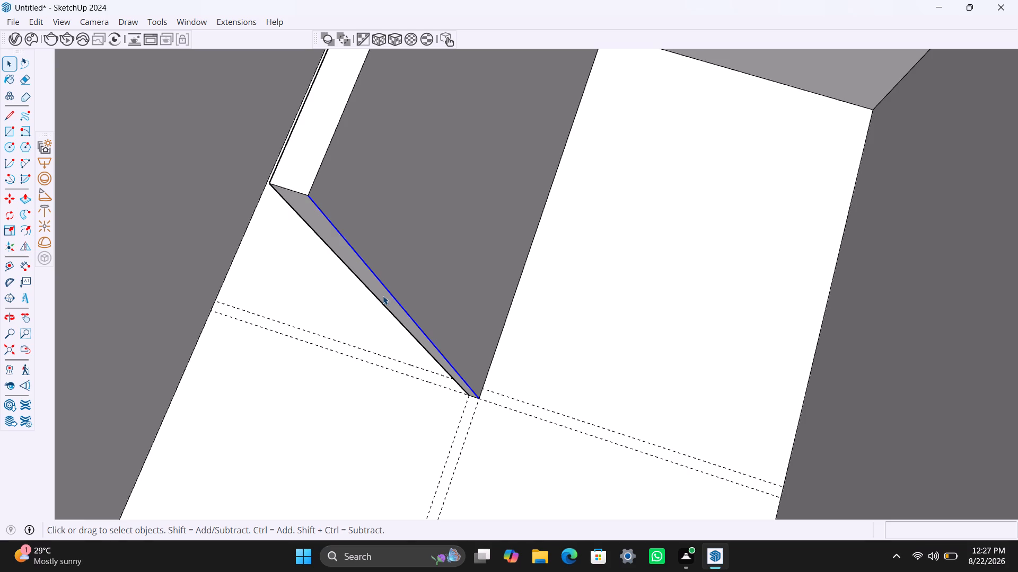
{"action": "key", "text": "m"}
{"action": "left_click", "coordinate": [310, 195]}
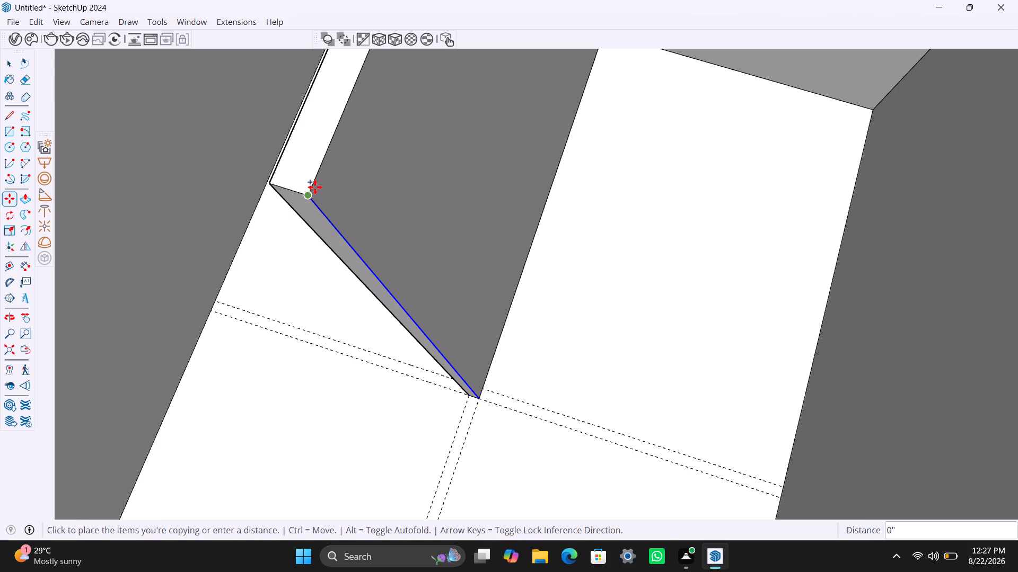
{"action": "type", "text": "4.5"}
{"action": "key", "text": "shift+quotedbl"}
{"action": "key", "text": "Return"}
{"action": "key", "text": "space"}
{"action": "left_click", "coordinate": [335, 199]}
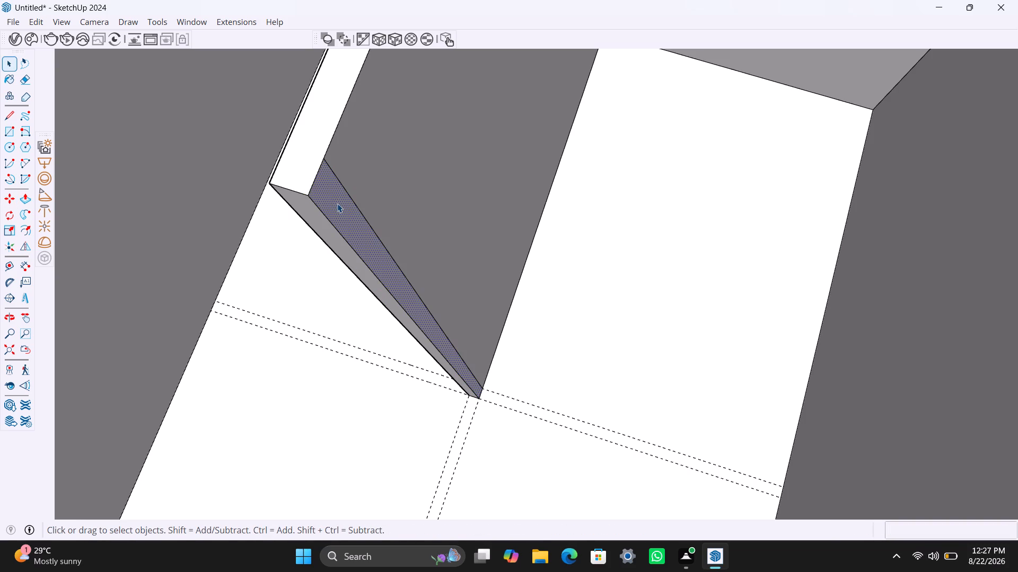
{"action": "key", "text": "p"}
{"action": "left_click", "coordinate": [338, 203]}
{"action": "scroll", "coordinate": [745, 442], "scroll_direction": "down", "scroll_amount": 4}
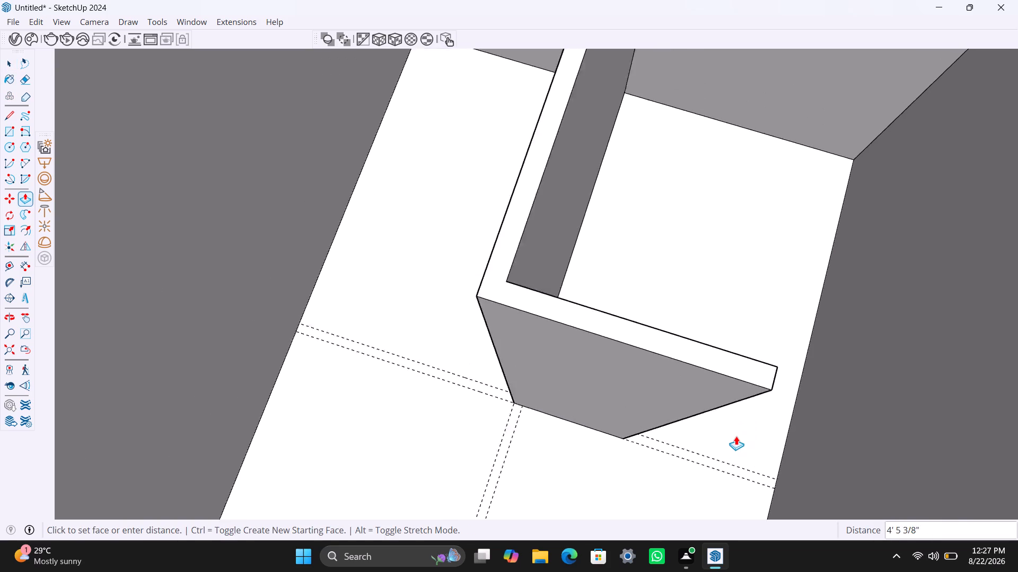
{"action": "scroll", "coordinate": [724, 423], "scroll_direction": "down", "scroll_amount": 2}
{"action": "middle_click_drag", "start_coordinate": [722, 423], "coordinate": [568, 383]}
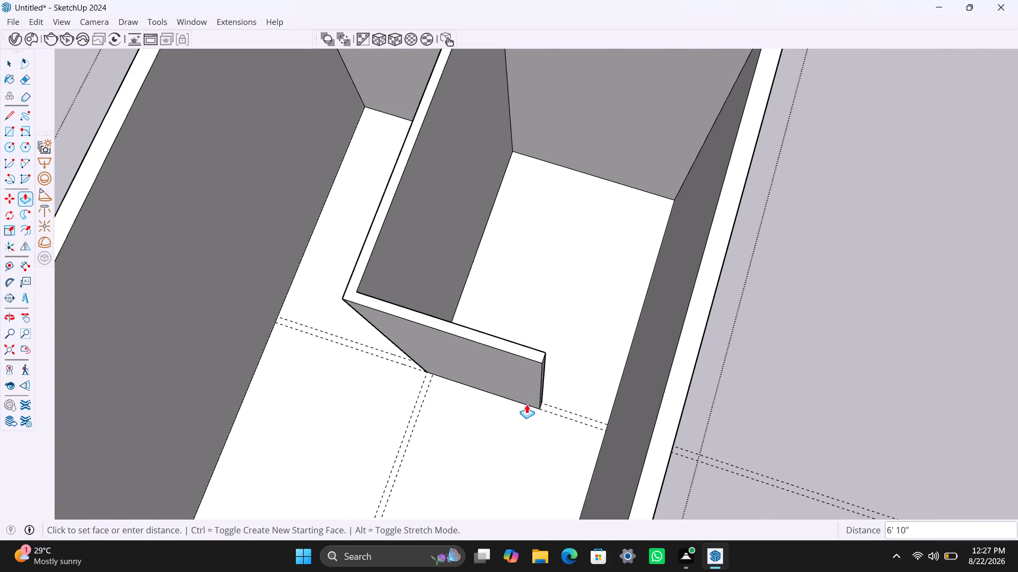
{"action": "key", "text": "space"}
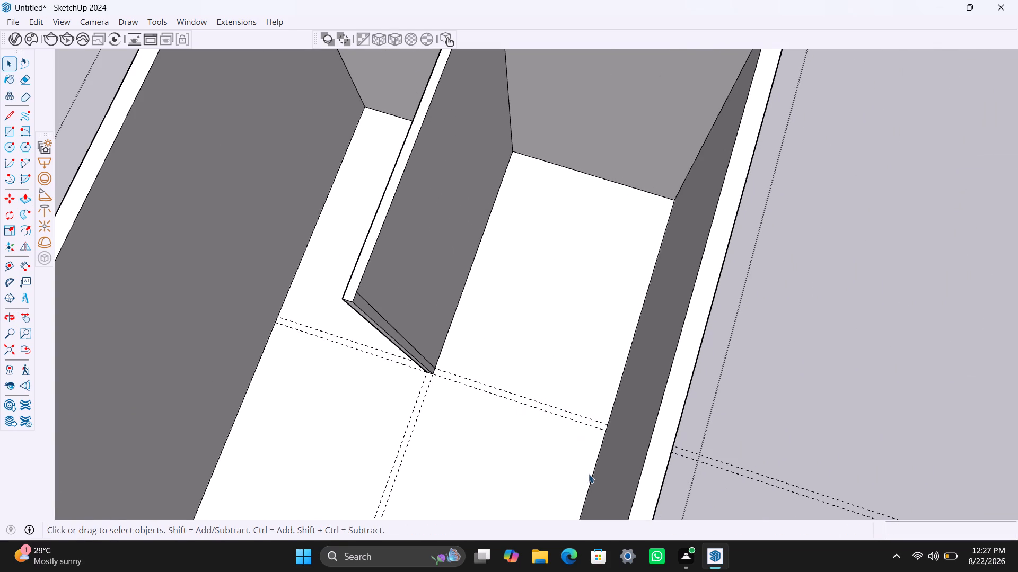
Place a lengthwise guide on the floor 3' in from the long outer wall facing the newly marked strip.
{"action": "key", "text": "t"}
{"action": "left_click", "coordinate": [621, 383]}
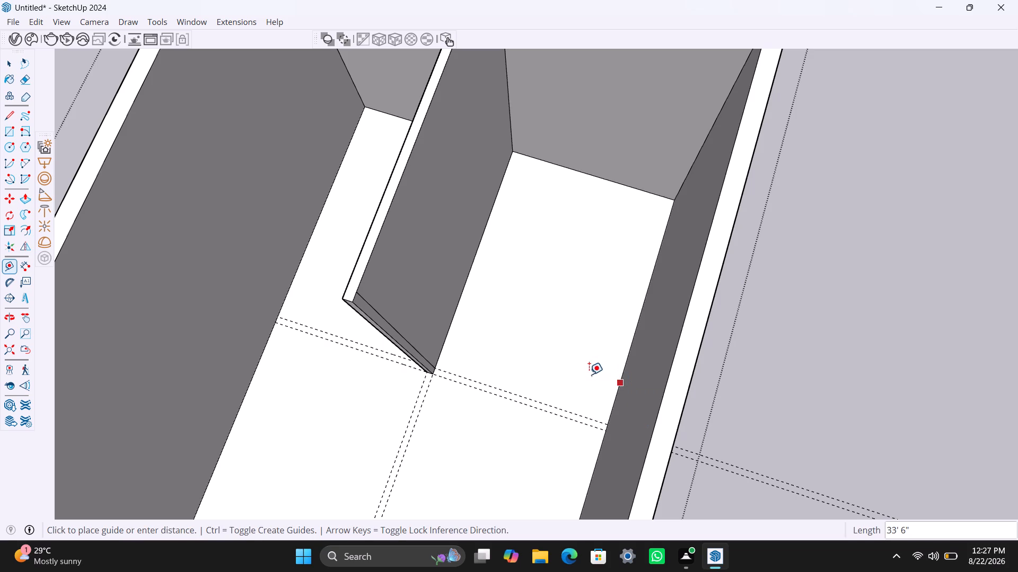
{"action": "left_click_drag", "start_coordinate": [607, 373], "coordinate": [614, 383]}
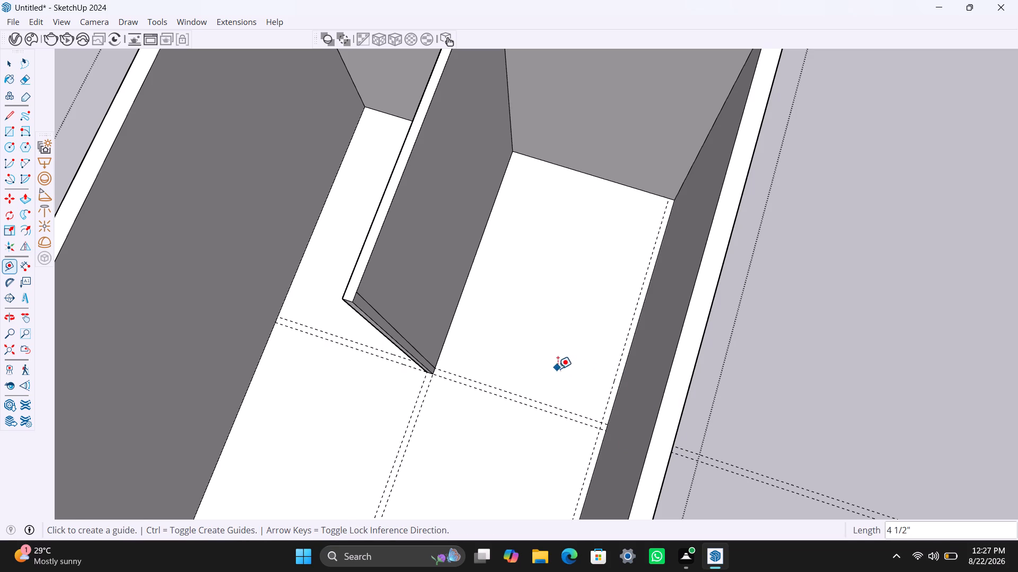
{"action": "key", "text": "Escape"}
{"action": "key", "text": "Escape"}
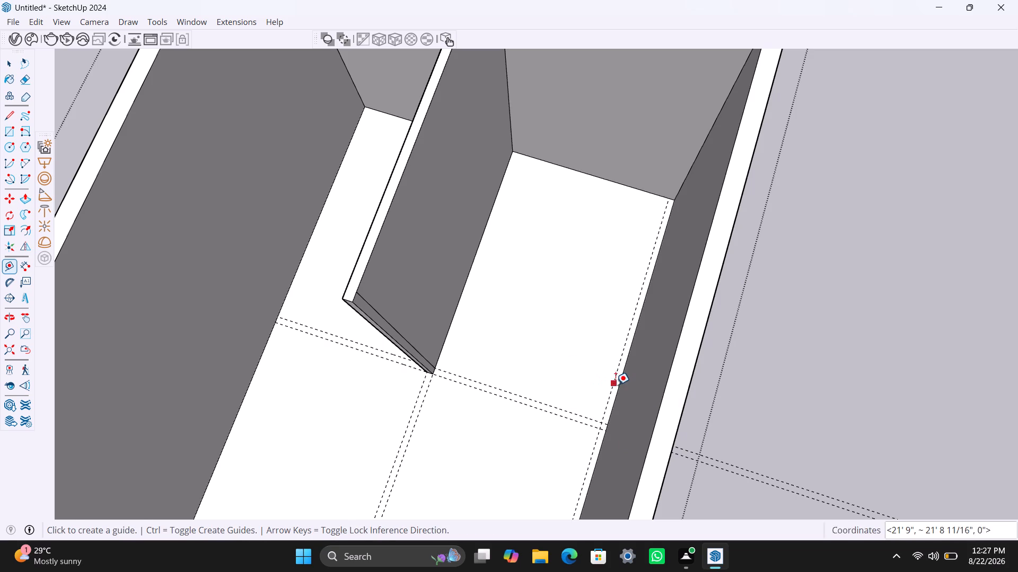
{"action": "key", "text": "ctrl+z"}
{"action": "left_click", "coordinate": [618, 382]}
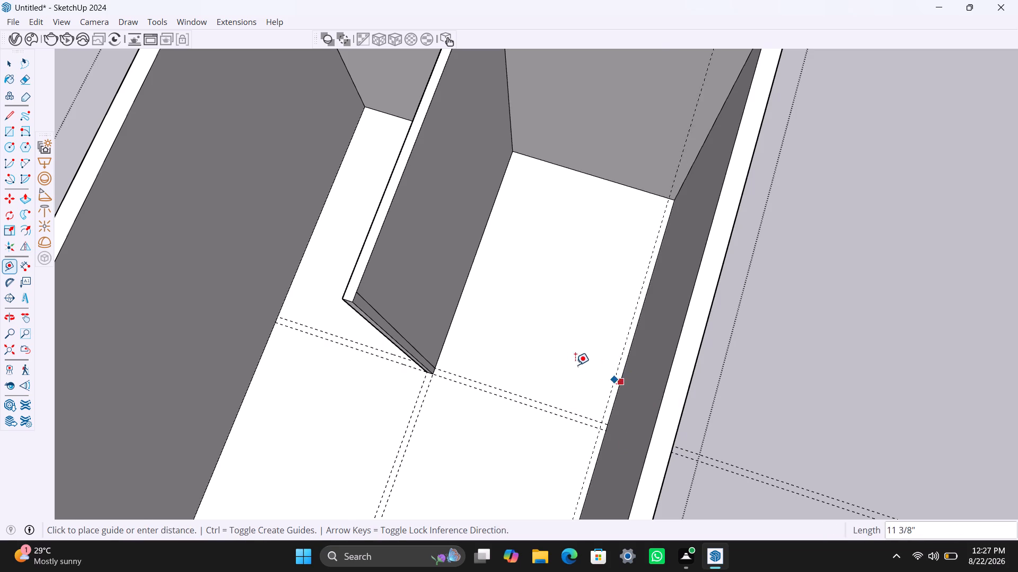
{"action": "type", "text": "3'"}
{"action": "key", "text": "Return"}
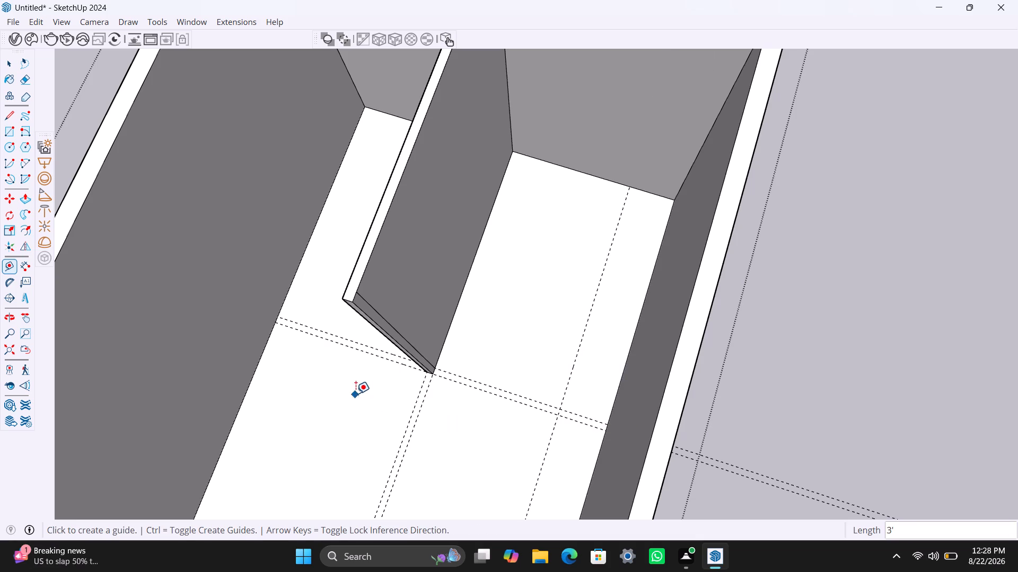
Place a second lengthwise guide 3' from the partition's base on its other side, away from the marked strip.
{"action": "scroll", "coordinate": [332, 368], "scroll_direction": "down", "scroll_amount": 3}
{"action": "middle_click_drag", "start_coordinate": [326, 379], "coordinate": [466, 360]}
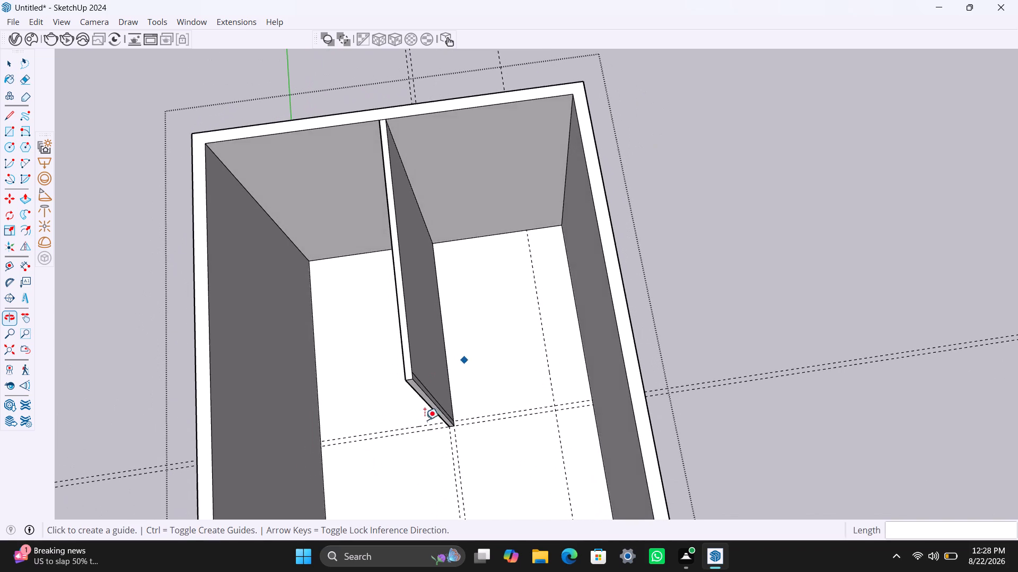
{"action": "scroll", "coordinate": [403, 430], "scroll_direction": "up", "scroll_amount": 2}
{"action": "middle_click_drag", "start_coordinate": [392, 433], "coordinate": [449, 400]}
{"action": "middle_click_drag", "start_coordinate": [480, 346], "coordinate": [480, 346]}
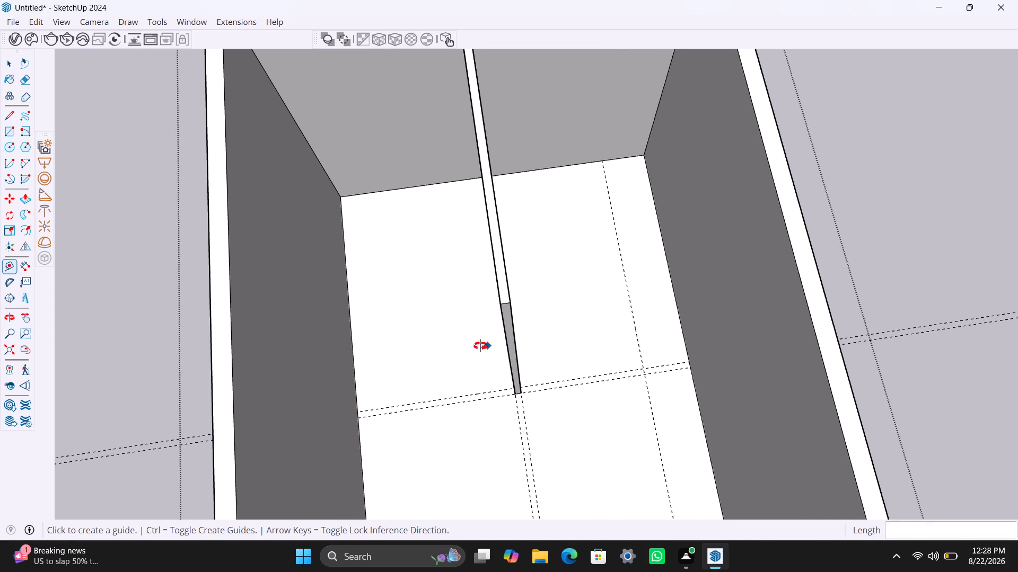
{"action": "middle_click_drag", "start_coordinate": [480, 346], "coordinate": [518, 336]}
{"action": "scroll", "coordinate": [518, 332], "scroll_direction": "up", "scroll_amount": 4}
{"action": "left_click", "coordinate": [511, 325]}
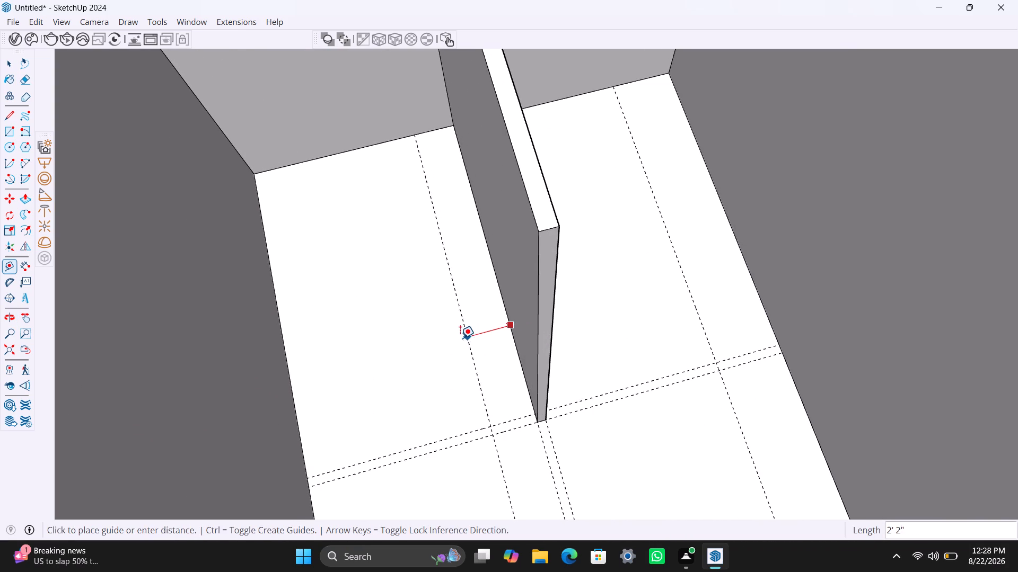
{"action": "type", "text": "3'"}
{"action": "key", "text": "Return"}
{"action": "key", "text": "space"}
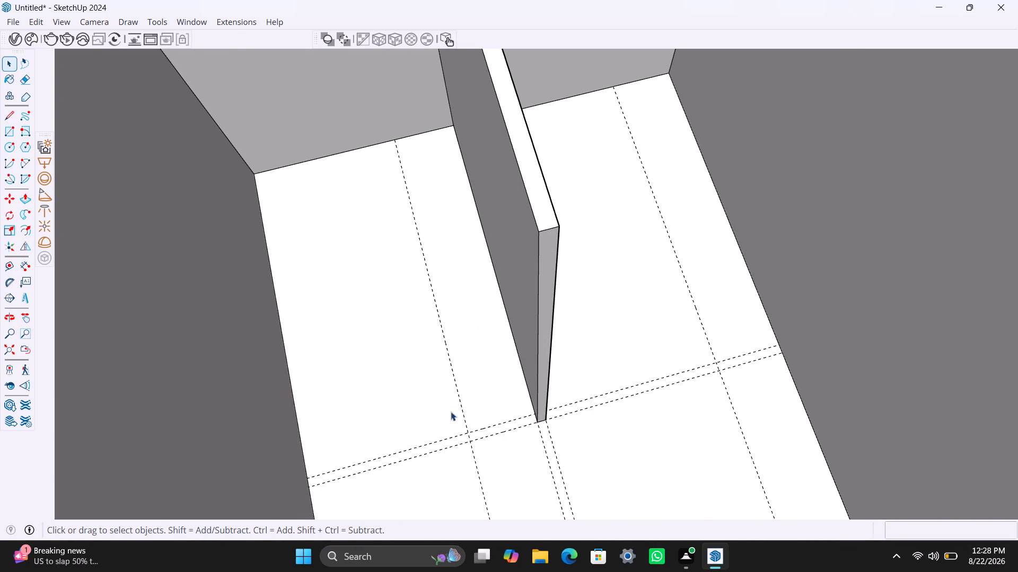
Draw a rectangle between the two cross guides, from the far long outer wall to the 3' guide beside the partition.
{"action": "scroll", "coordinate": [453, 441], "scroll_direction": "down", "scroll_amount": 5}
{"action": "middle_click_drag", "start_coordinate": [481, 468], "coordinate": [392, 467]}
{"action": "scroll", "coordinate": [364, 424], "scroll_direction": "up", "scroll_amount": 3}
{"action": "middle_click_drag", "start_coordinate": [392, 435], "coordinate": [376, 443]}
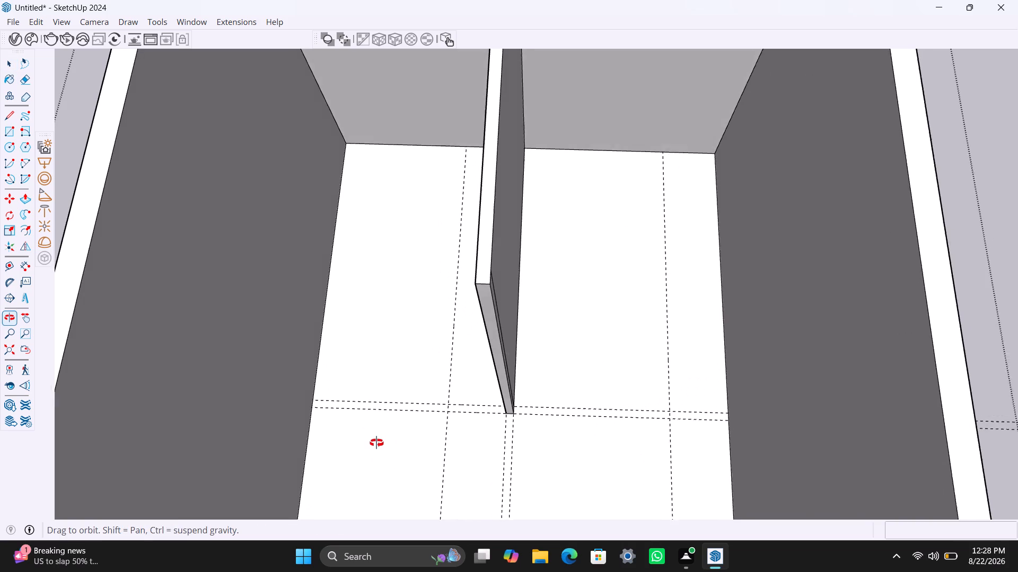
{"action": "middle_click_drag", "start_coordinate": [376, 443], "coordinate": [374, 443]}
{"action": "key", "text": "r"}
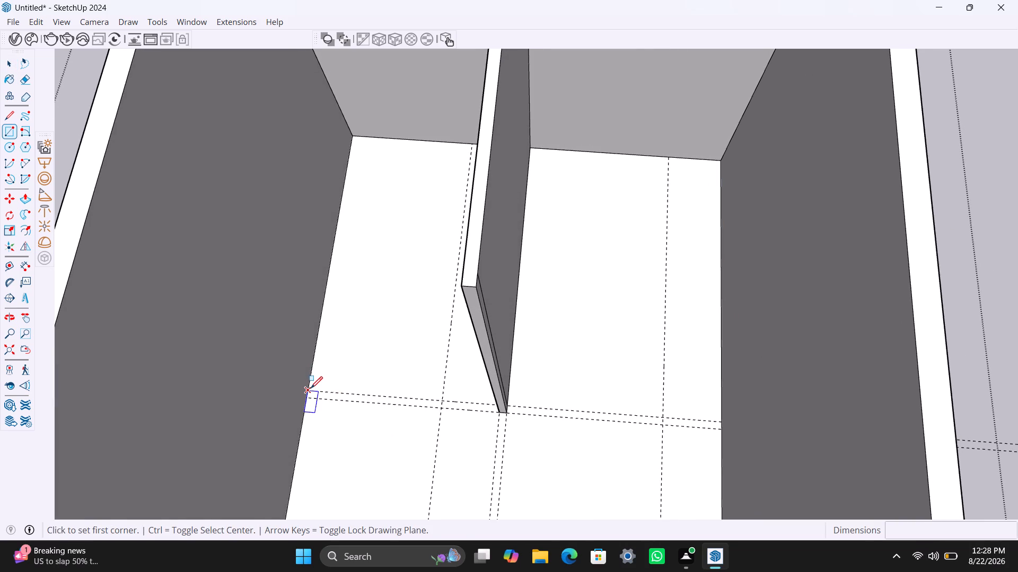
{"action": "left_click", "coordinate": [311, 388]}
{"action": "left_click", "coordinate": [441, 409]}
{"action": "key", "text": "space"}
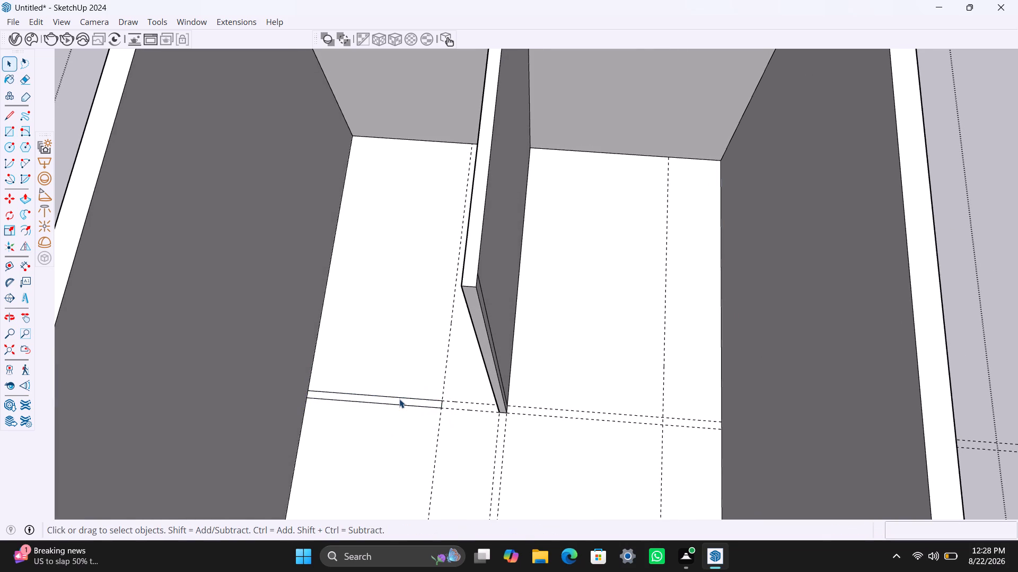
Push/Pull the new floor rectangle up to the top of the lengthwise partition to form a cross wall.
{"action": "left_click", "coordinate": [399, 399]}
{"action": "left_click", "coordinate": [402, 401]}
{"action": "key", "text": "p"}
{"action": "left_click", "coordinate": [402, 401]}
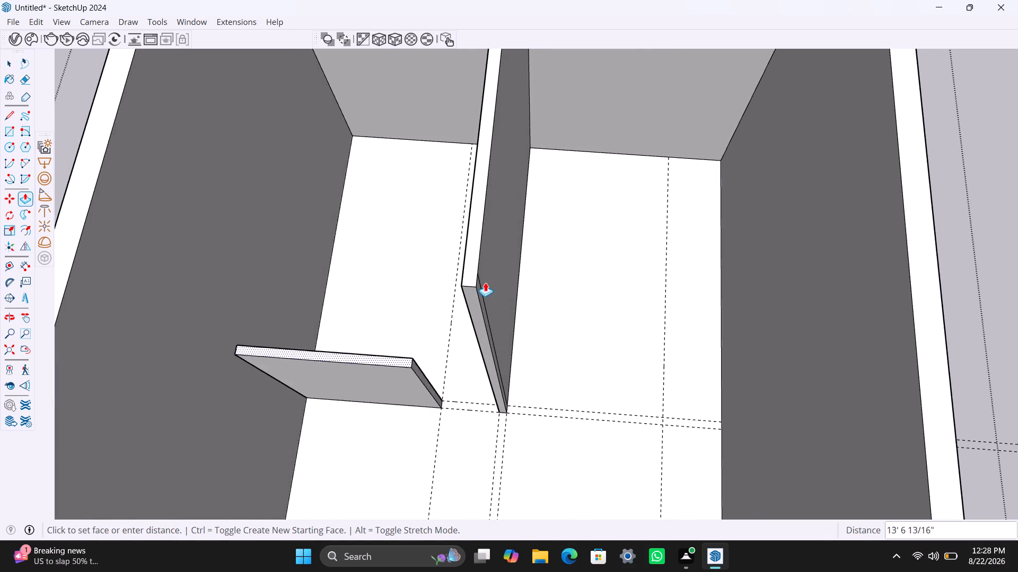
{"action": "left_click", "coordinate": [469, 273]}
{"action": "key", "text": "space"}
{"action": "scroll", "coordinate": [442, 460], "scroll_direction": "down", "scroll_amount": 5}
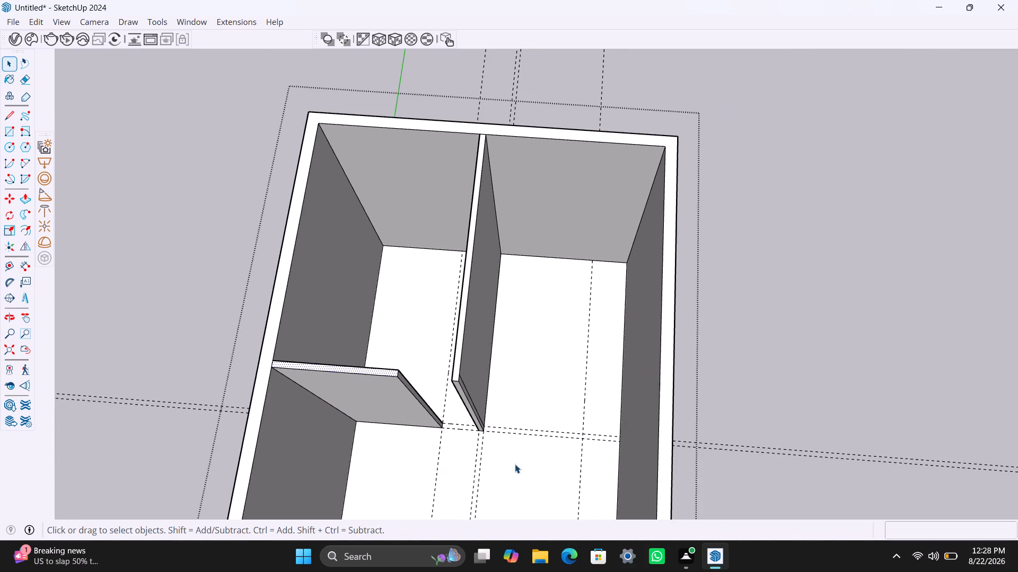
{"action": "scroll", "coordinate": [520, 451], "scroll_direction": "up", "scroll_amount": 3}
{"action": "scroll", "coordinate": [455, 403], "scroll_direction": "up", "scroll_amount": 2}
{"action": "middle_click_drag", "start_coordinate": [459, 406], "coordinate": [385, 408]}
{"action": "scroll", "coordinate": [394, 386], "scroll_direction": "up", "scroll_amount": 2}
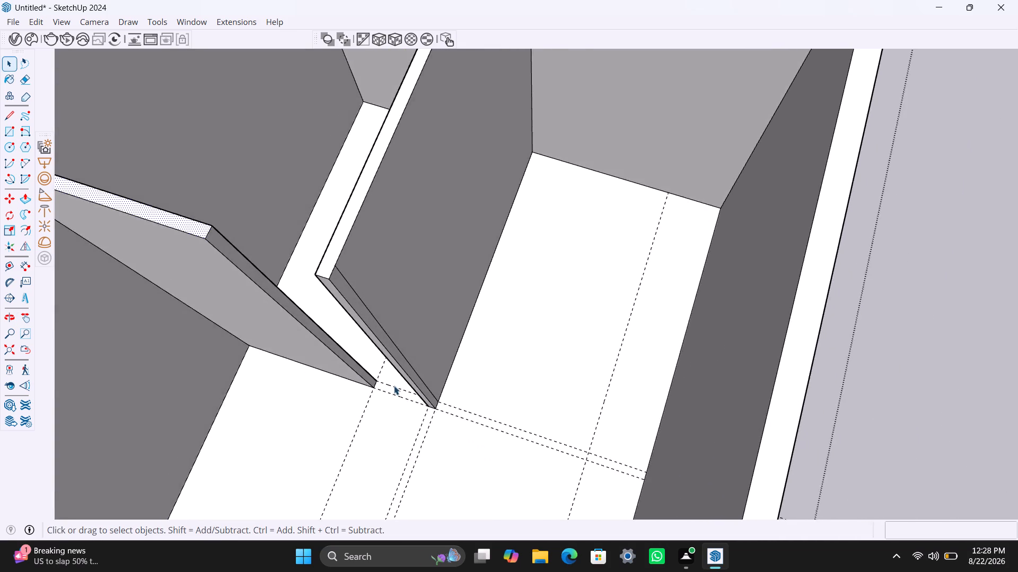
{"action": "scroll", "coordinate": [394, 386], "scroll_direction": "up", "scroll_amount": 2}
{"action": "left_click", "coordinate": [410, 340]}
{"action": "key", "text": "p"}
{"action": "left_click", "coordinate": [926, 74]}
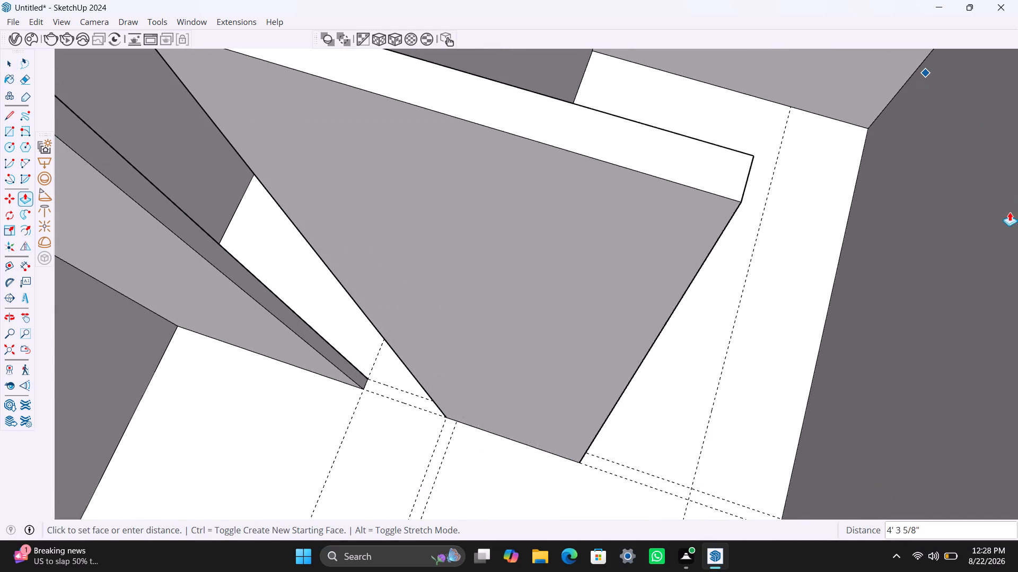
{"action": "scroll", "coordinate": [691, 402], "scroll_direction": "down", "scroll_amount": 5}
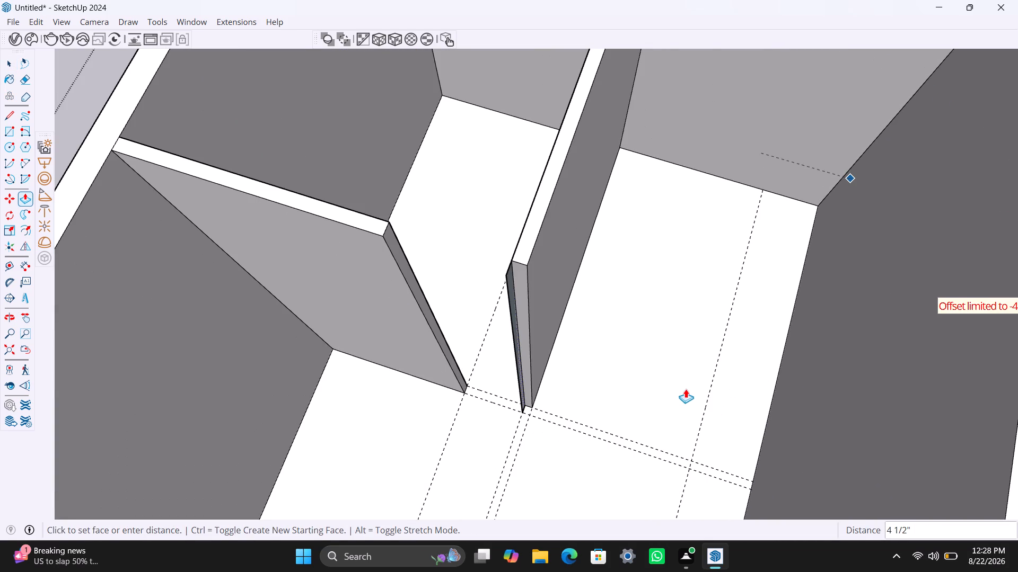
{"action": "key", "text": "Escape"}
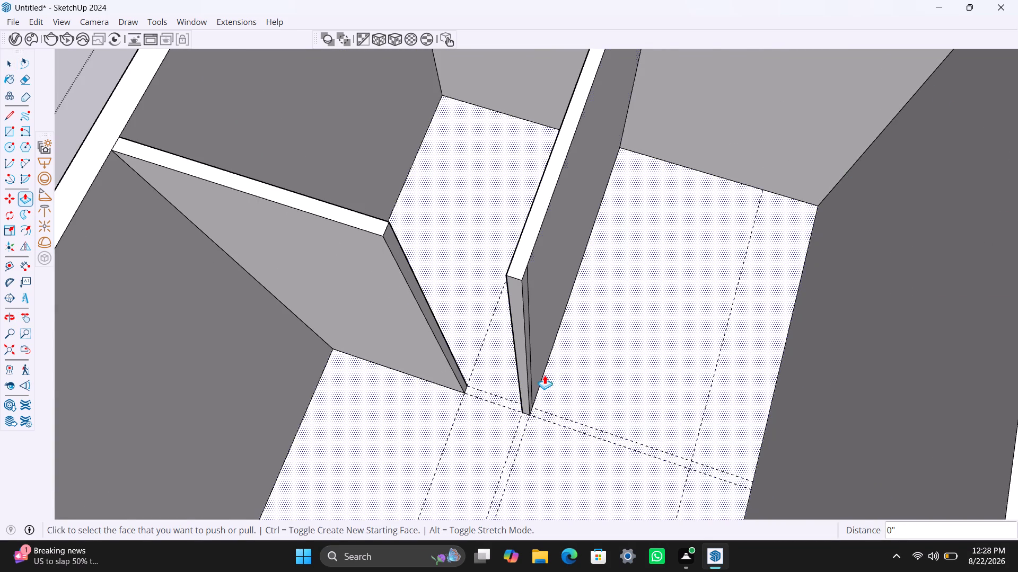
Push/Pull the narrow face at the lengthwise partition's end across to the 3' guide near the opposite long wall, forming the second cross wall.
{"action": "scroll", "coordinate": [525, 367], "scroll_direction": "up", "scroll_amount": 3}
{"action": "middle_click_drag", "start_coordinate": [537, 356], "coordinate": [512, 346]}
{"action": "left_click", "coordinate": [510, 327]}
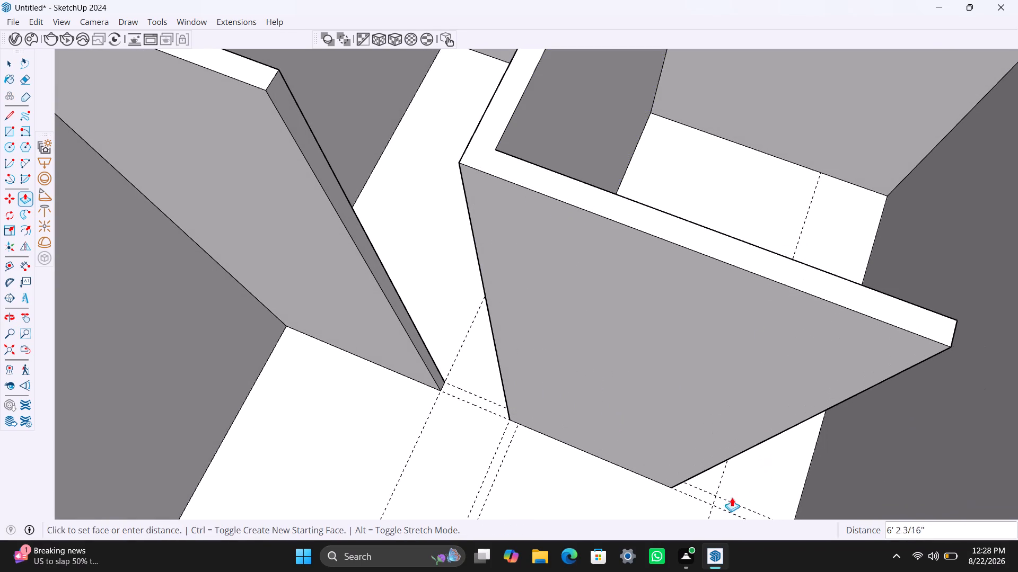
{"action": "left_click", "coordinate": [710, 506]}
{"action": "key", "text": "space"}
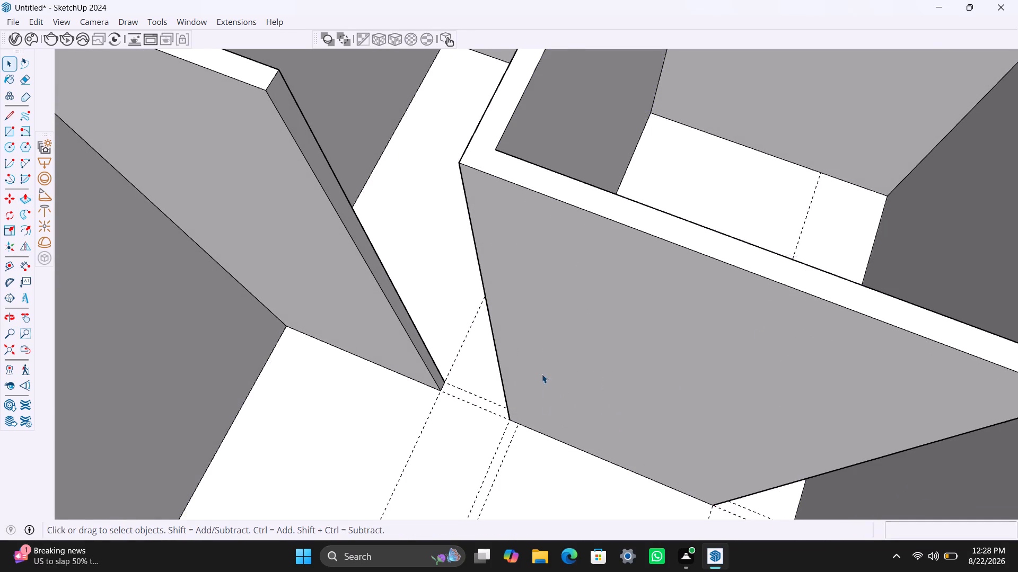
Examine the two cross walls and their door openings inside the ground floor from several angles.
{"action": "scroll", "coordinate": [541, 373], "scroll_direction": "down", "scroll_amount": 10}
{"action": "middle_click_drag", "start_coordinate": [555, 423], "coordinate": [663, 306]}
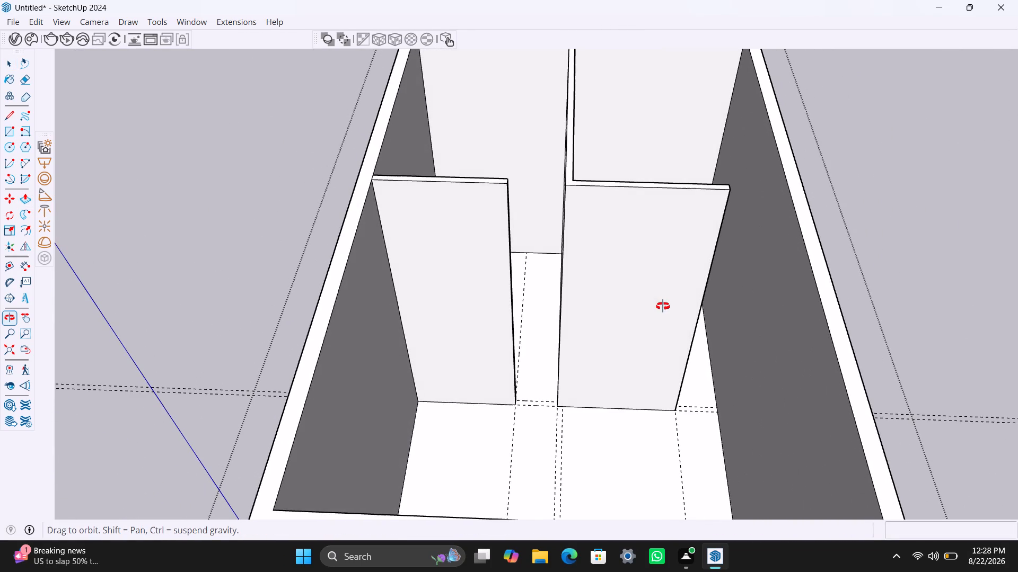
{"action": "middle_click_drag", "start_coordinate": [663, 306], "coordinate": [655, 309]}
{"action": "scroll", "coordinate": [595, 289], "scroll_direction": "up", "scroll_amount": 1}
{"action": "middle_click_drag", "start_coordinate": [672, 306], "coordinate": [602, 307]}
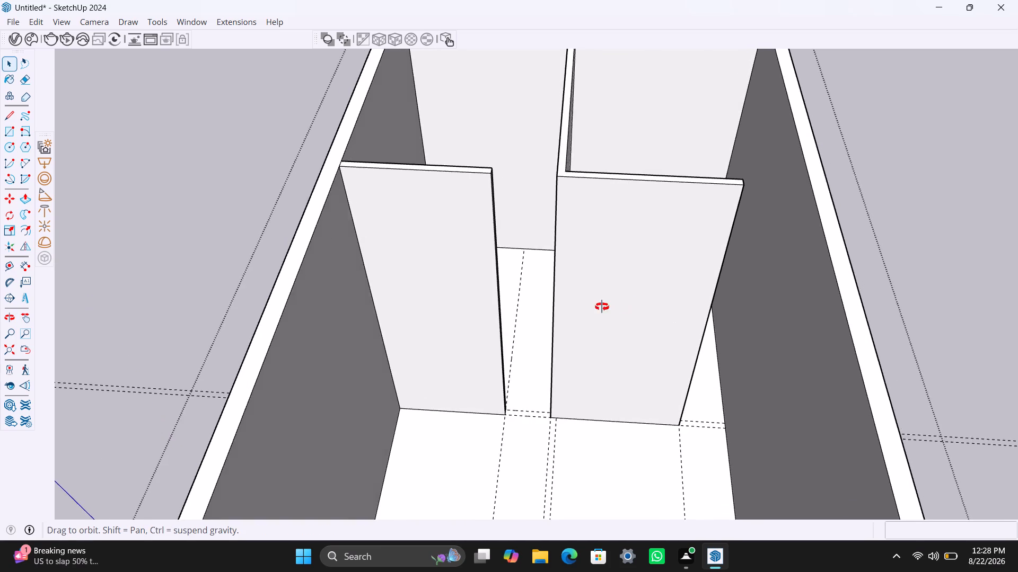
{"action": "middle_click_drag", "start_coordinate": [602, 307], "coordinate": [559, 308]}
{"action": "scroll", "coordinate": [559, 307], "scroll_direction": "down", "scroll_amount": 5}
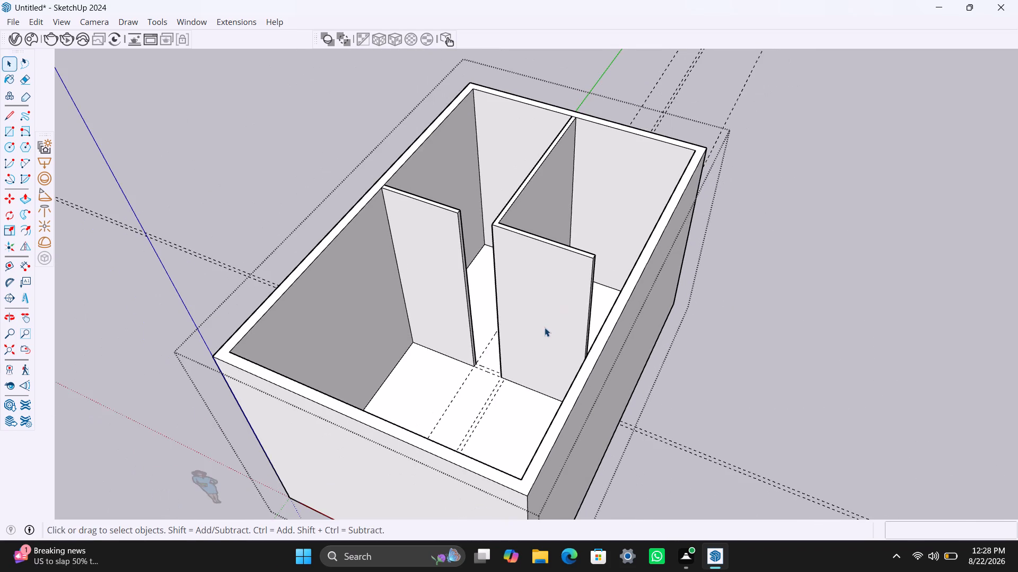
{"action": "scroll", "coordinate": [541, 332], "scroll_direction": "down", "scroll_amount": 4}
{"action": "middle_click_drag", "start_coordinate": [526, 362], "coordinate": [511, 361]}
{"action": "scroll", "coordinate": [508, 441], "scroll_direction": "down", "scroll_amount": 4}
{"action": "middle_click_drag", "start_coordinate": [508, 445], "coordinate": [507, 444]}
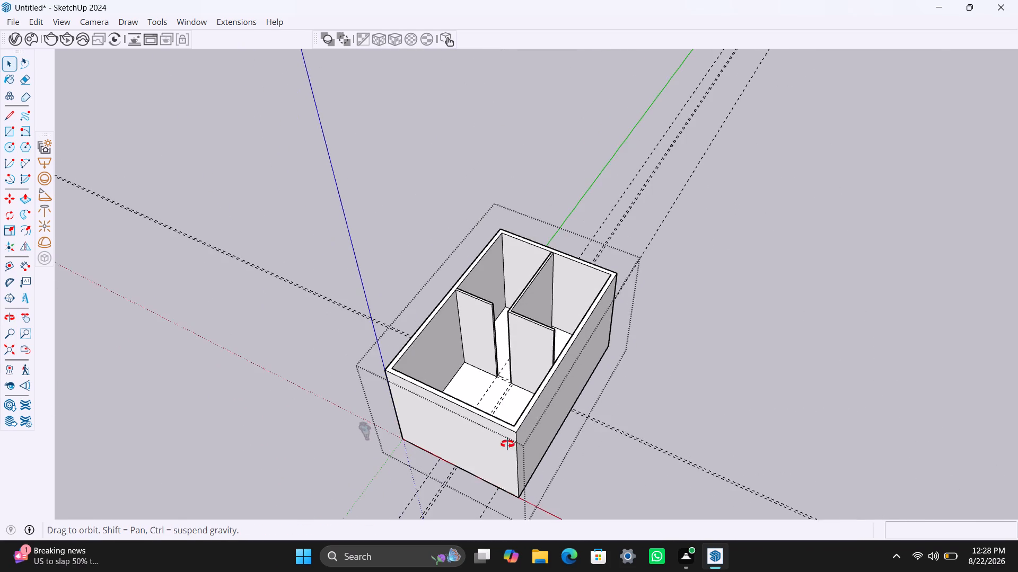
{"action": "middle_click_drag", "start_coordinate": [507, 444], "coordinate": [540, 413]}
{"action": "scroll", "coordinate": [441, 392], "scroll_direction": "up", "scroll_amount": 2}
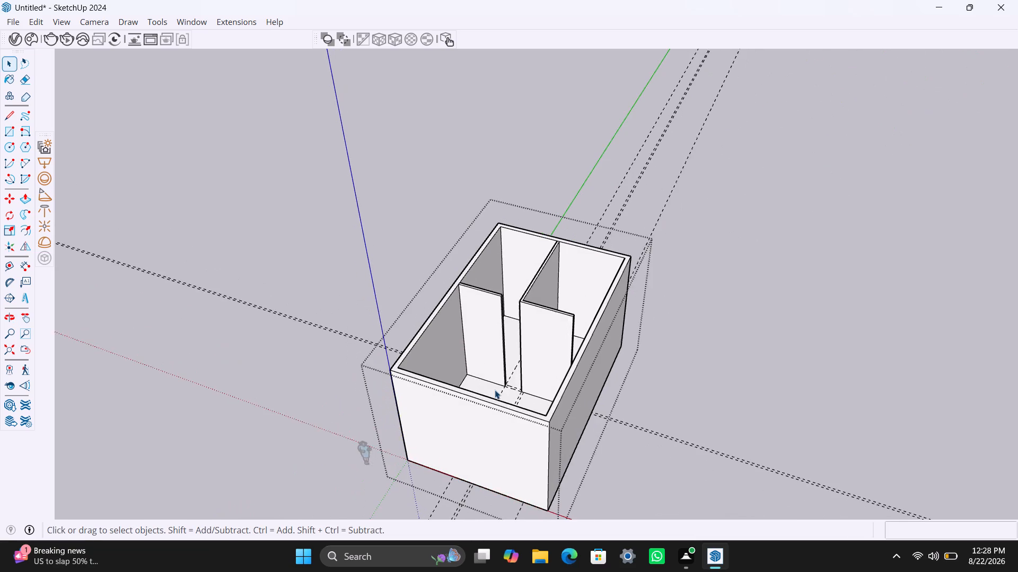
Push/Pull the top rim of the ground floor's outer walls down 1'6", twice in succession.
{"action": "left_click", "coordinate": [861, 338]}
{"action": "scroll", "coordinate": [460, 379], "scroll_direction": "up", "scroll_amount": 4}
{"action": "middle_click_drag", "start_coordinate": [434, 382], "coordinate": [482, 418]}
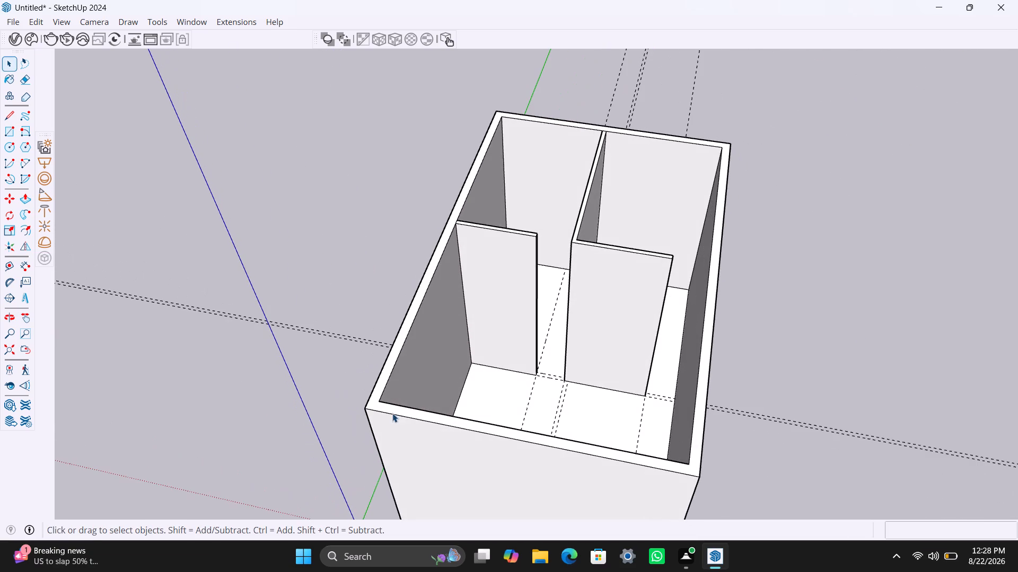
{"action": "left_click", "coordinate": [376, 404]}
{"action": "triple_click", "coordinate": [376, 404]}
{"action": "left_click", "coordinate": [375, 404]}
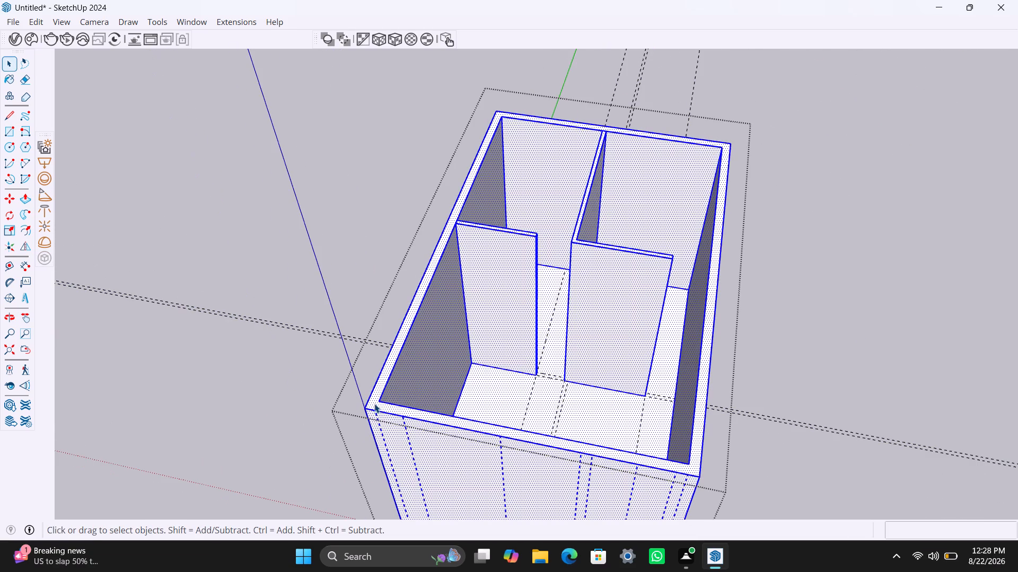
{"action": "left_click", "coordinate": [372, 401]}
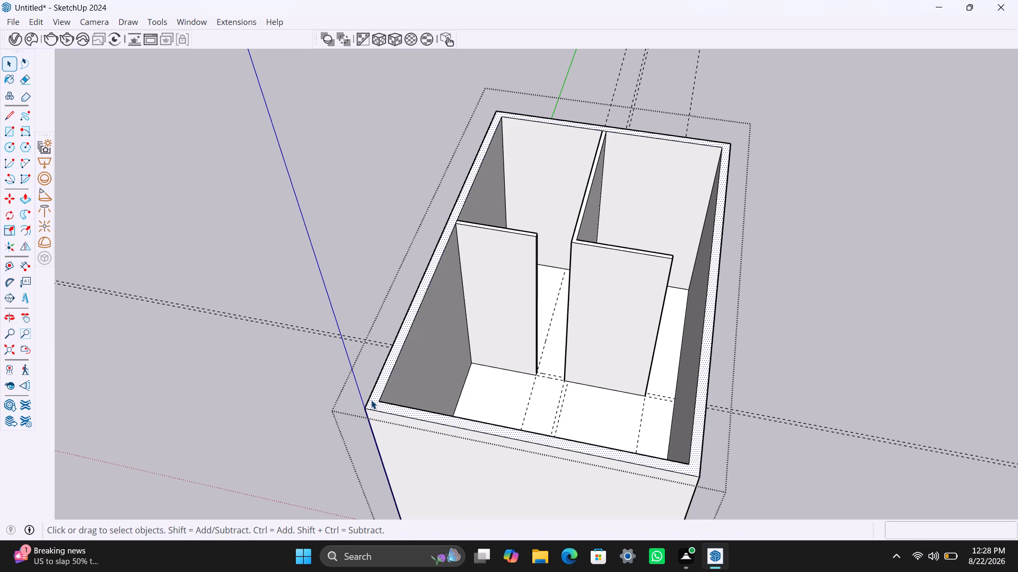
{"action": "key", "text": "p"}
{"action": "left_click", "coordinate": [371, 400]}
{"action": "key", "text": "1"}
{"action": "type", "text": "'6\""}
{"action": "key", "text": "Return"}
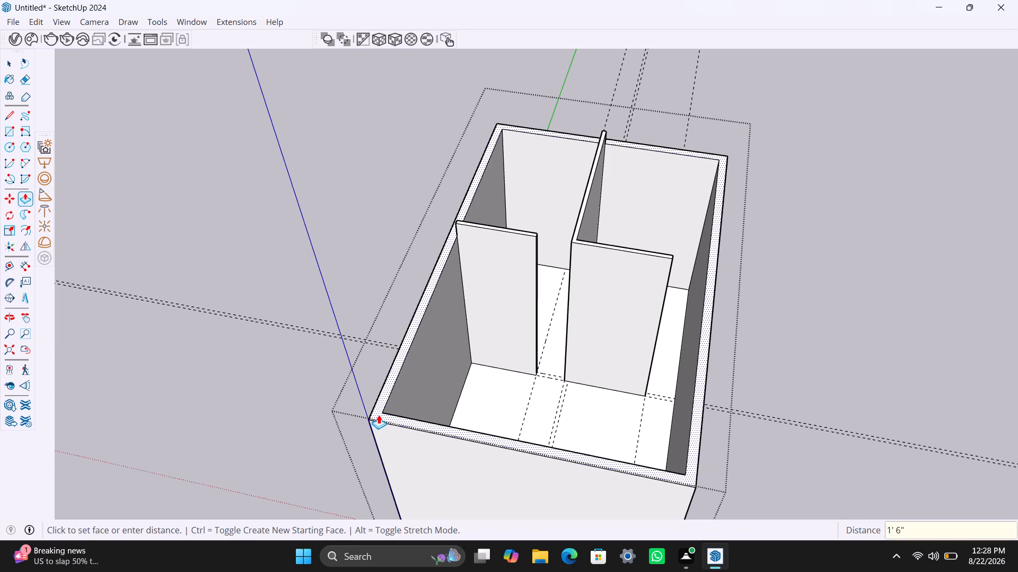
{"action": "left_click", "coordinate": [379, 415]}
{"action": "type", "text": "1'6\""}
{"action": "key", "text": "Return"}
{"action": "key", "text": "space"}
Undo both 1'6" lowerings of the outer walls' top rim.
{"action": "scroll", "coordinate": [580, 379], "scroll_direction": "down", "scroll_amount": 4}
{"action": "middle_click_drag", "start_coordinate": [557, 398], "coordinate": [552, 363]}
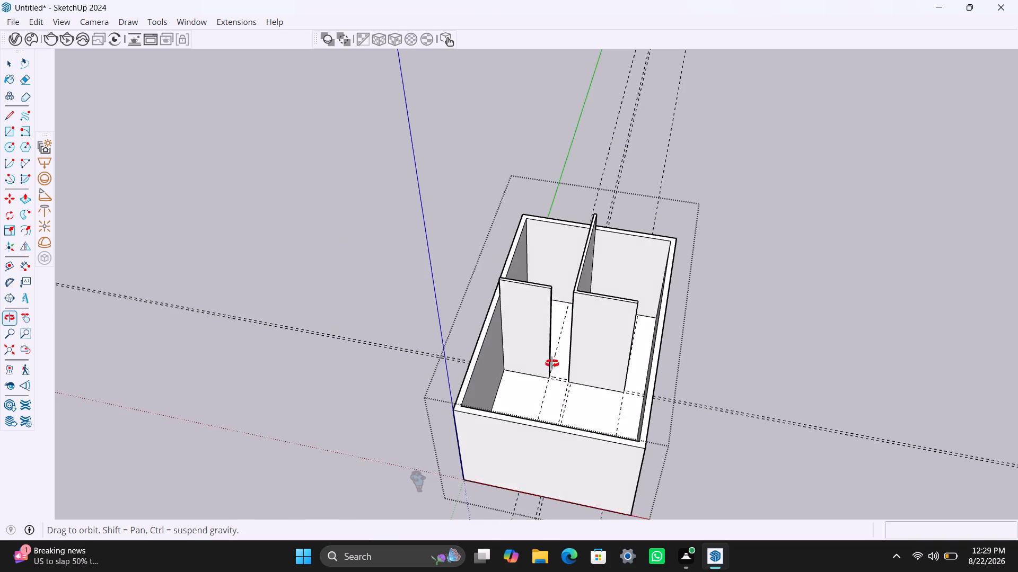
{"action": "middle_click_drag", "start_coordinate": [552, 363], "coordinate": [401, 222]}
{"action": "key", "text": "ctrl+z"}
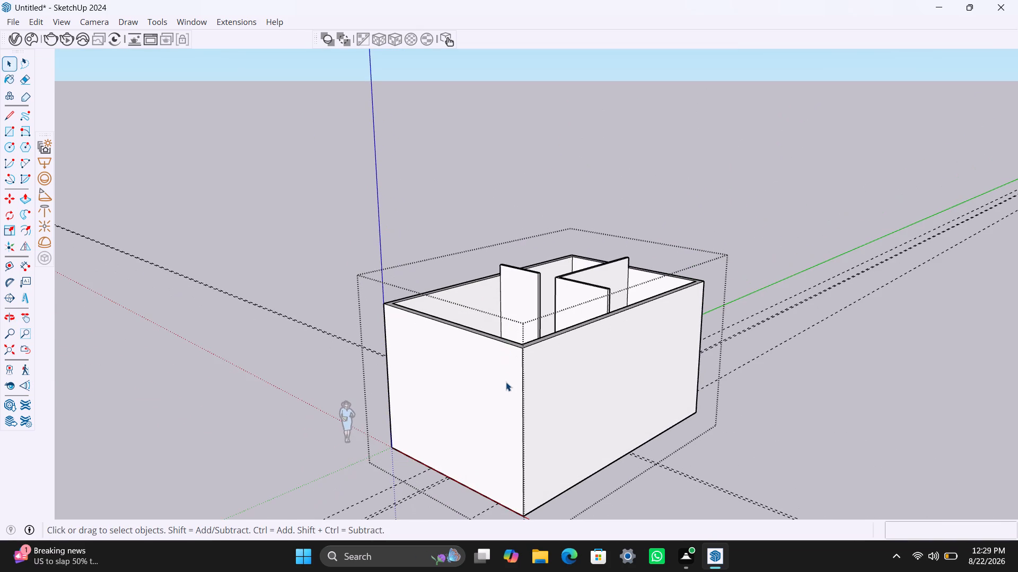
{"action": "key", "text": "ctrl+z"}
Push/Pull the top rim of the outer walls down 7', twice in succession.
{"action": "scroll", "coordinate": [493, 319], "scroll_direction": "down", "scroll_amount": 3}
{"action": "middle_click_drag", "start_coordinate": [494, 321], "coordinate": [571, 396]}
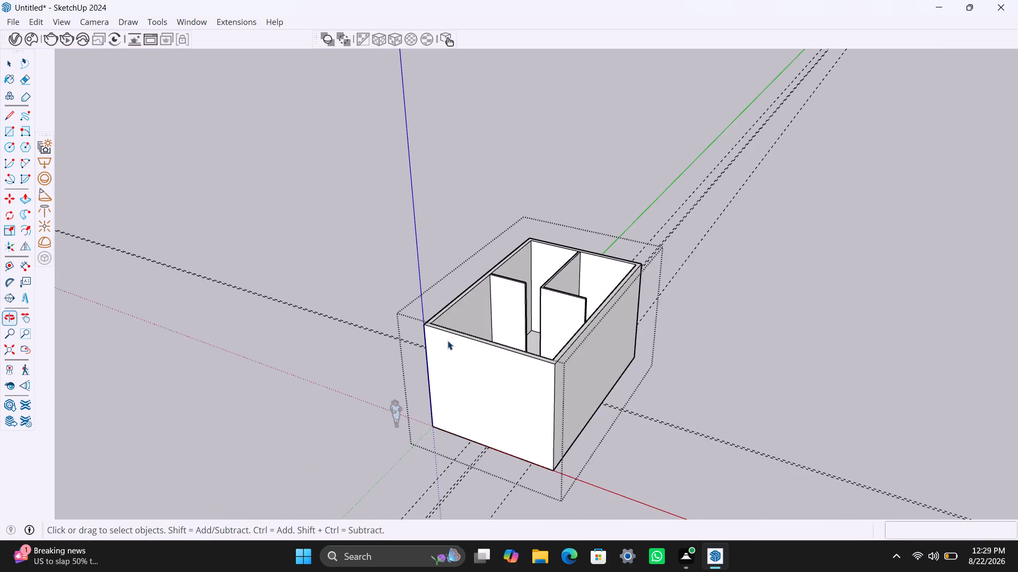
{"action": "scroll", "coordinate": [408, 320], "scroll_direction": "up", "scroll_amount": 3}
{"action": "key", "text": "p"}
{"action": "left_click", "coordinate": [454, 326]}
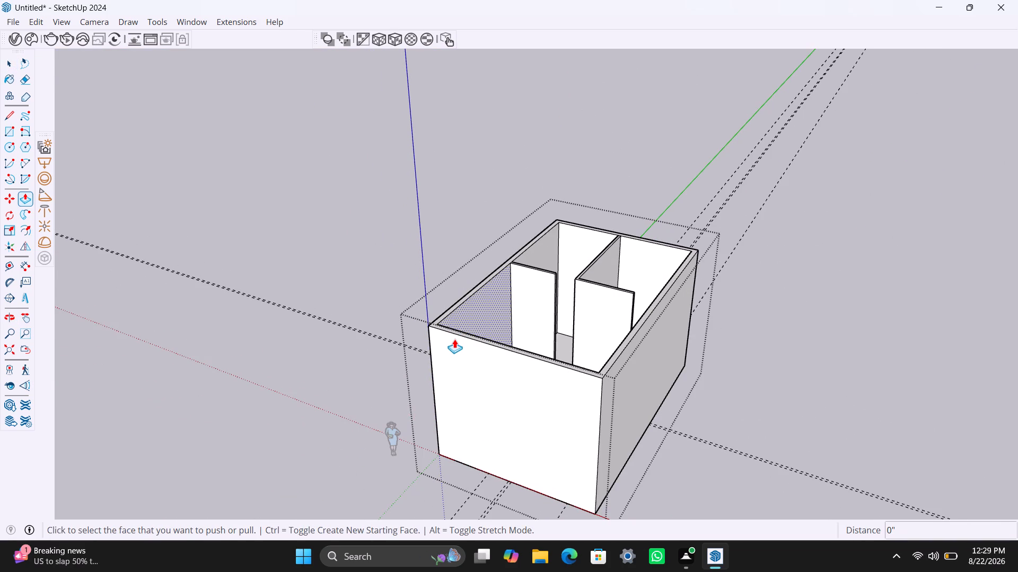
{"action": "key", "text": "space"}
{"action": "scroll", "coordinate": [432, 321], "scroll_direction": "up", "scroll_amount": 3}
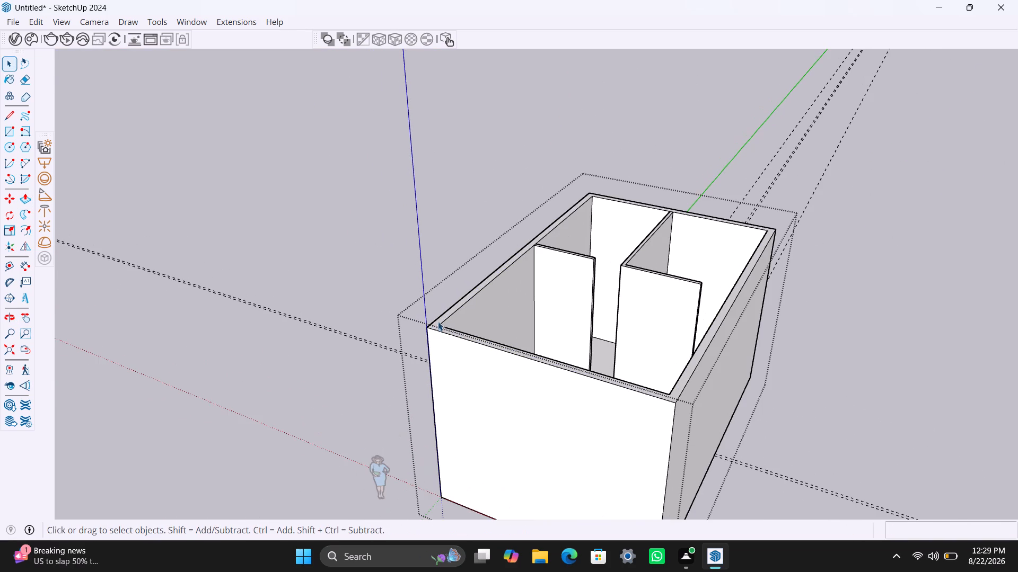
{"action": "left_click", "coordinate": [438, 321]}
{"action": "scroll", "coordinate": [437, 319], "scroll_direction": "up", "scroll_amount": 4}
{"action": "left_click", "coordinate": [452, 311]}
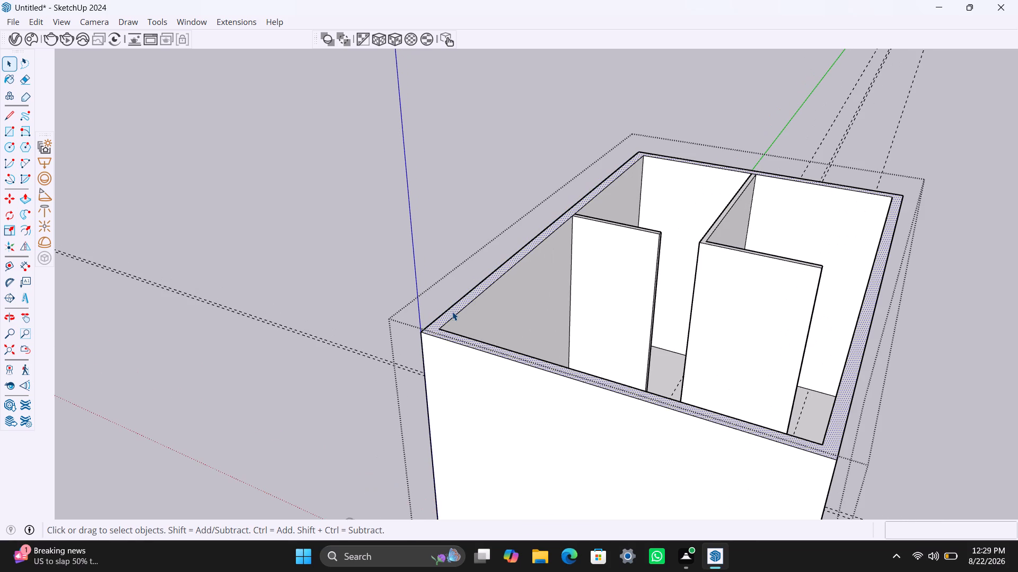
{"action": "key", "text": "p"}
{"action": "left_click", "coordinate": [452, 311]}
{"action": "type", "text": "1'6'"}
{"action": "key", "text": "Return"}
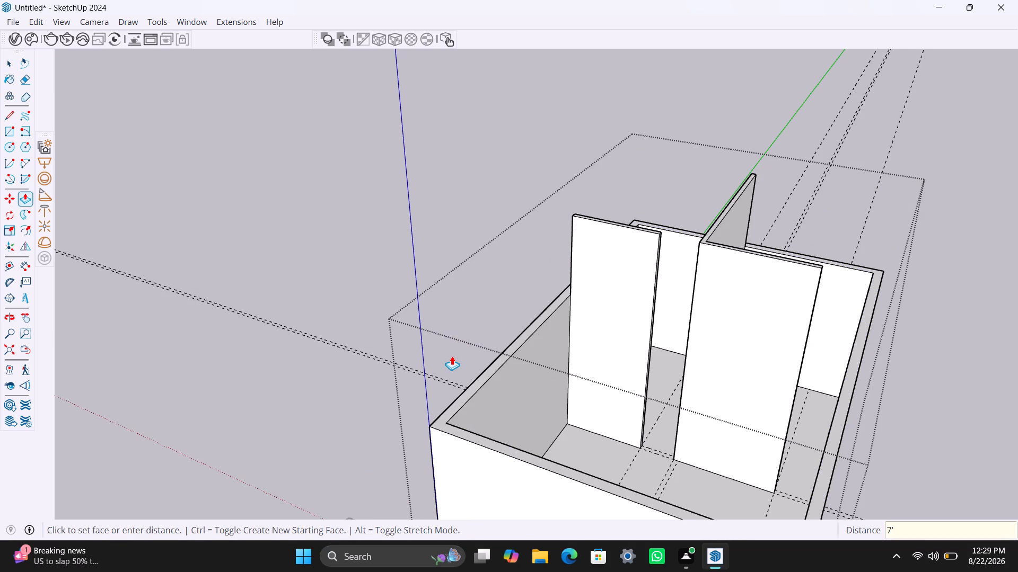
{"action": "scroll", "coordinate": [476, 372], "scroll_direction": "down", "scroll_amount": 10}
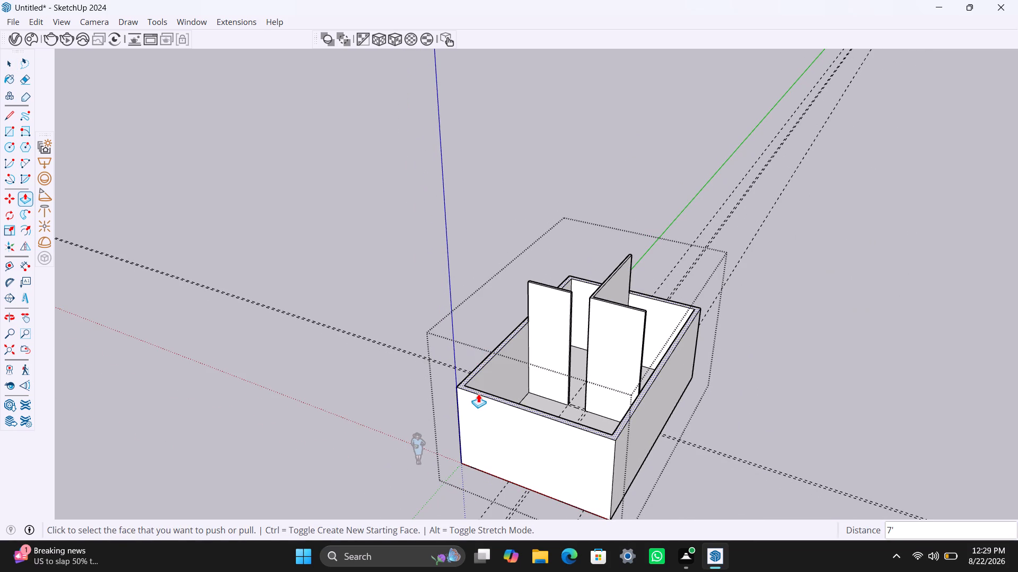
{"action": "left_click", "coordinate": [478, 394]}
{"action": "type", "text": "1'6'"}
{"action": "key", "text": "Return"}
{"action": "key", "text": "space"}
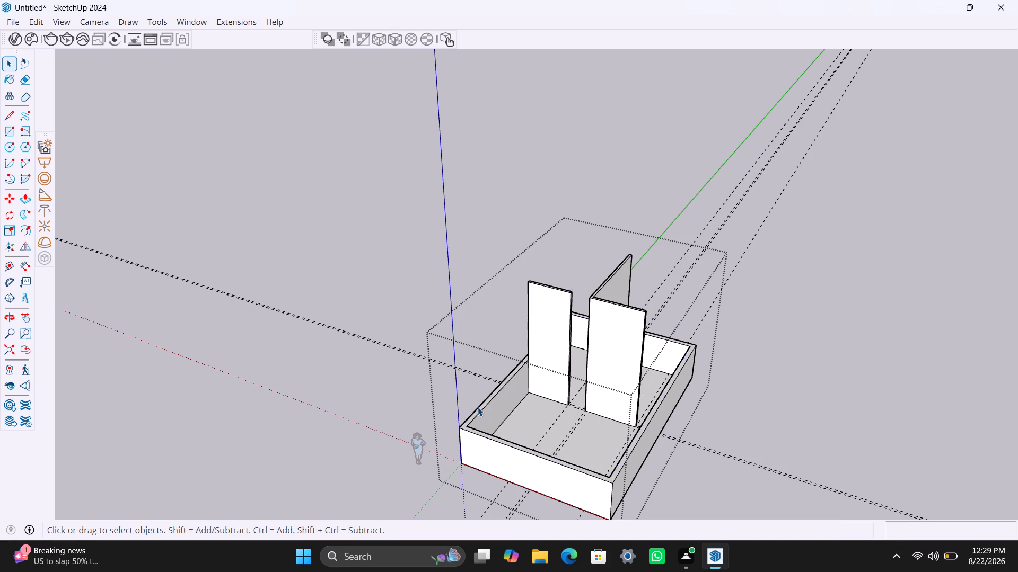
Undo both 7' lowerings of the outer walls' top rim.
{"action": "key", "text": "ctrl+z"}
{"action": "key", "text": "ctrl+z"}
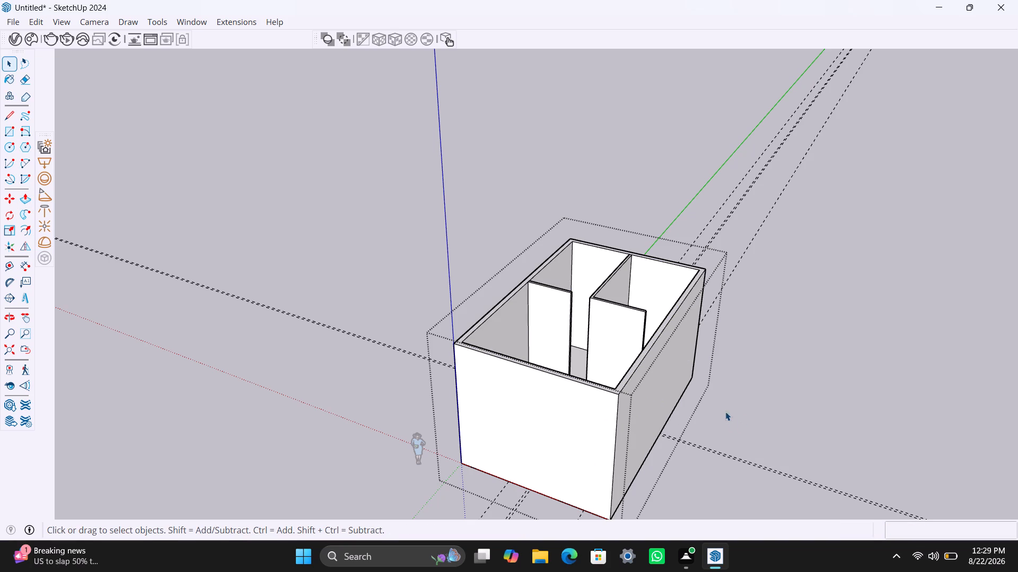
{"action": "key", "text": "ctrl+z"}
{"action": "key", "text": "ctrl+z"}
Undo the extrusions of both cross walls beside the lengthwise partition.
{"action": "scroll", "coordinate": [698, 342], "scroll_direction": "down", "scroll_amount": 4}
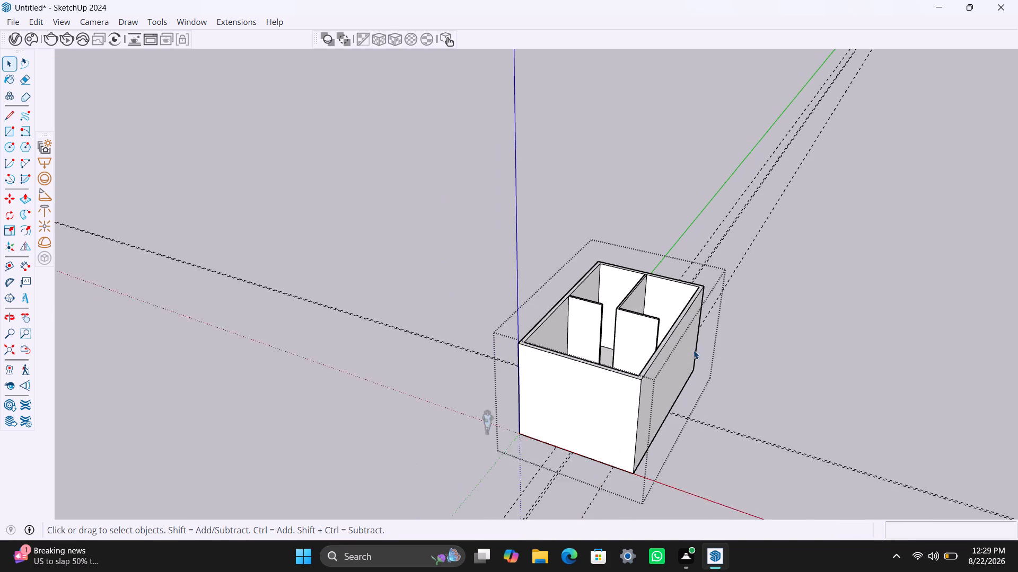
{"action": "middle_click_drag", "start_coordinate": [694, 350], "coordinate": [363, 349]}
{"action": "scroll", "coordinate": [463, 399], "scroll_direction": "up", "scroll_amount": 4}
{"action": "scroll", "coordinate": [642, 362], "scroll_direction": "up", "scroll_amount": 3}
{"action": "middle_click_drag", "start_coordinate": [610, 395], "coordinate": [558, 325]}
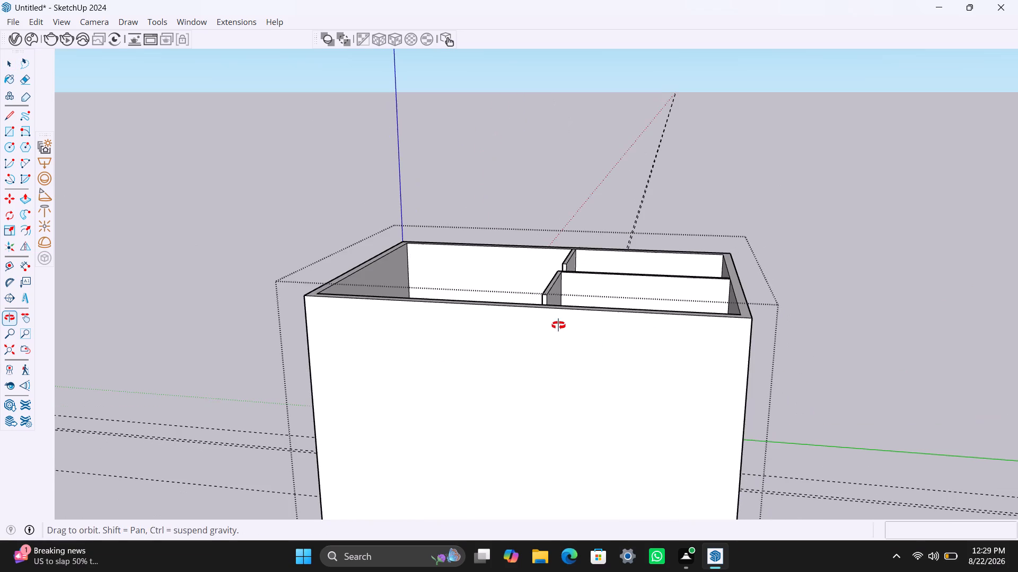
{"action": "middle_click_drag", "start_coordinate": [558, 325], "coordinate": [558, 325]}
{"action": "key", "text": "ctrl+z"}
{"action": "key", "text": "ctrl+z"}
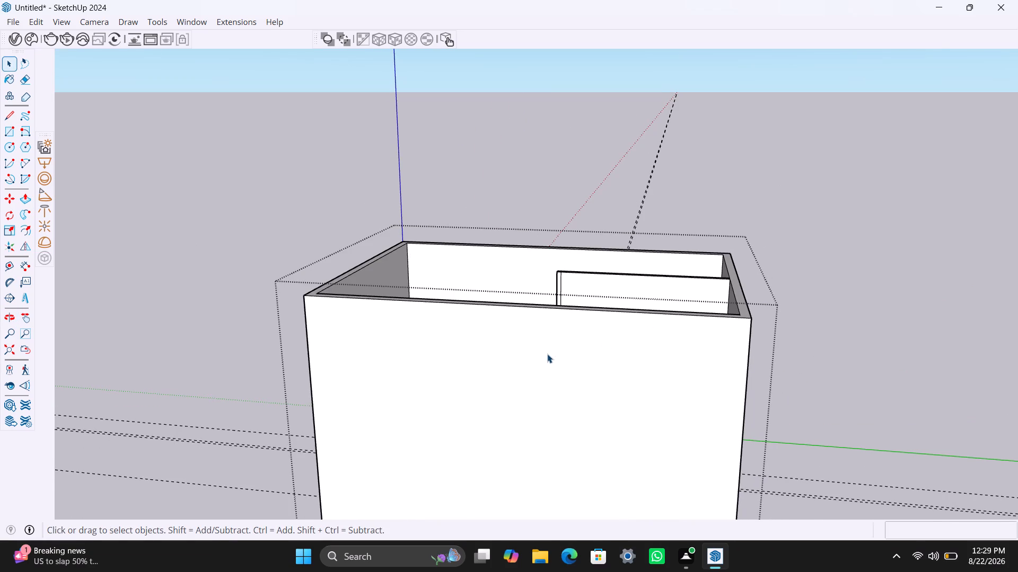
Push/Pull the top rim of the outer walls down 1'6", twice in succession.
{"action": "scroll", "coordinate": [555, 333], "scroll_direction": "up", "scroll_amount": 1}
{"action": "scroll", "coordinate": [559, 325], "scroll_direction": "down", "scroll_amount": 4}
{"action": "middle_click_drag", "start_coordinate": [575, 338], "coordinate": [829, 456]}
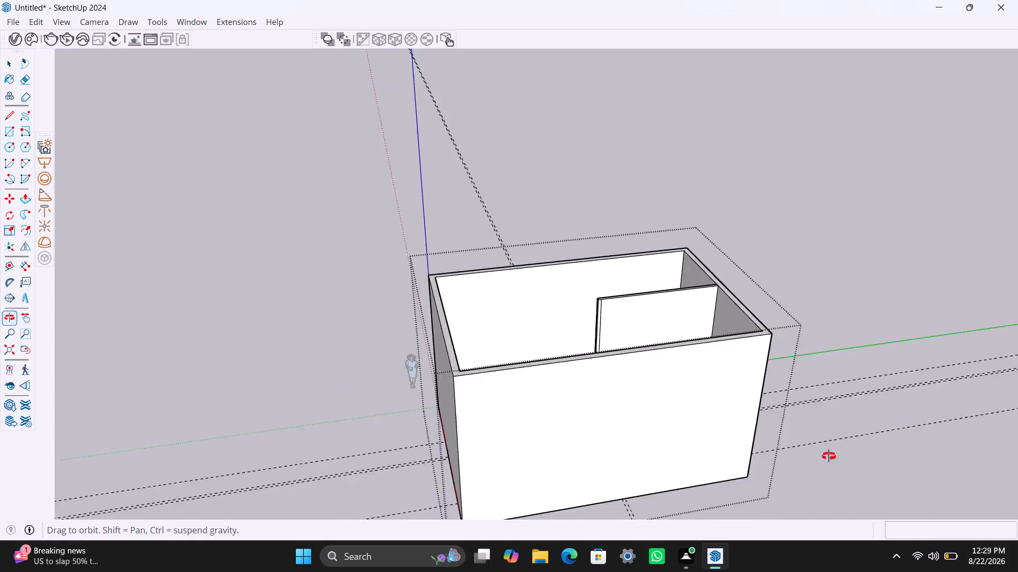
{"action": "middle_click_drag", "start_coordinate": [829, 456], "coordinate": [893, 472]}
{"action": "scroll", "coordinate": [407, 221], "scroll_direction": "down", "scroll_amount": 5}
{"action": "middle_click_drag", "start_coordinate": [458, 320], "coordinate": [635, 428]}
{"action": "scroll", "coordinate": [564, 290], "scroll_direction": "up", "scroll_amount": 4}
{"action": "scroll", "coordinate": [519, 331], "scroll_direction": "up", "scroll_amount": 5}
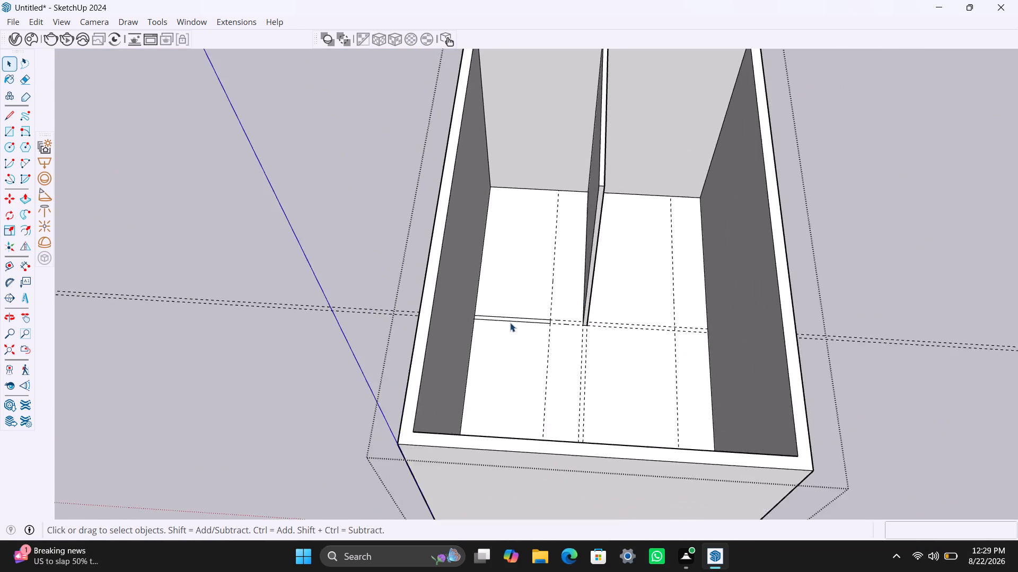
{"action": "scroll", "coordinate": [510, 323], "scroll_direction": "up", "scroll_amount": 3}
{"action": "scroll", "coordinate": [470, 334], "scroll_direction": "down", "scroll_amount": 9}
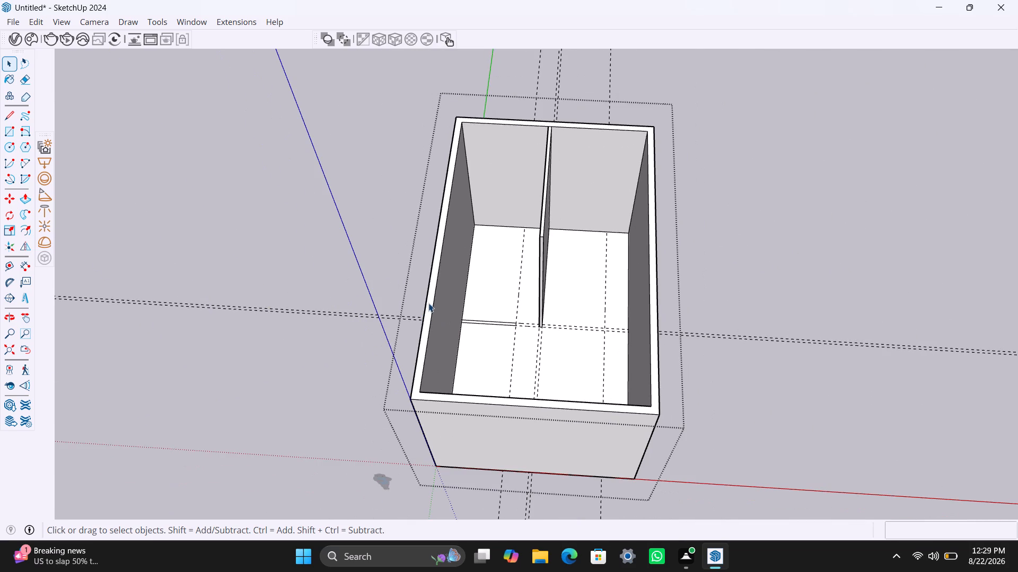
{"action": "left_click", "coordinate": [428, 303]}
{"action": "key", "text": "p"}
{"action": "left_click", "coordinate": [428, 303]}
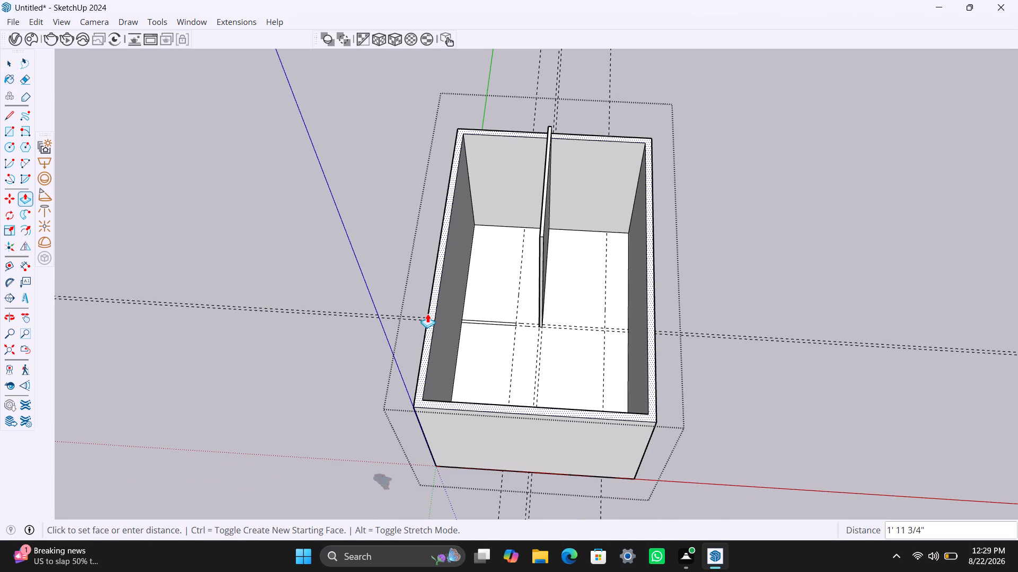
{"action": "type", "text": "1'6\""}
{"action": "key", "text": "Return"}
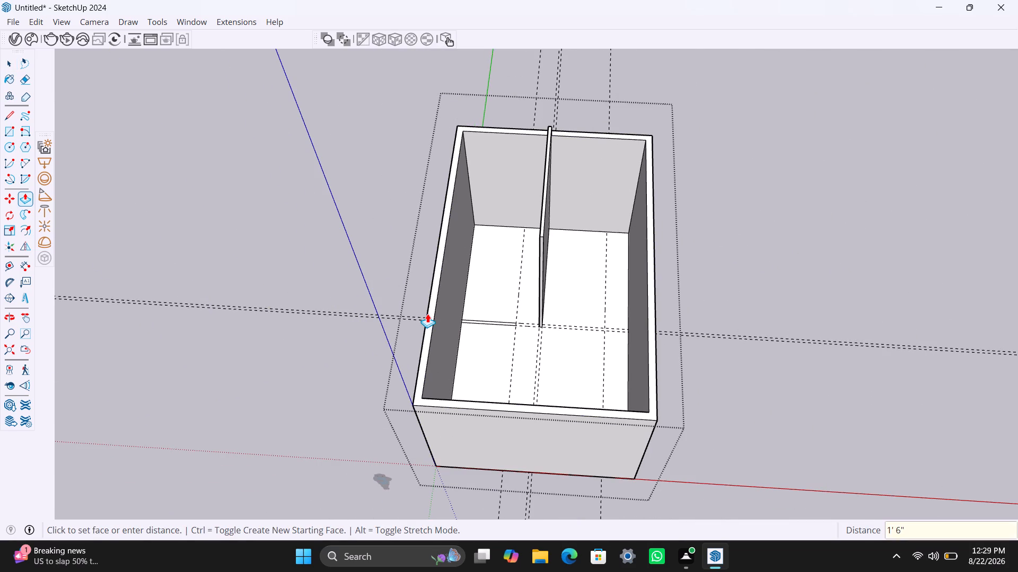
{"action": "left_click", "coordinate": [427, 329]}
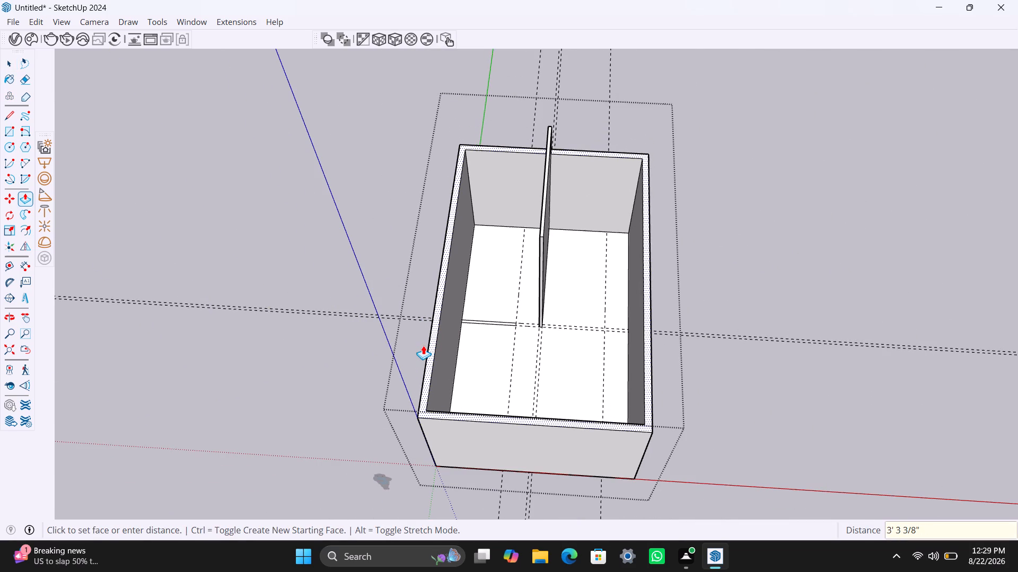
{"action": "type", "text": "1'6\""}
{"action": "key", "text": "Return"}
{"action": "key", "text": "space"}
{"action": "left_click", "coordinate": [734, 267]}
Push/Pull the top of the lengthwise partition down 3', level with the outer walls' rim.
{"action": "scroll", "coordinate": [542, 195], "scroll_direction": "up", "scroll_amount": 4}
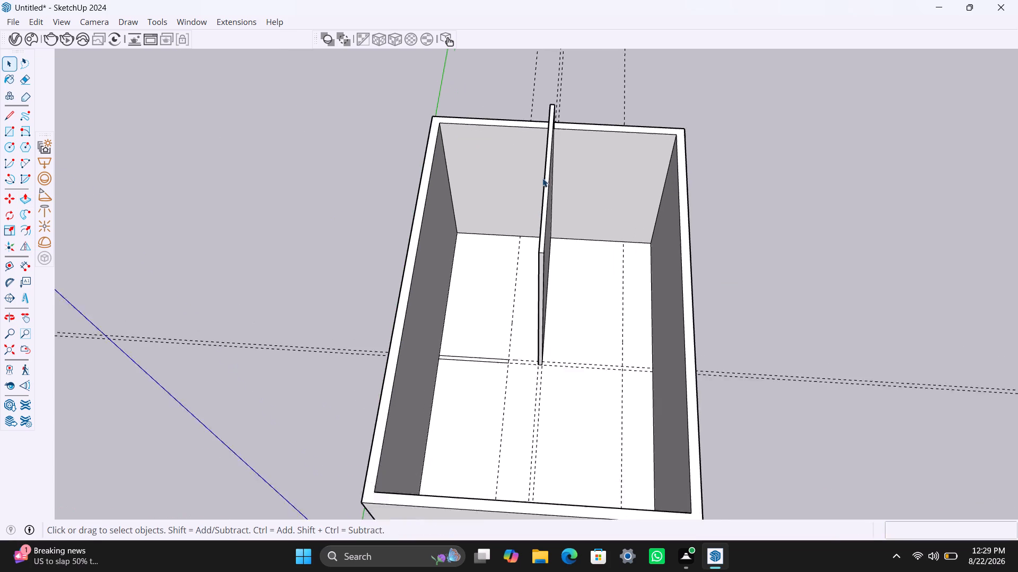
{"action": "left_click", "coordinate": [548, 175]}
{"action": "triple_click", "coordinate": [548, 180]}
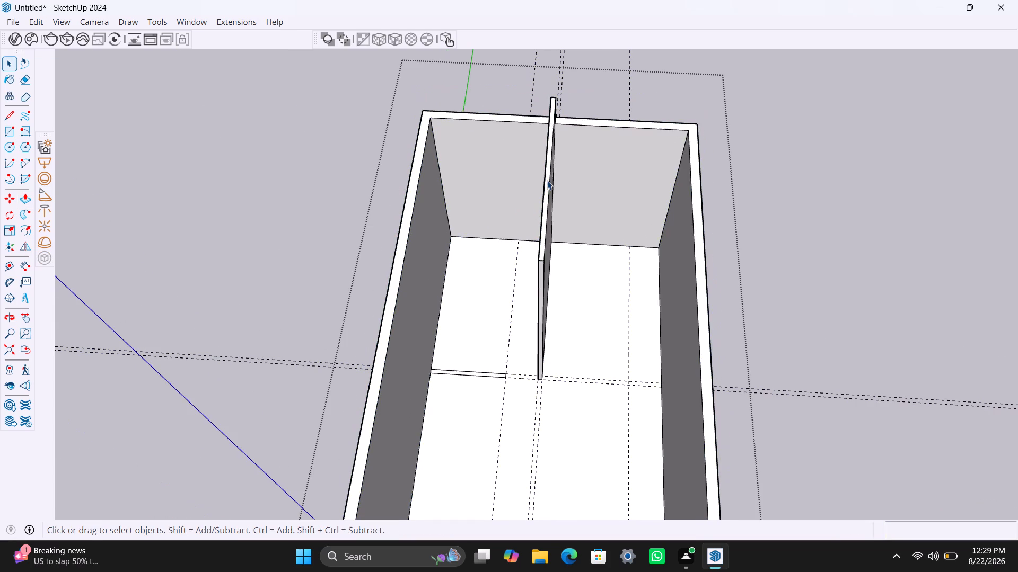
{"action": "left_click", "coordinate": [547, 184]}
{"action": "scroll", "coordinate": [545, 186], "scroll_direction": "up", "scroll_amount": 4}
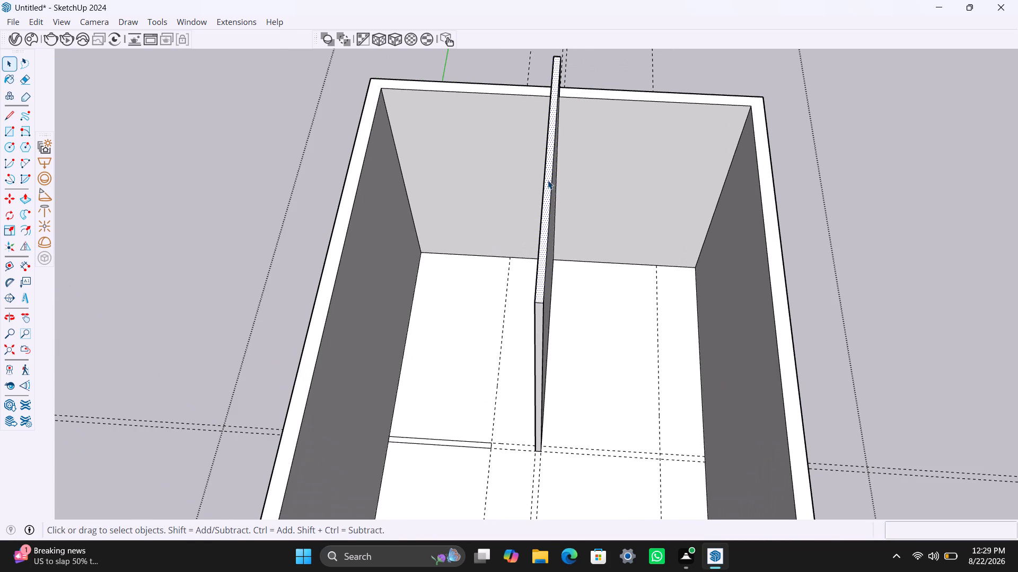
{"action": "key", "text": "p"}
{"action": "left_click", "coordinate": [548, 180]}
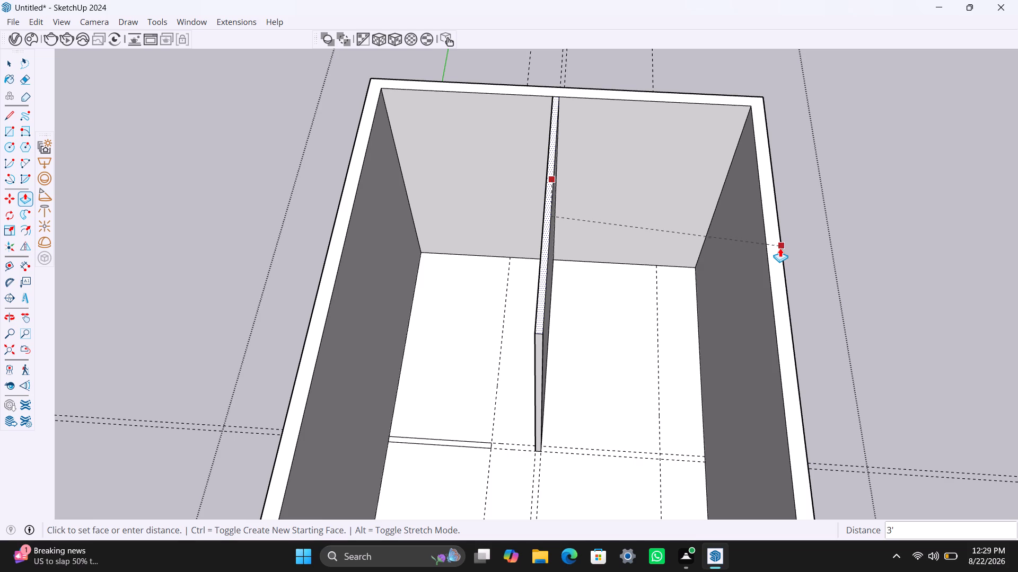
{"action": "left_click", "coordinate": [777, 251]}
{"action": "key", "text": "space"}
{"action": "left_click", "coordinate": [898, 220]}
Extrude the cross wall strip on the floor upward 17'5 3/4", matching the top of the lengthwise partition.
{"action": "scroll", "coordinate": [588, 323], "scroll_direction": "down", "scroll_amount": 4}
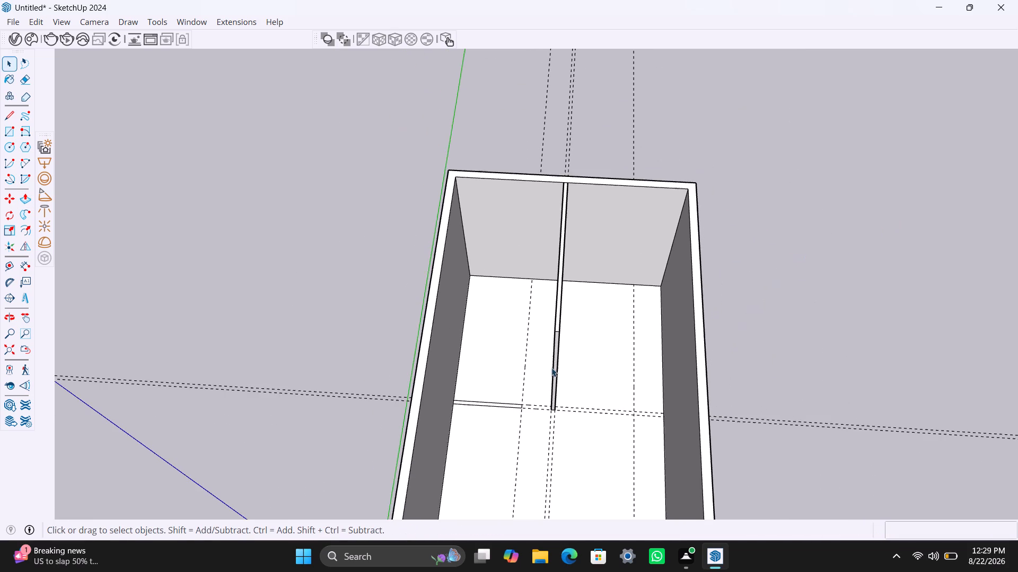
{"action": "scroll", "coordinate": [461, 406], "scroll_direction": "up", "scroll_amount": 4}
{"action": "left_click", "coordinate": [461, 400]}
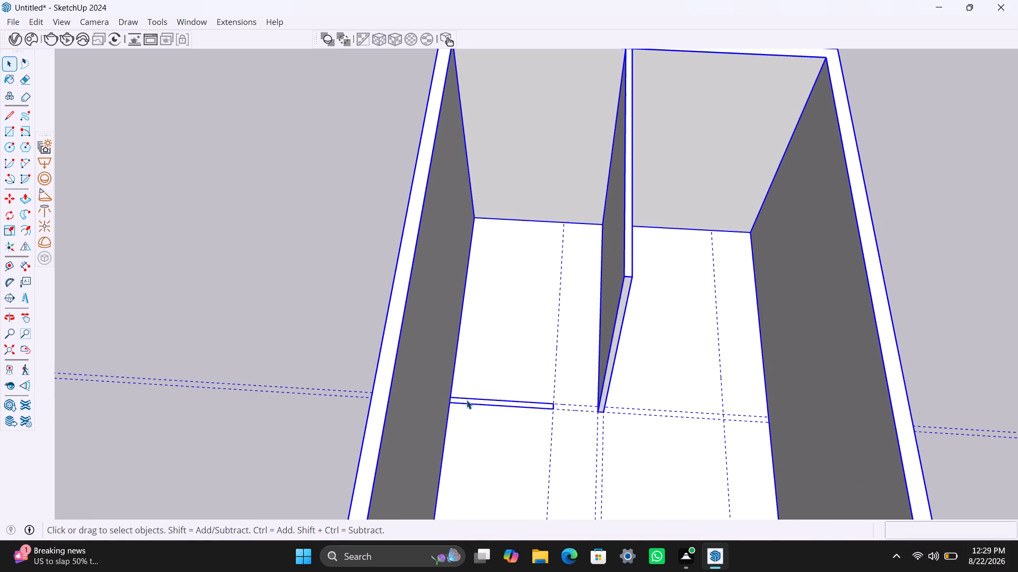
{"action": "left_click", "coordinate": [469, 400]}
{"action": "triple_click", "coordinate": [472, 403]}
{"action": "scroll", "coordinate": [473, 403], "scroll_direction": "up", "scroll_amount": 5}
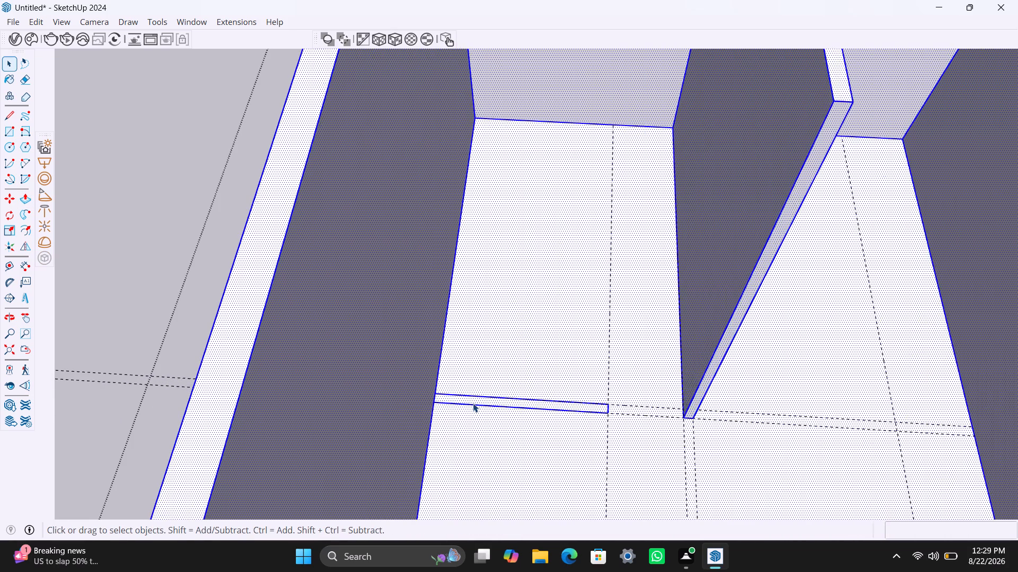
{"action": "left_click", "coordinate": [474, 403]}
{"action": "key", "text": "p"}
{"action": "left_click", "coordinate": [521, 393]}
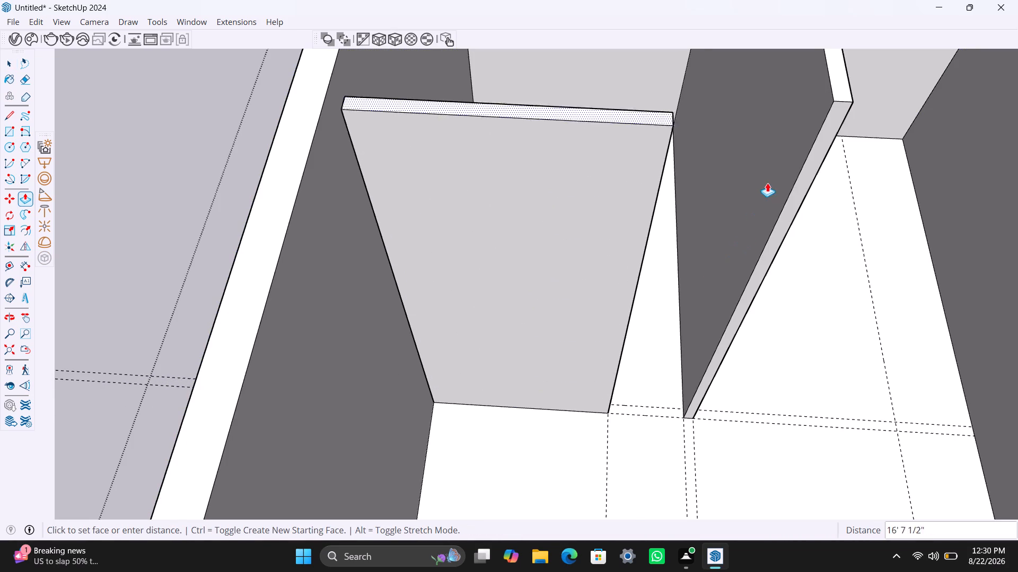
{"action": "scroll", "coordinate": [770, 182], "scroll_direction": "down", "scroll_amount": 3}
{"action": "left_click", "coordinate": [814, 111]}
Extrude the narrow side strip at the lengthwise partition's free end sideways to the floor guide, forming the second cross wall.
{"action": "scroll", "coordinate": [609, 285], "scroll_direction": "down", "scroll_amount": 12}
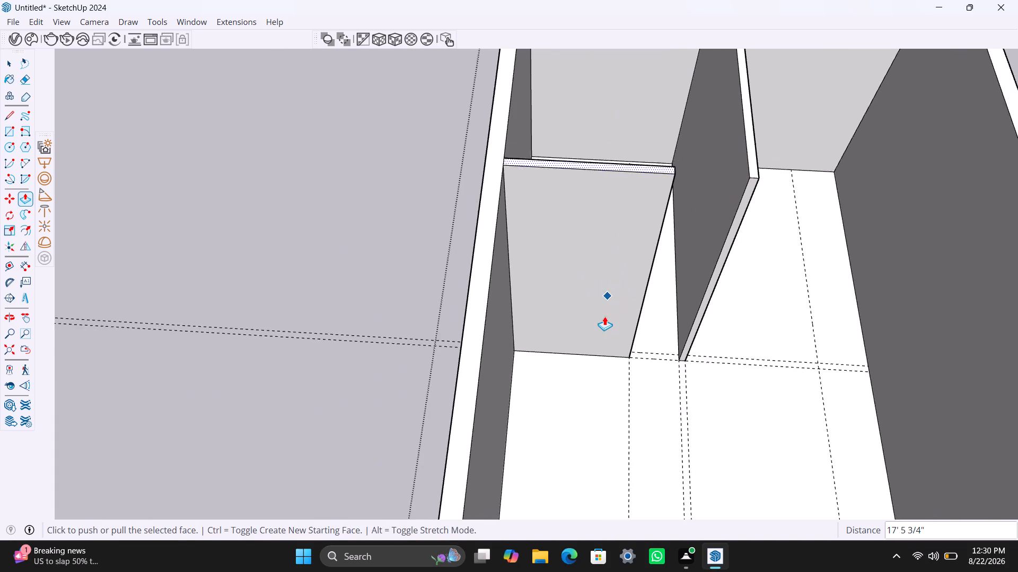
{"action": "middle_click_drag", "start_coordinate": [604, 319], "coordinate": [427, 340]}
{"action": "scroll", "coordinate": [525, 381], "scroll_direction": "up", "scroll_amount": 6}
{"action": "key", "text": "space"}
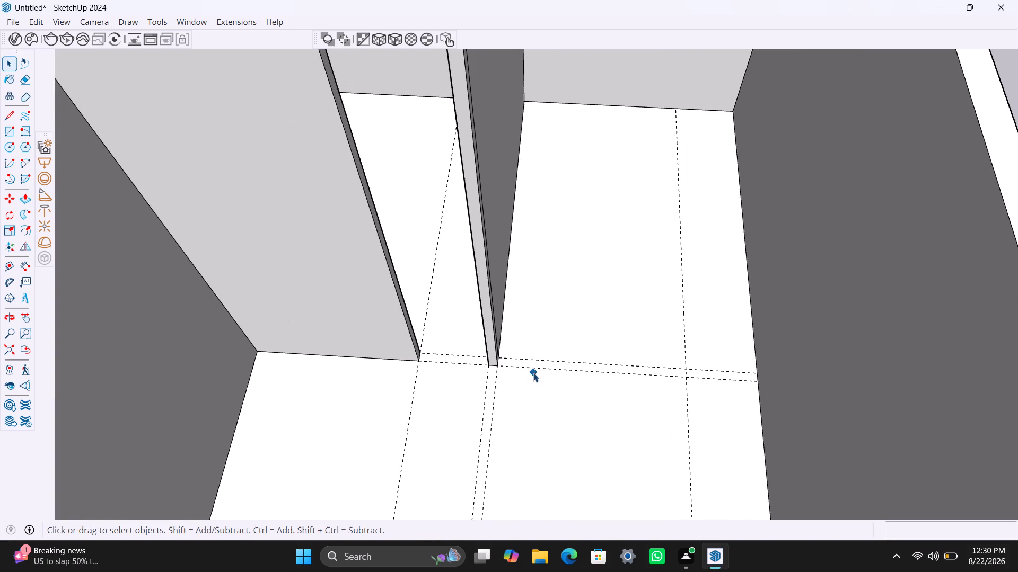
{"action": "scroll", "coordinate": [505, 349], "scroll_direction": "down", "scroll_amount": 4}
{"action": "middle_click_drag", "start_coordinate": [497, 353], "coordinate": [352, 352]}
{"action": "scroll", "coordinate": [457, 260], "scroll_direction": "up", "scroll_amount": 7}
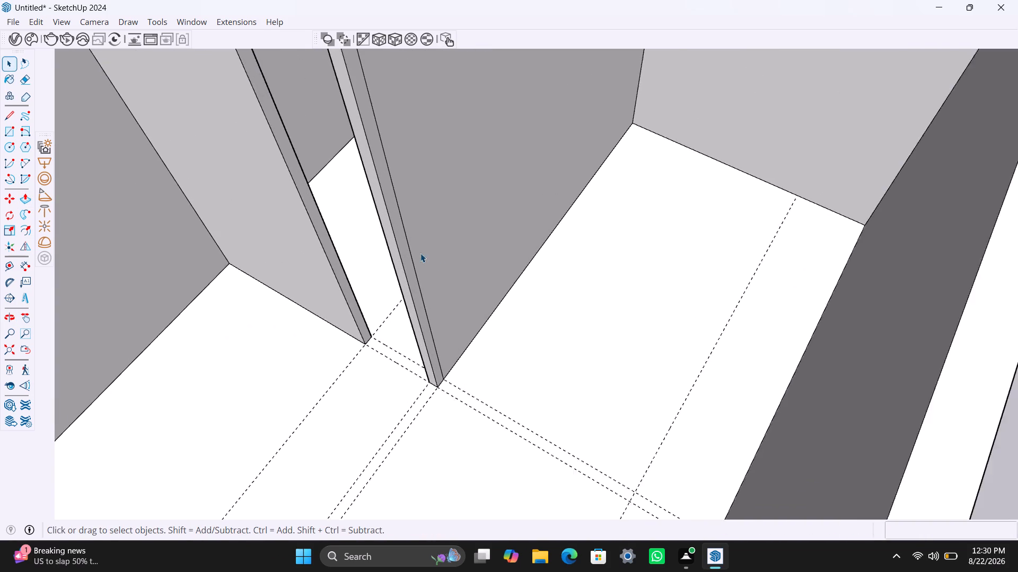
{"action": "scroll", "coordinate": [420, 253], "scroll_direction": "up", "scroll_amount": 1}
{"action": "left_click", "coordinate": [400, 255]}
{"action": "key", "text": "o"}
{"action": "left_click", "coordinate": [407, 254]}
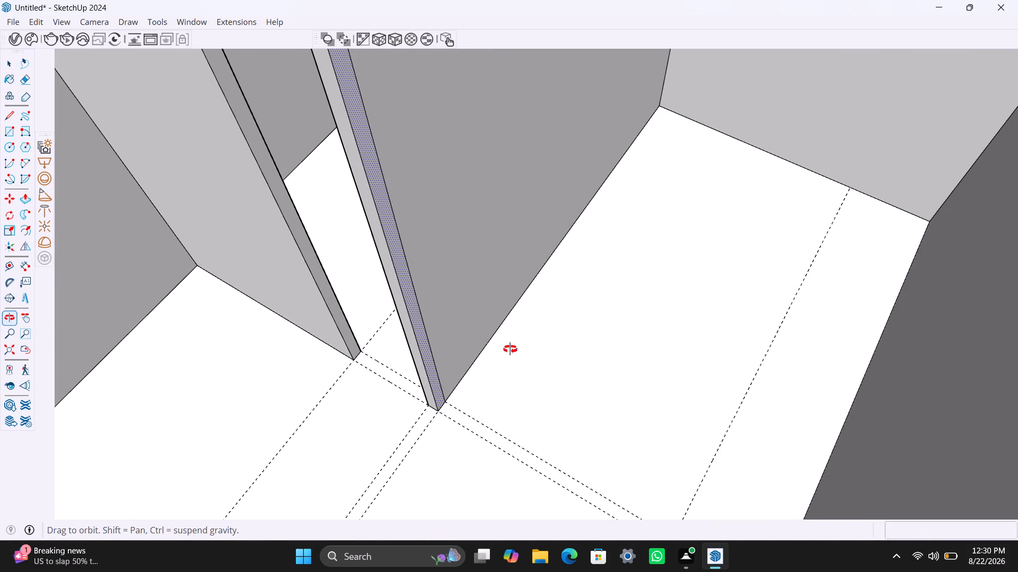
{"action": "left_click", "coordinate": [419, 333]}
{"action": "key", "text": "Escape"}
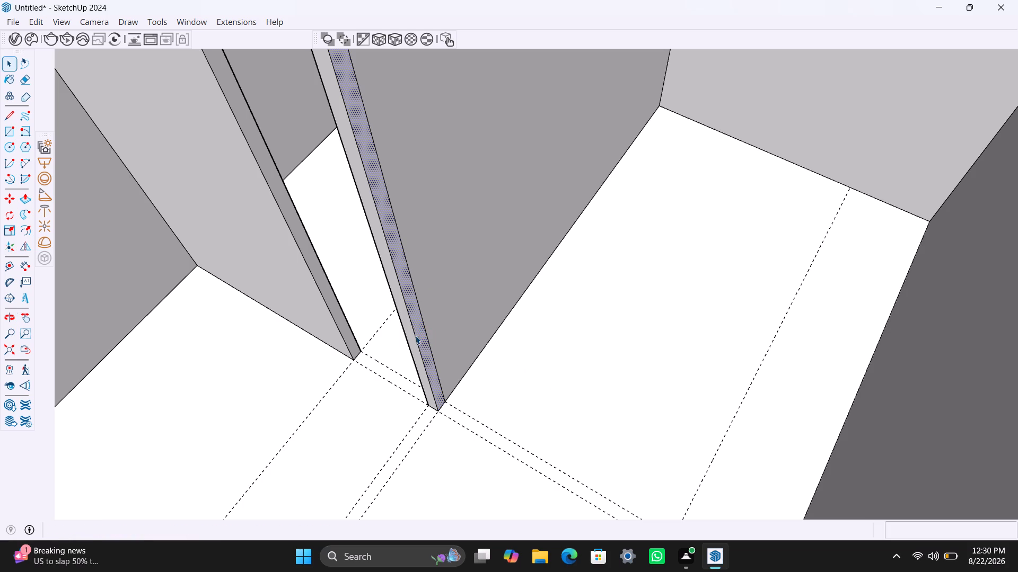
{"action": "key", "text": "p"}
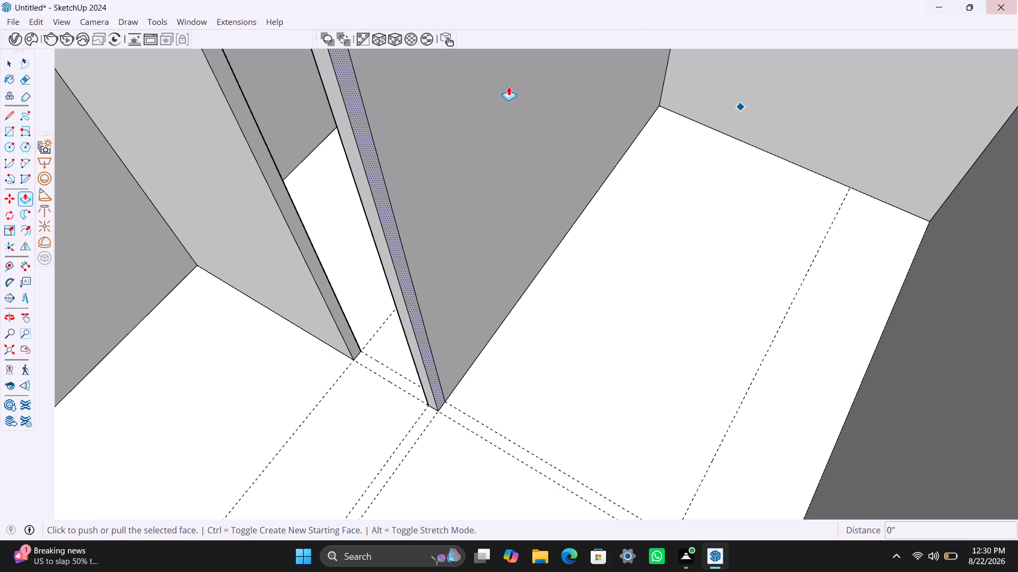
{"action": "left_click", "coordinate": [401, 245]}
{"action": "scroll", "coordinate": [494, 331], "scroll_direction": "down", "scroll_amount": 5}
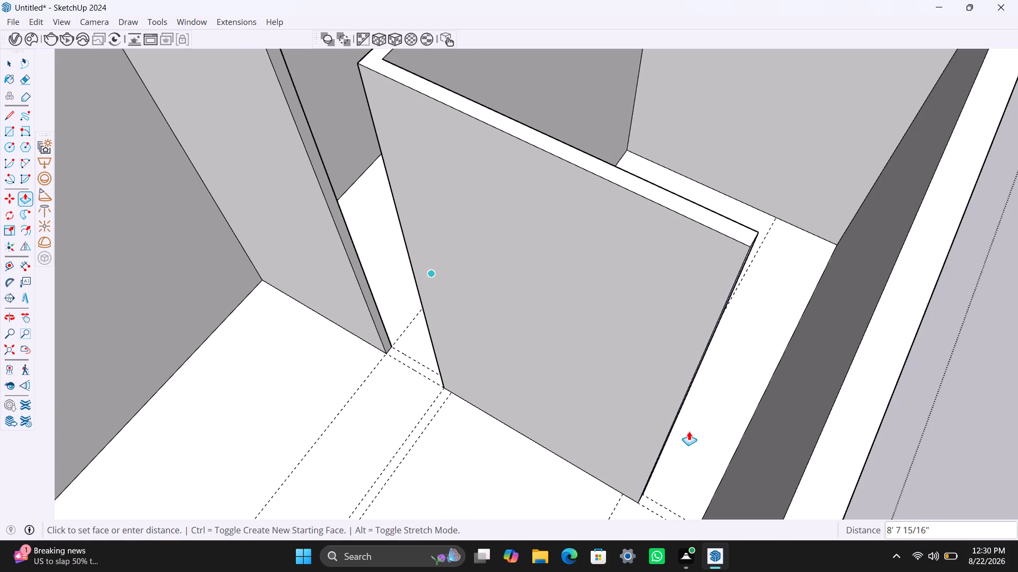
{"action": "left_click", "coordinate": [621, 504]}
{"action": "key", "text": "space"}
{"action": "scroll", "coordinate": [494, 255], "scroll_direction": "down", "scroll_amount": 8}
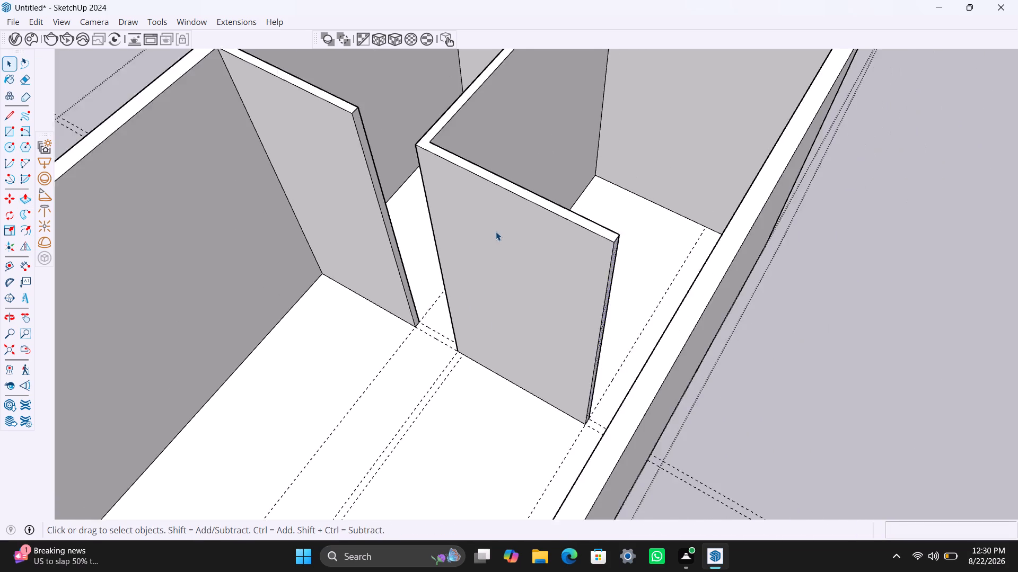
{"action": "scroll", "coordinate": [496, 231], "scroll_direction": "down", "scroll_amount": 6}
{"action": "scroll", "coordinate": [457, 297], "scroll_direction": "down", "scroll_amount": 6}
{"action": "left_click", "coordinate": [700, 287]}
Place a guide 4' in front of the first cross wall's base edge and a parallel one 4.5" beyond it.
{"action": "scroll", "coordinate": [413, 291], "scroll_direction": "down", "scroll_amount": 5}
{"action": "middle_click_drag", "start_coordinate": [419, 299], "coordinate": [307, 332]}
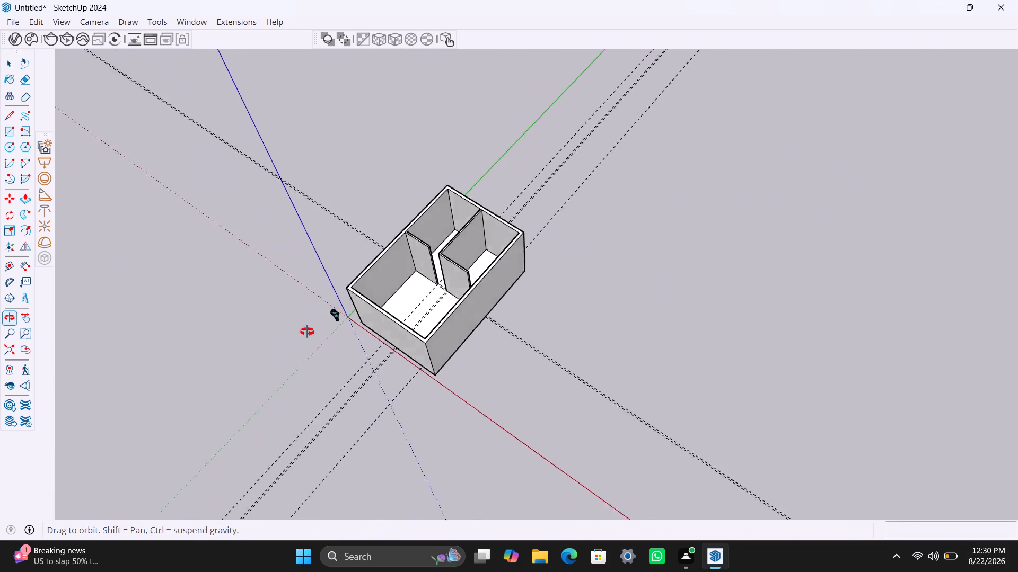
{"action": "middle_click_drag", "start_coordinate": [307, 332], "coordinate": [259, 333]}
{"action": "scroll", "coordinate": [432, 232], "scroll_direction": "up", "scroll_amount": 5}
{"action": "middle_click_drag", "start_coordinate": [375, 266], "coordinate": [592, 313]}
{"action": "scroll", "coordinate": [430, 296], "scroll_direction": "up", "scroll_amount": 6}
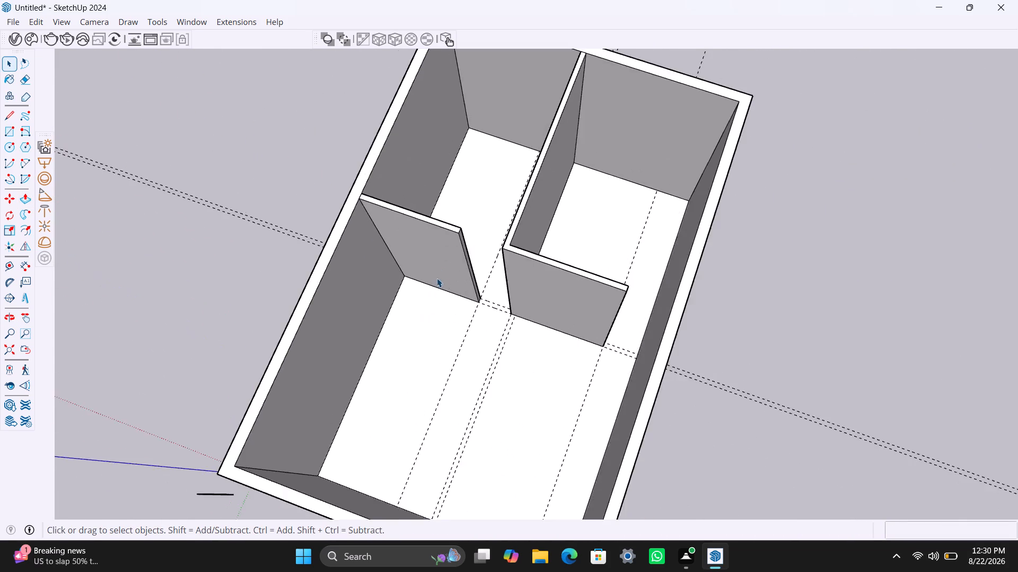
{"action": "scroll", "coordinate": [443, 281], "scroll_direction": "up", "scroll_amount": 3}
{"action": "key", "text": "t"}
{"action": "left_click", "coordinate": [428, 290]}
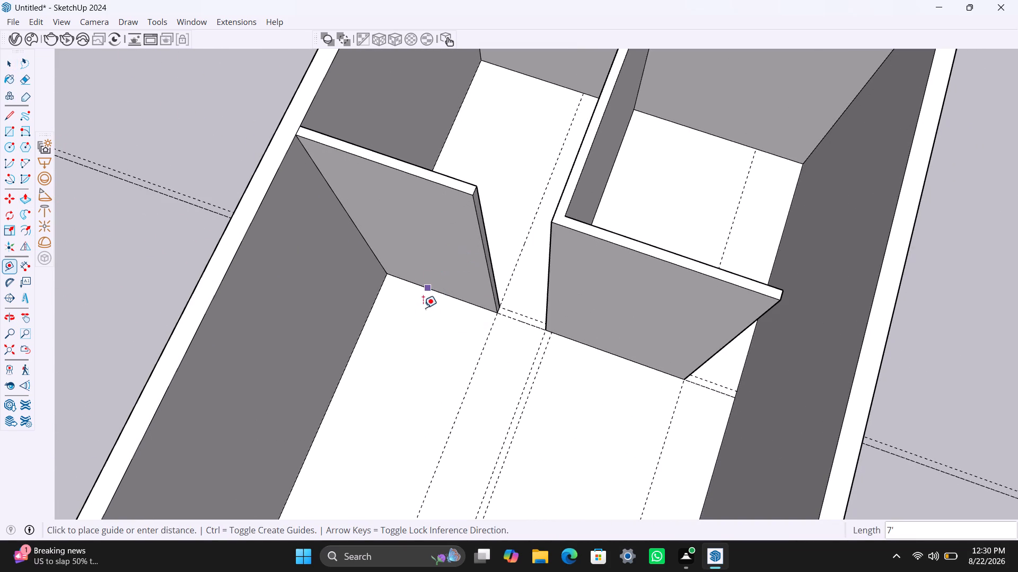
{"action": "type", "text": "4'"}
{"action": "key", "text": "Return"}
{"action": "left_click", "coordinate": [420, 358]}
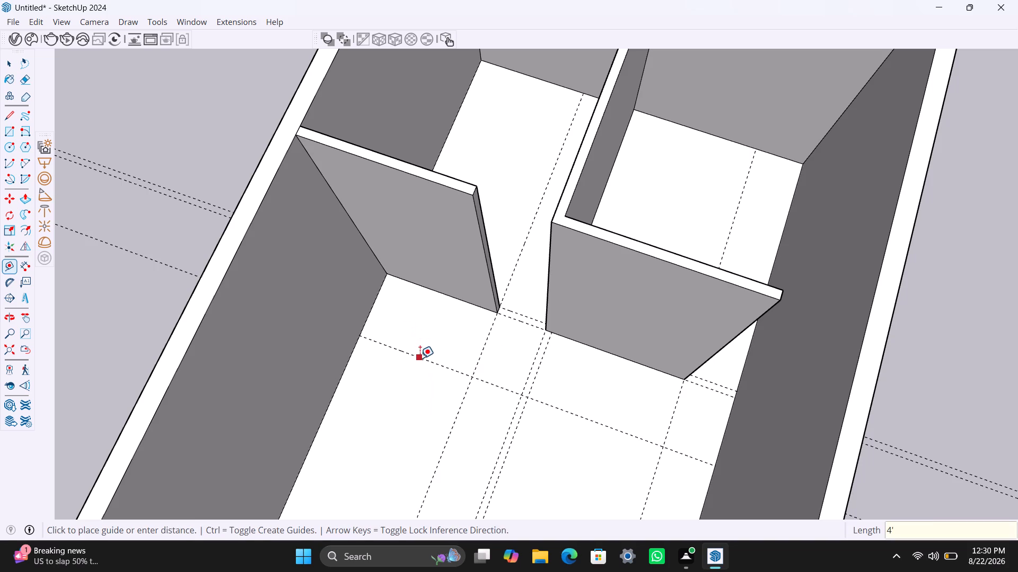
{"action": "key", "text": "4"}
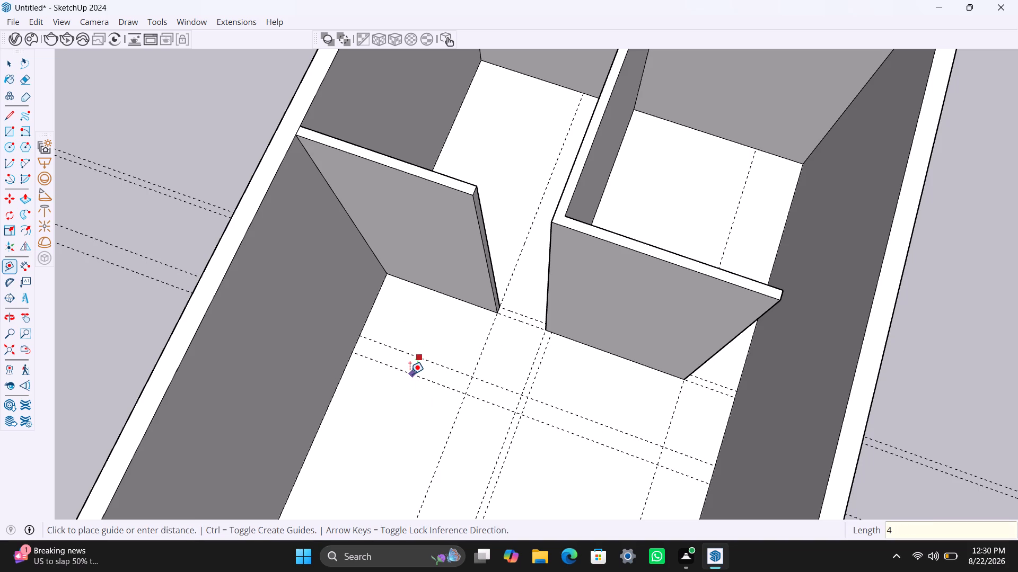
{"action": "type", "text": ".5\""}
{"action": "key", "text": "Return"}
{"action": "key", "text": "space"}
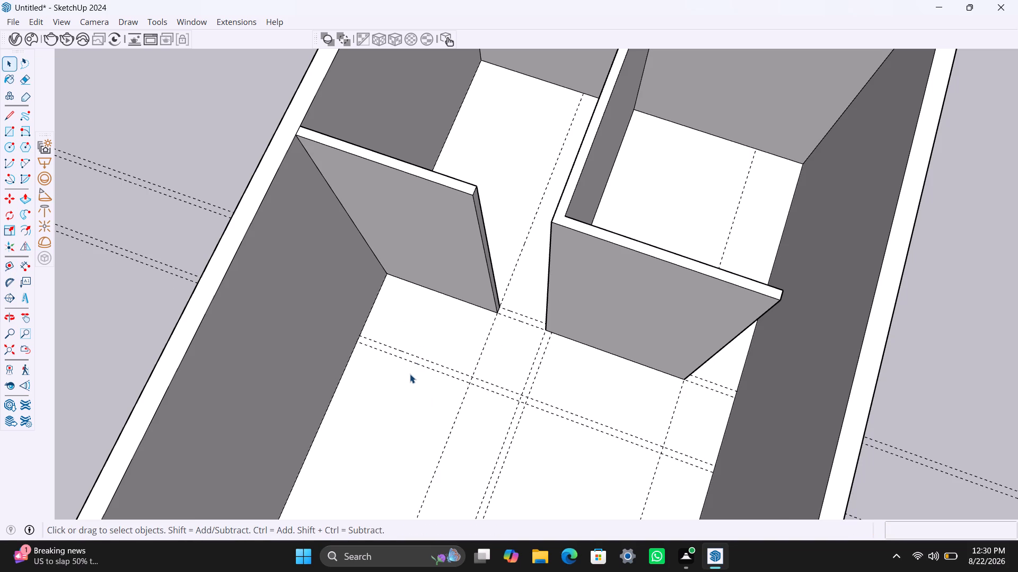
Place a guide 6' inward from the base edge of the outer side wall beside the first cross wall.
{"action": "scroll", "coordinate": [408, 373], "scroll_direction": "up", "scroll_amount": 2}
{"action": "middle_click_drag", "start_coordinate": [412, 412], "coordinate": [442, 412]}
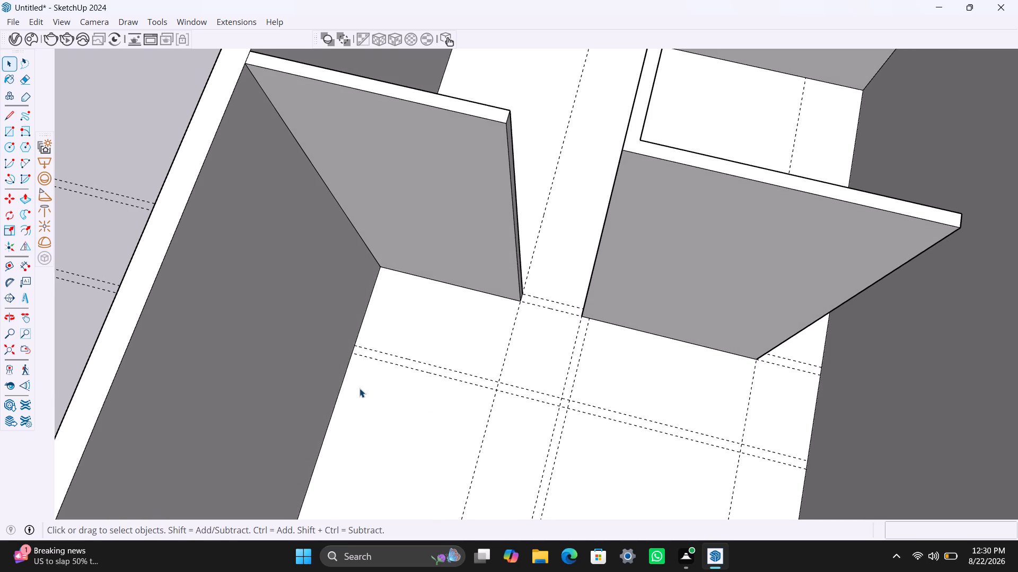
{"action": "key", "text": "t"}
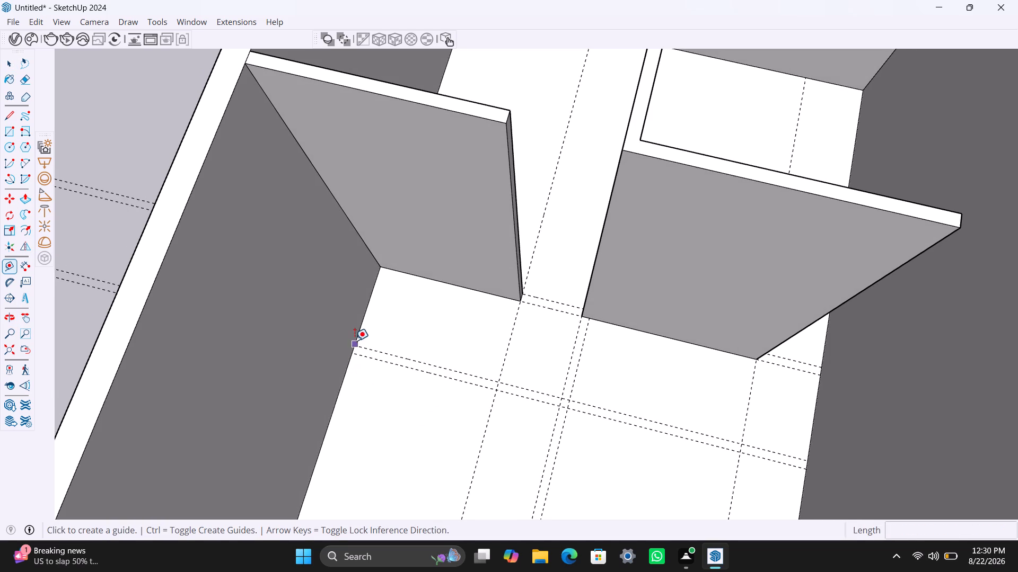
{"action": "left_click", "coordinate": [356, 336]}
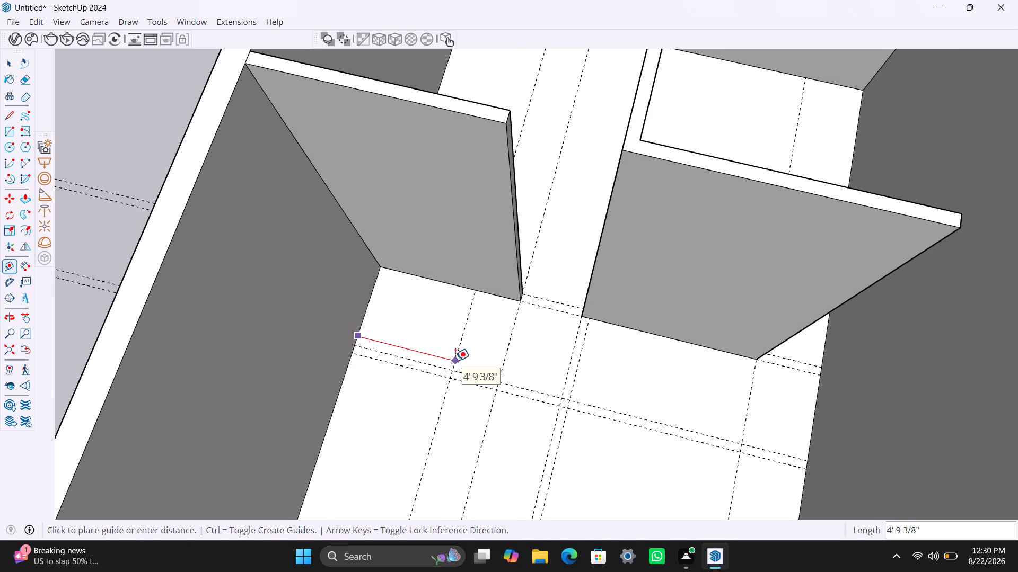
{"action": "key", "text": "6"}
{"action": "key", "text": "apostrophe"}
{"action": "key", "text": "Return"}
{"action": "key", "text": "space"}
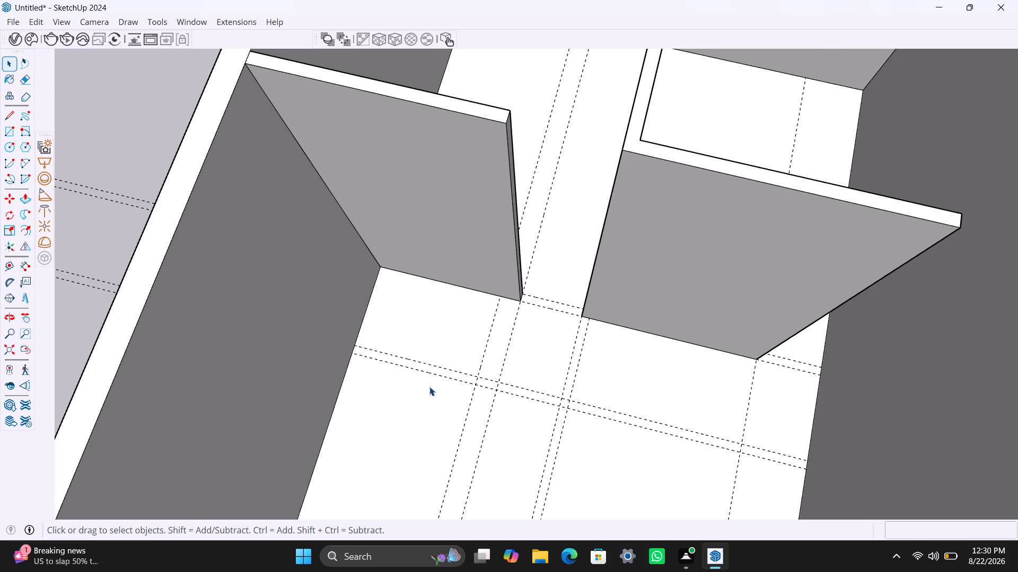
Draw a rectangle on the floor between the two 4.5" spaced guides, from the outer side wall to the 6' guide.
{"action": "scroll", "coordinate": [431, 371], "scroll_direction": "up", "scroll_amount": 1}
{"action": "key", "text": "r"}
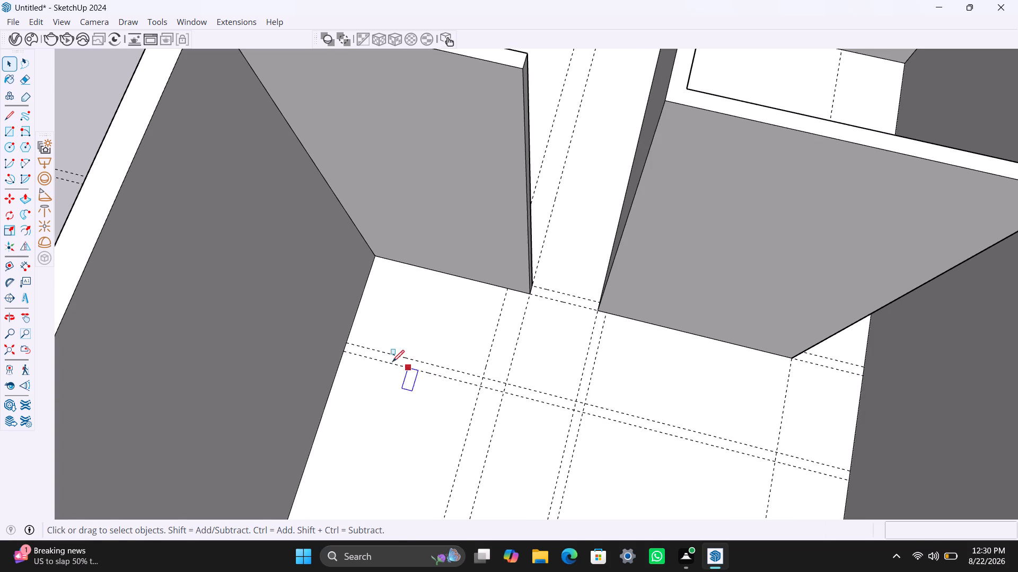
{"action": "left_click", "coordinate": [348, 345]}
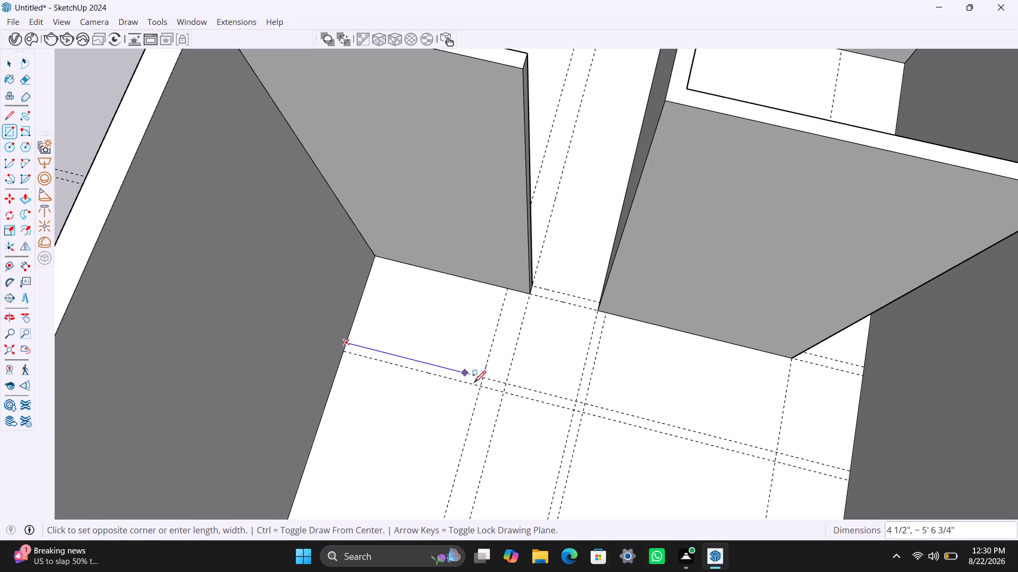
{"action": "left_click", "coordinate": [480, 386]}
{"action": "key", "text": "space"}
Extrude the new floor strip upward 17'5 3/4", matching the top of the first cross wall.
{"action": "left_click", "coordinate": [431, 370]}
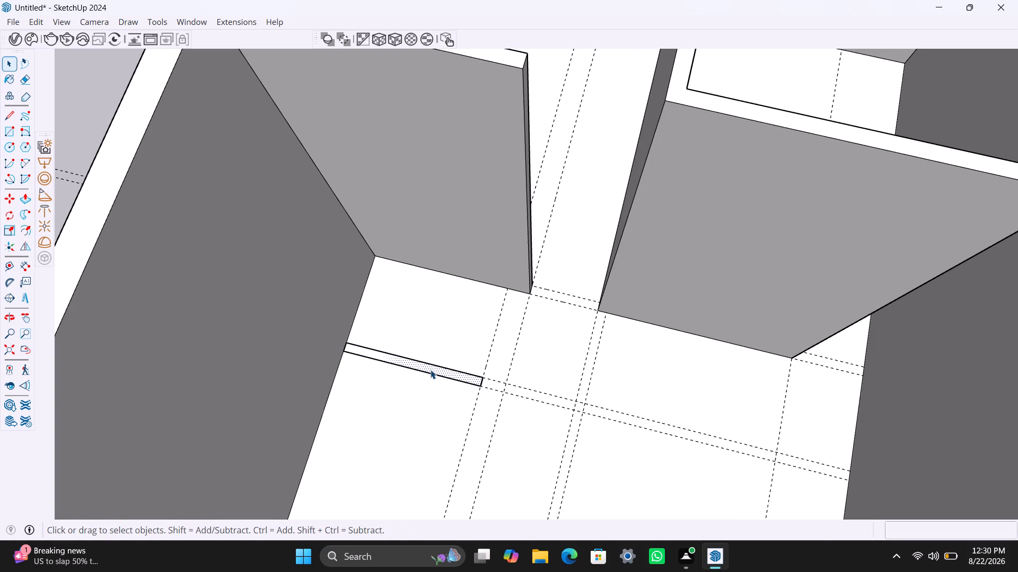
{"action": "key", "text": "p"}
{"action": "left_click", "coordinate": [430, 369]}
{"action": "left_click", "coordinate": [521, 59]}
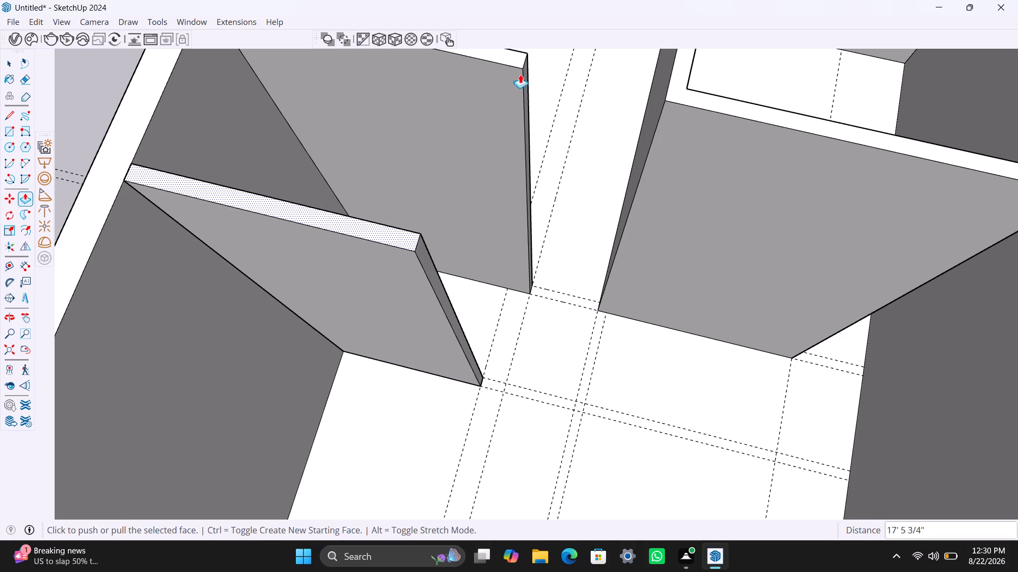
{"action": "key", "text": "space"}
Place a parallel guide 4.5" from the 6' guide, toward the outer side wall.
{"action": "scroll", "coordinate": [480, 366], "scroll_direction": "down", "scroll_amount": 5}
{"action": "middle_click_drag", "start_coordinate": [480, 372], "coordinate": [397, 379]}
{"action": "scroll", "coordinate": [460, 345], "scroll_direction": "up", "scroll_amount": 11}
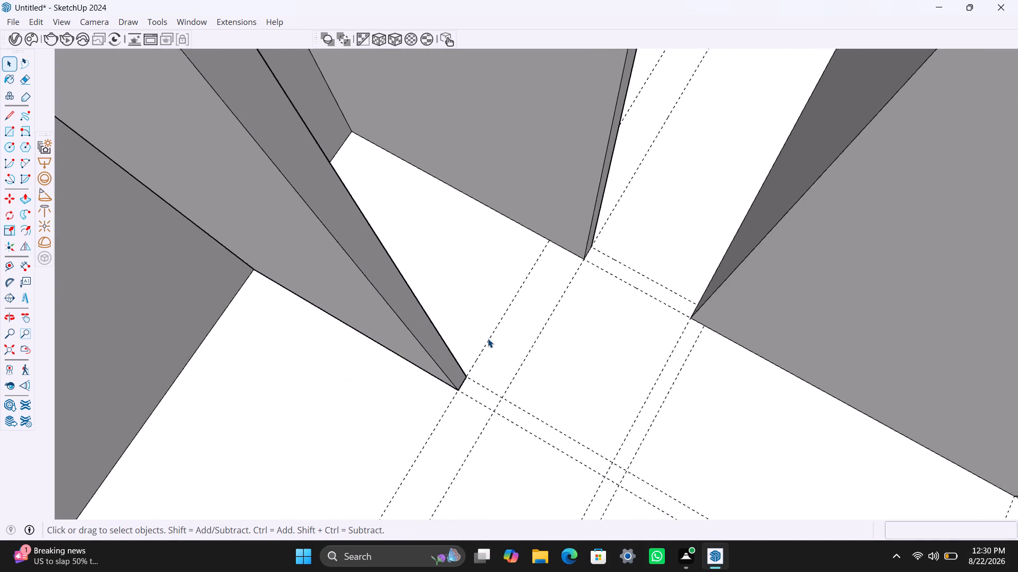
{"action": "middle_click_drag", "start_coordinate": [500, 339], "coordinate": [467, 359]}
{"action": "scroll", "coordinate": [508, 300], "scroll_direction": "up", "scroll_amount": 2}
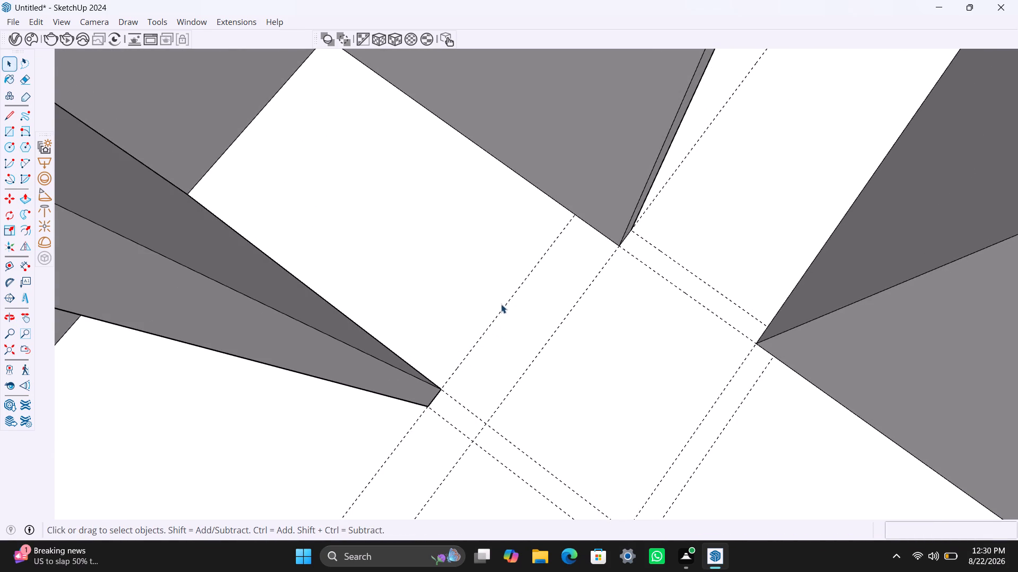
{"action": "scroll", "coordinate": [454, 347], "scroll_direction": "down", "scroll_amount": 9}
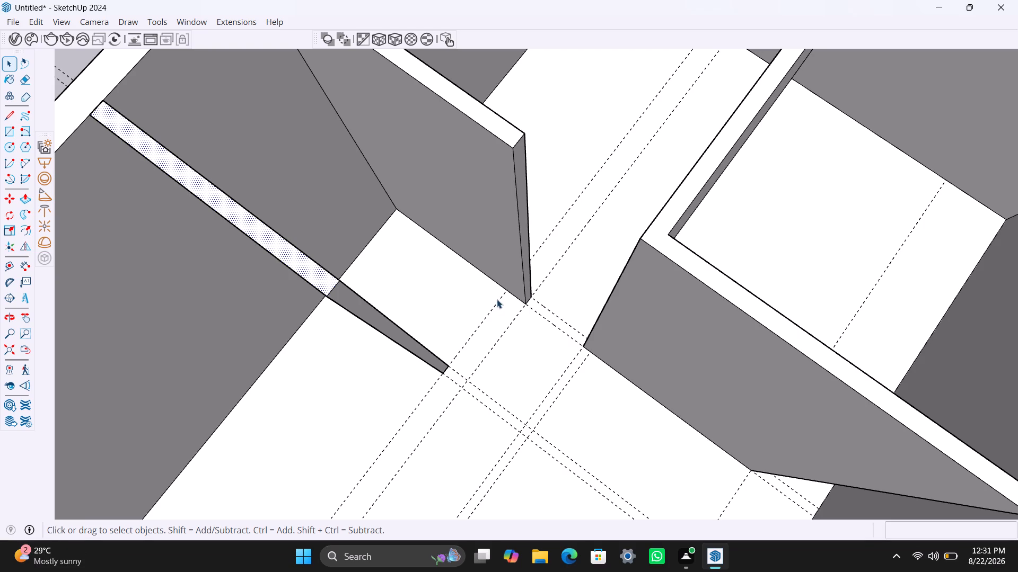
{"action": "scroll", "coordinate": [487, 290], "scroll_direction": "down", "scroll_amount": 3}
{"action": "middle_click_drag", "start_coordinate": [481, 300], "coordinate": [473, 305]}
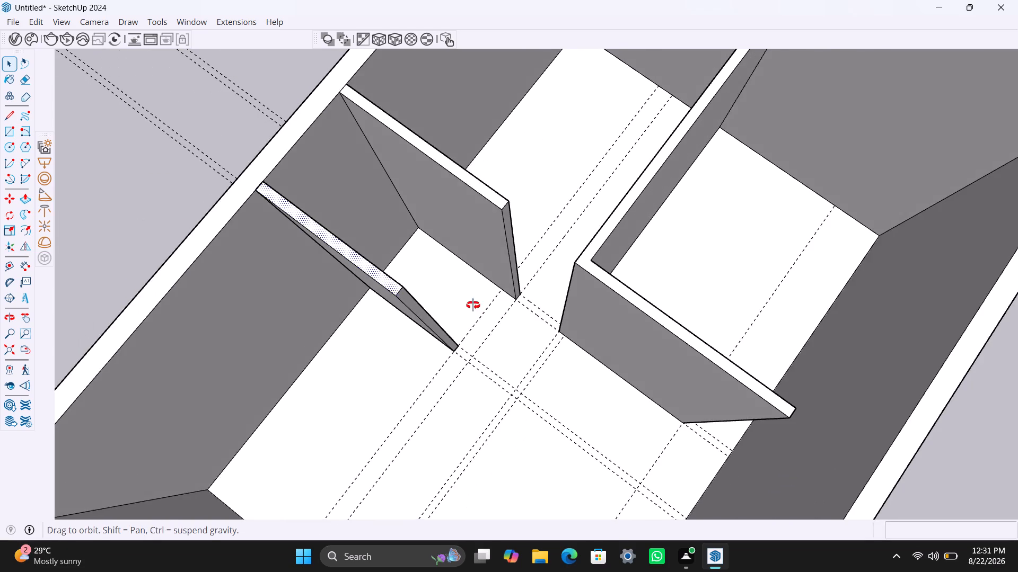
{"action": "middle_click_drag", "start_coordinate": [473, 305], "coordinate": [327, 344]}
{"action": "scroll", "coordinate": [458, 282], "scroll_direction": "up", "scroll_amount": 3}
{"action": "middle_click_drag", "start_coordinate": [479, 269], "coordinate": [470, 276]}
{"action": "scroll", "coordinate": [482, 265], "scroll_direction": "up", "scroll_amount": 1}
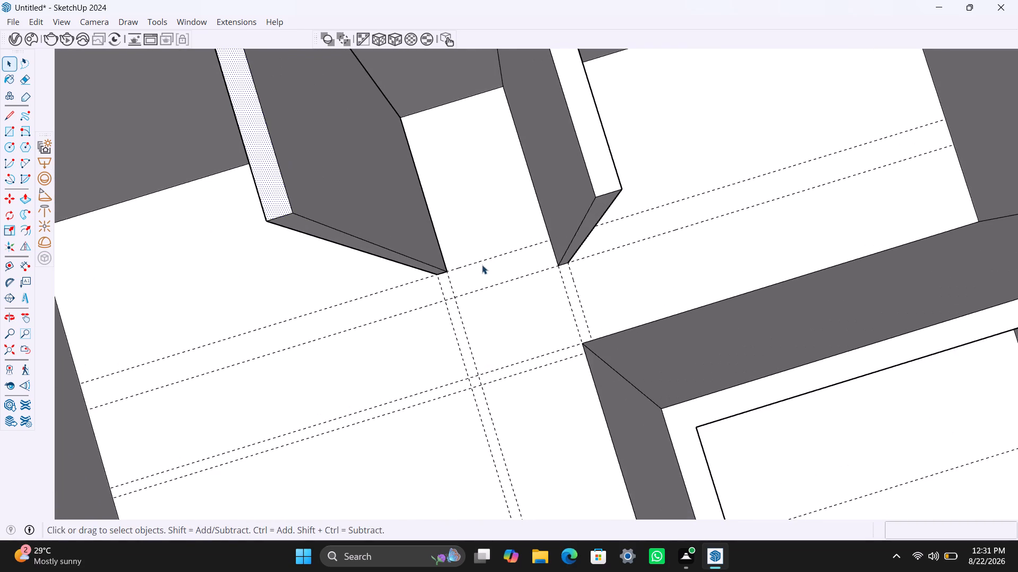
{"action": "middle_click_drag", "start_coordinate": [496, 266], "coordinate": [499, 260]}
{"action": "scroll", "coordinate": [522, 254], "scroll_direction": "up", "scroll_amount": 1}
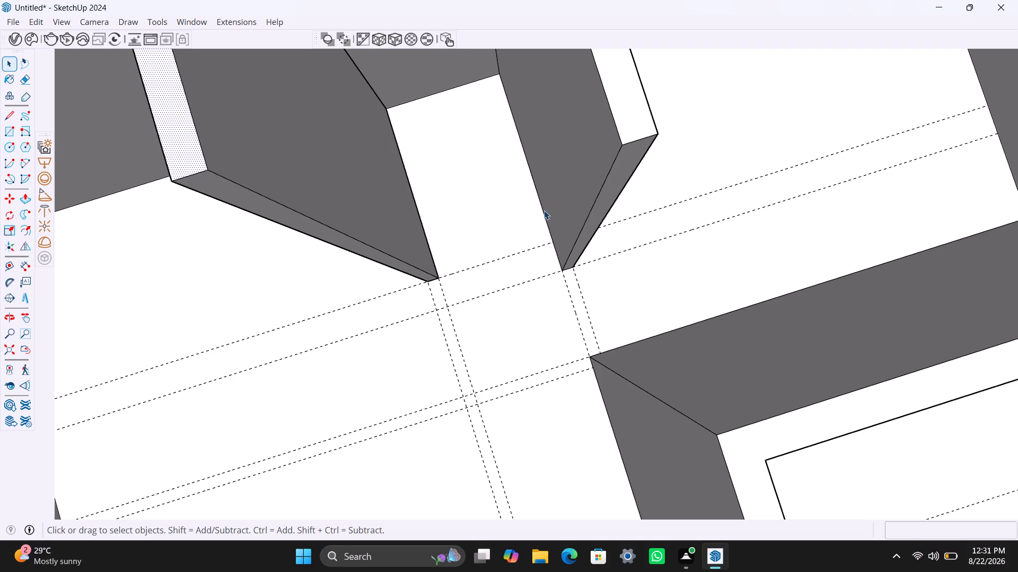
{"action": "key", "text": "t"}
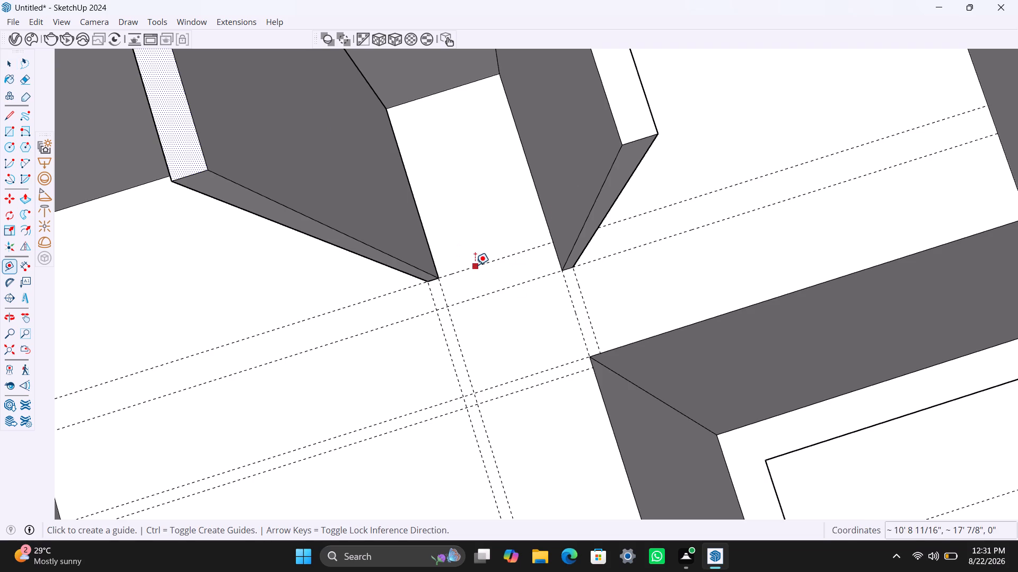
{"action": "left_click", "coordinate": [475, 265]}
{"action": "type", "text": "4.5\""}
{"action": "key", "text": "Return"}
{"action": "key", "text": "space"}
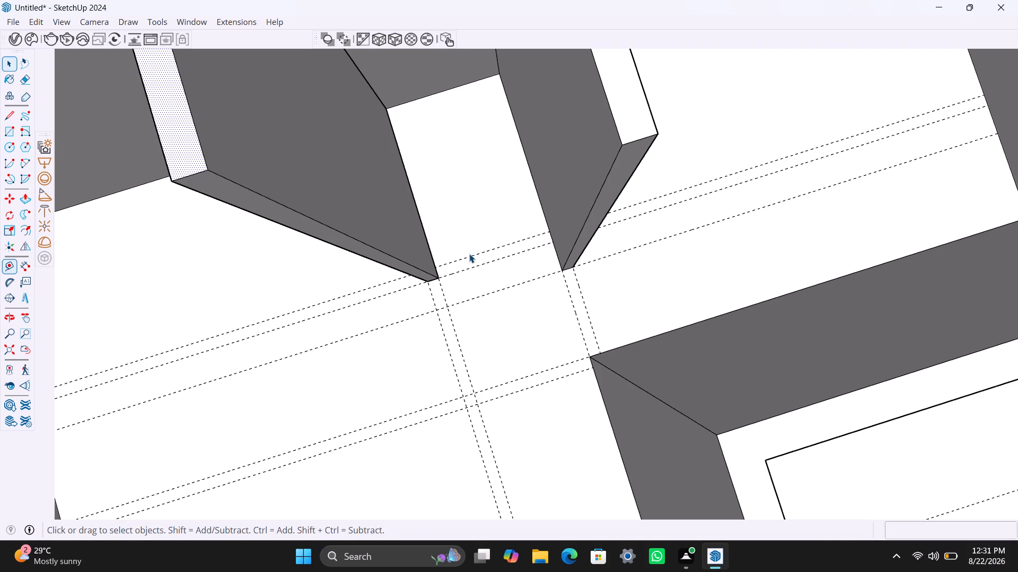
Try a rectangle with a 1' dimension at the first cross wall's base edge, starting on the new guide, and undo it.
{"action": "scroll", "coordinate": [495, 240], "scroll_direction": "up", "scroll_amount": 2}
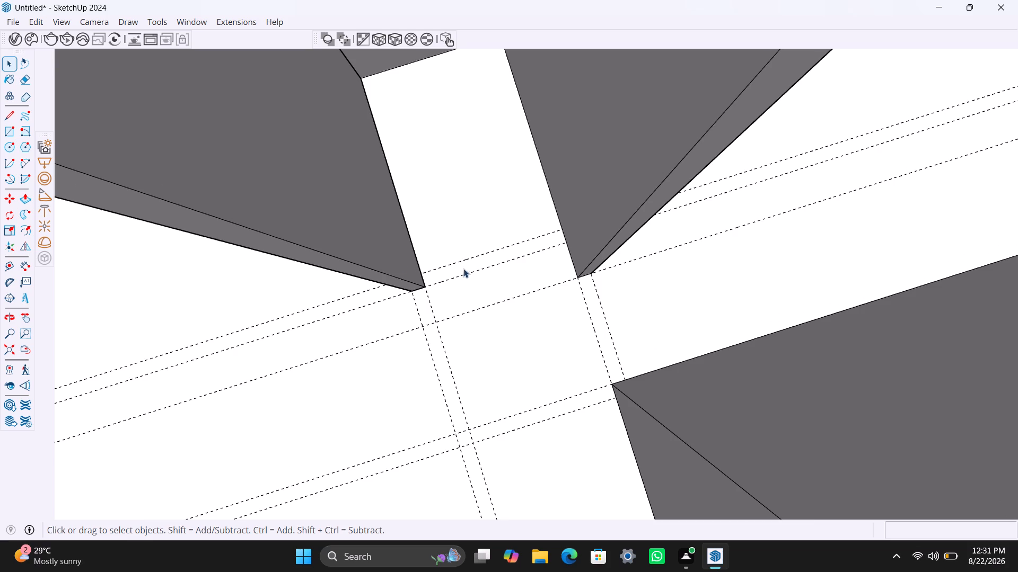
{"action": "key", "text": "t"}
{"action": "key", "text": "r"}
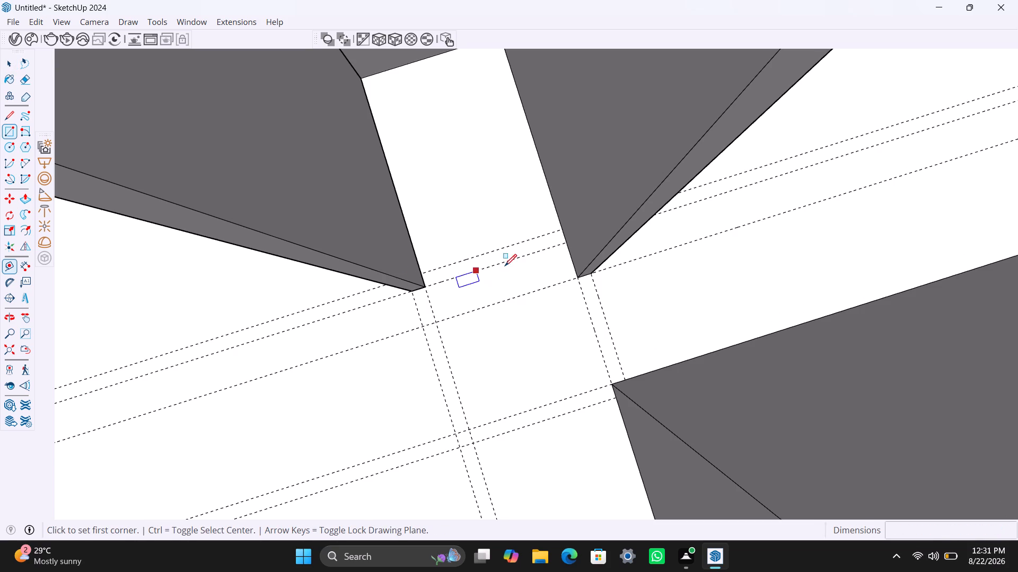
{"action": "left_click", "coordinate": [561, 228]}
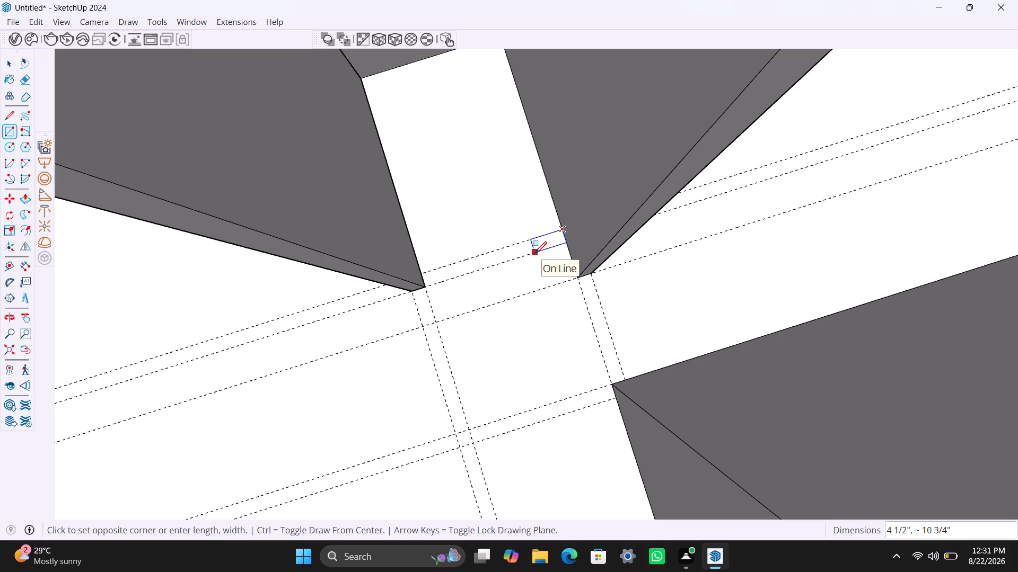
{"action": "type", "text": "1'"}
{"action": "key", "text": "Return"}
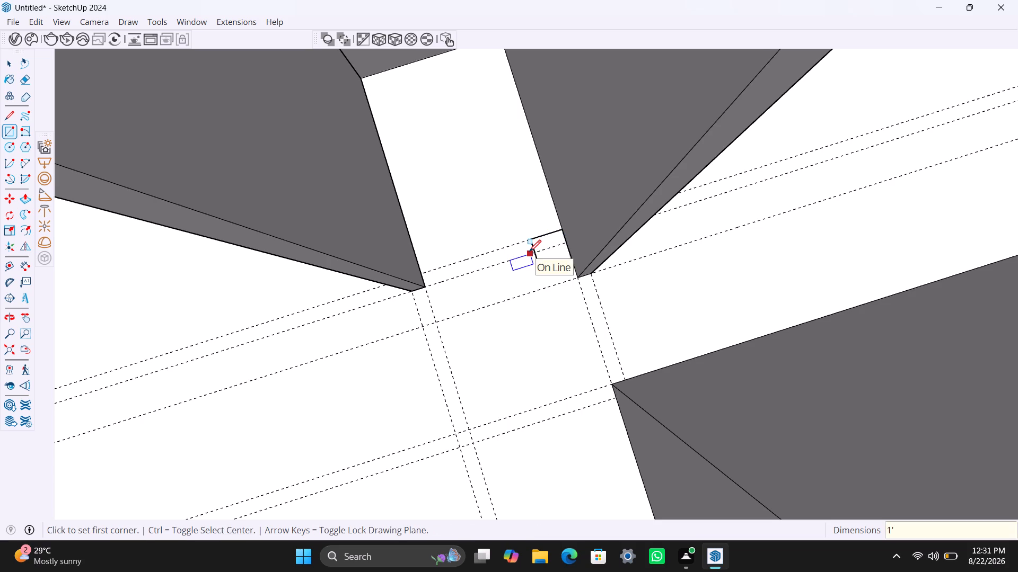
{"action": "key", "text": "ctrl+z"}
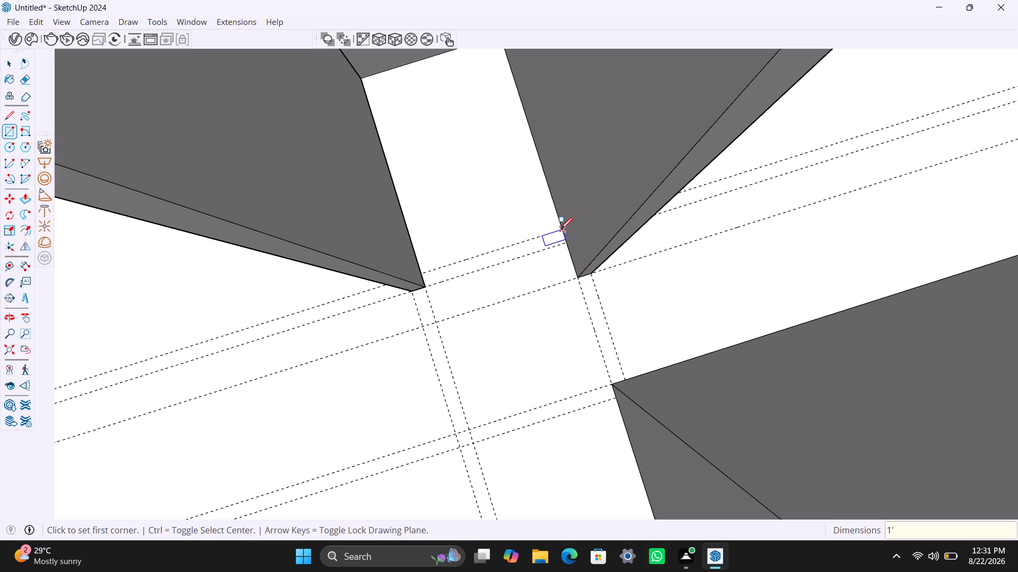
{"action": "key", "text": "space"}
Place a guide 1' out from the first cross wall's base edge, toward the new parallel wall.
{"action": "key", "text": "t"}
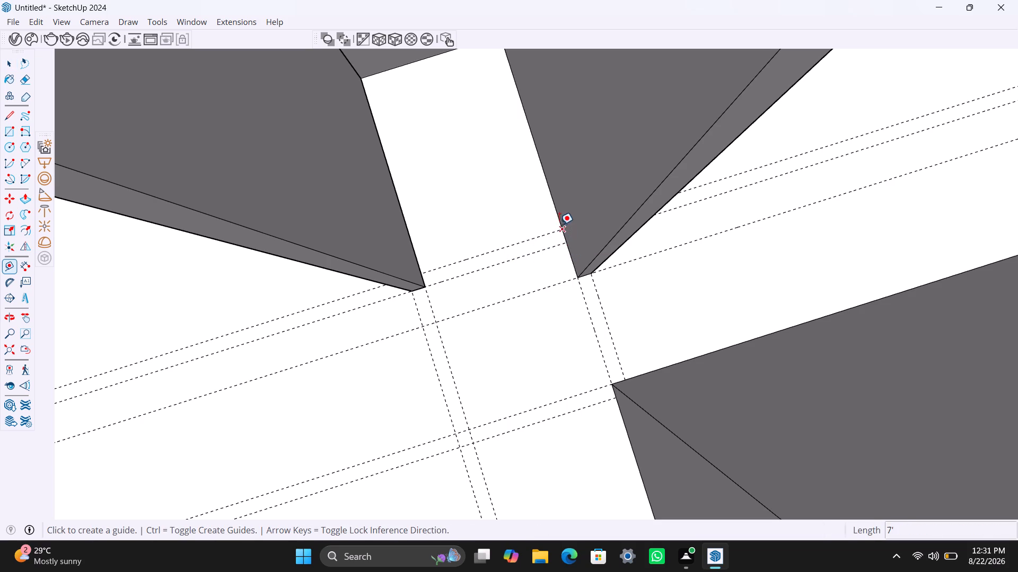
{"action": "left_click", "coordinate": [559, 222]}
{"action": "type", "text": "1'"}
{"action": "key", "text": "Return"}
{"action": "key", "text": "space"}
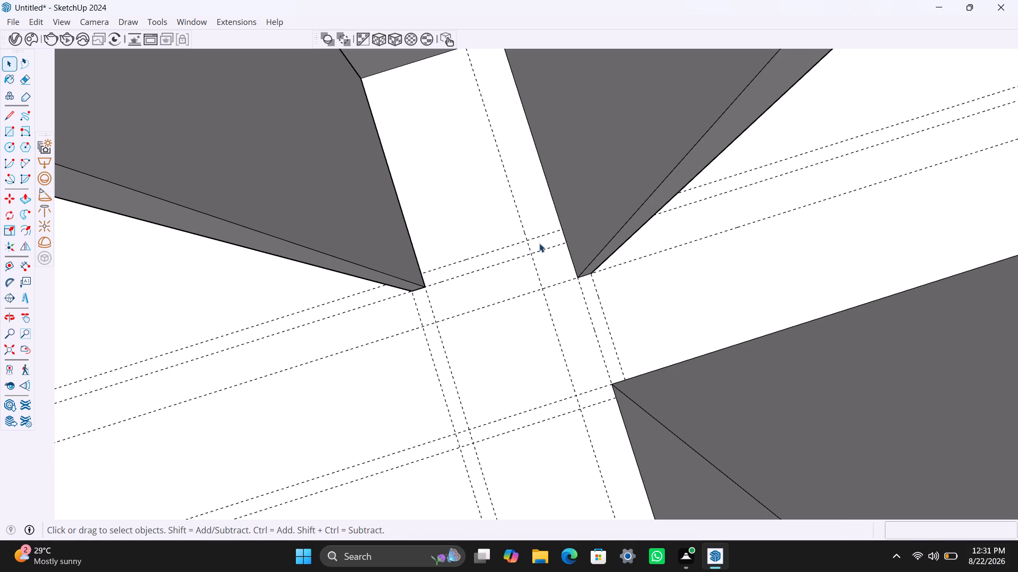
Draw a 4.5" by 1' rectangle on the floor between the paired guides, from the first cross wall to the 1' guide.
{"action": "key", "text": "r"}
{"action": "left_click", "coordinate": [559, 229]}
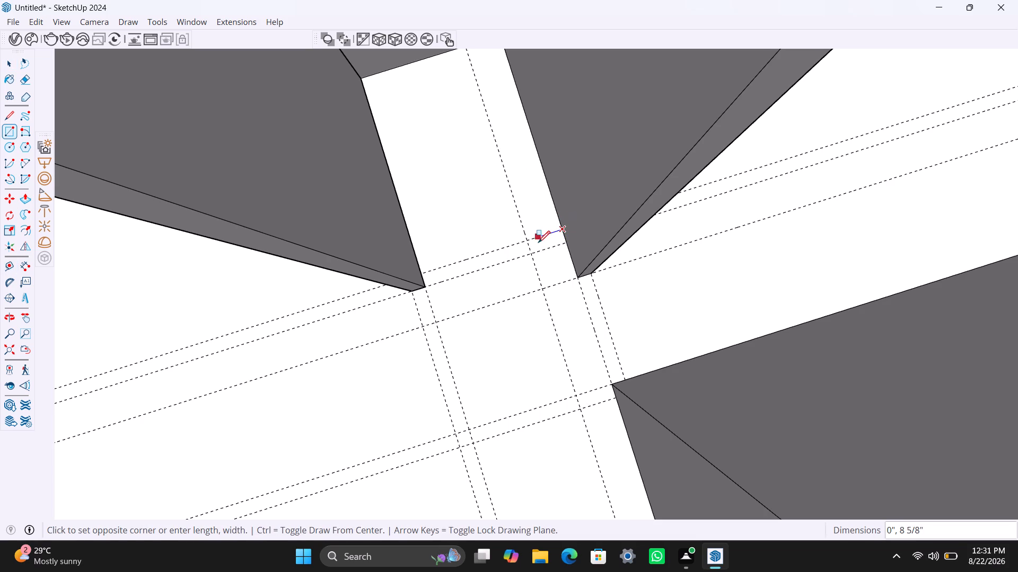
{"action": "left_click", "coordinate": [531, 252]}
{"action": "key", "text": "space"}
Extrude the small 4.5" by 1' rectangle upward to the top of the first cross wall, forming a short wall stub.
{"action": "left_click", "coordinate": [540, 245]}
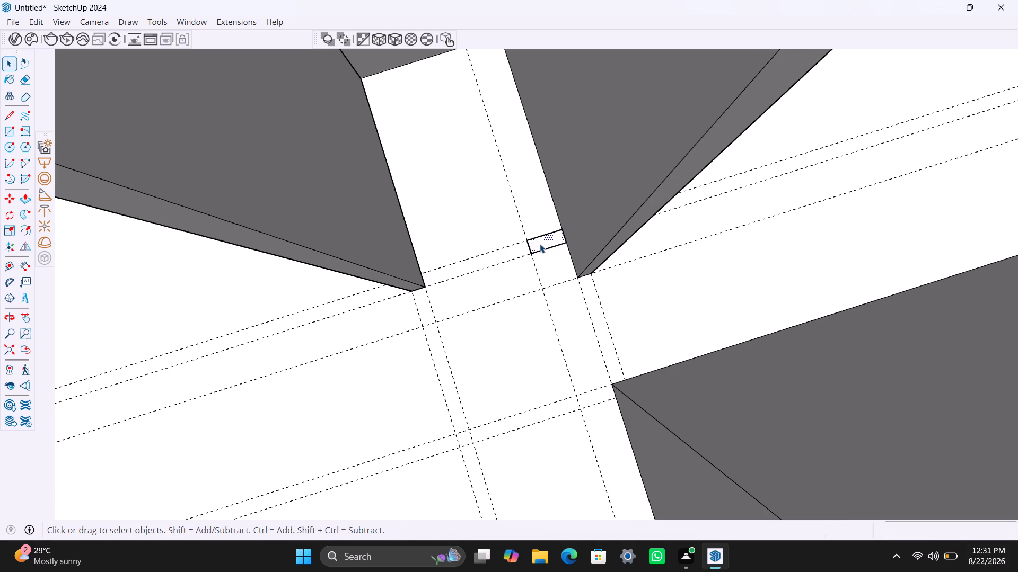
{"action": "key", "text": "p"}
{"action": "left_click", "coordinate": [540, 243]}
{"action": "scroll", "coordinate": [555, 225], "scroll_direction": "down", "scroll_amount": 9}
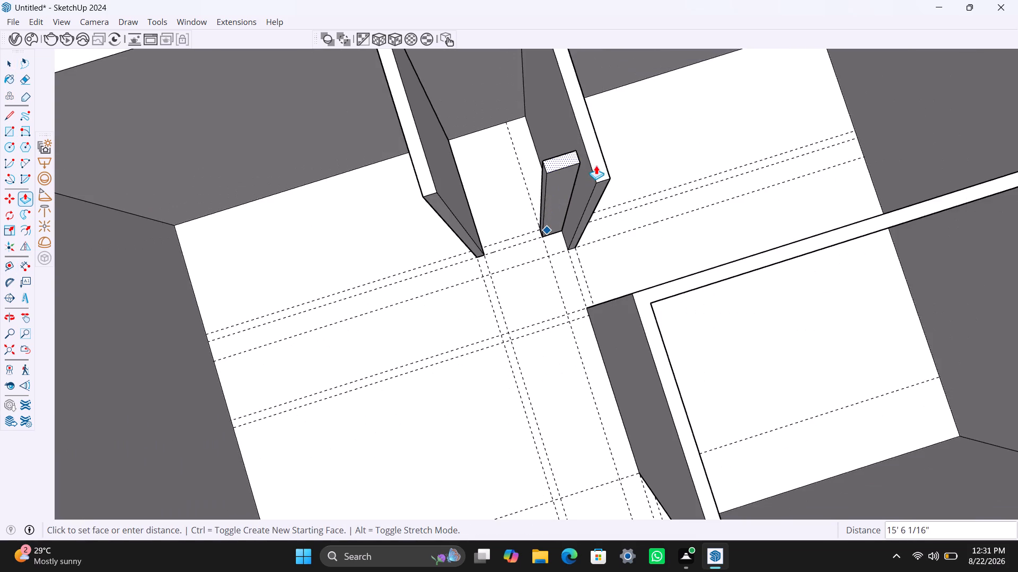
{"action": "left_click", "coordinate": [599, 167]}
{"action": "key", "text": "space"}
Examine the new wall stub and the surrounding partitions and floor guides from several angles.
{"action": "scroll", "coordinate": [514, 256], "scroll_direction": "down", "scroll_amount": 6}
{"action": "middle_click_drag", "start_coordinate": [504, 281], "coordinate": [612, 258]}
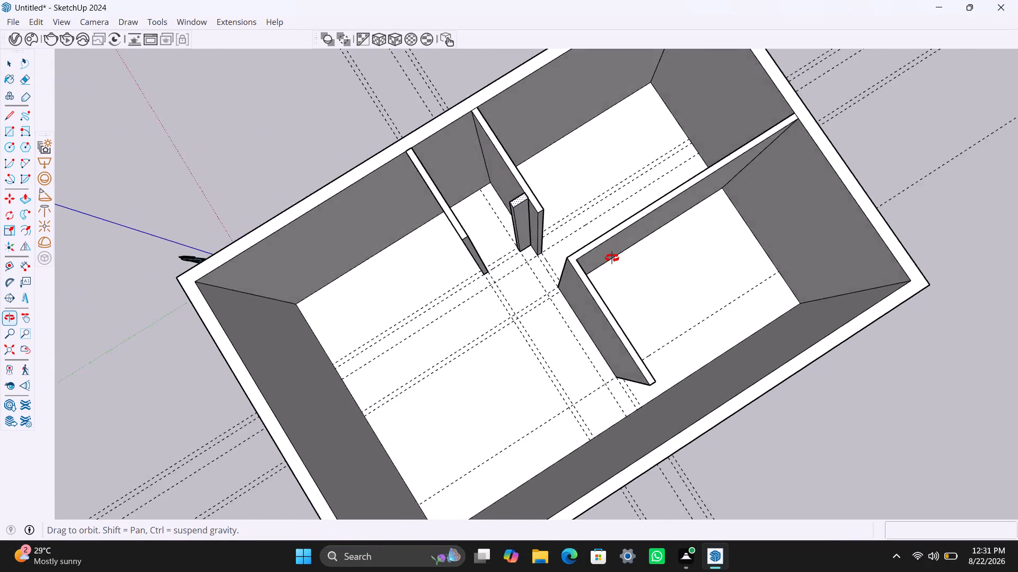
{"action": "middle_click_drag", "start_coordinate": [612, 258], "coordinate": [745, 241]}
{"action": "scroll", "coordinate": [513, 263], "scroll_direction": "up", "scroll_amount": 4}
{"action": "middle_click_drag", "start_coordinate": [512, 279], "coordinate": [516, 280]}
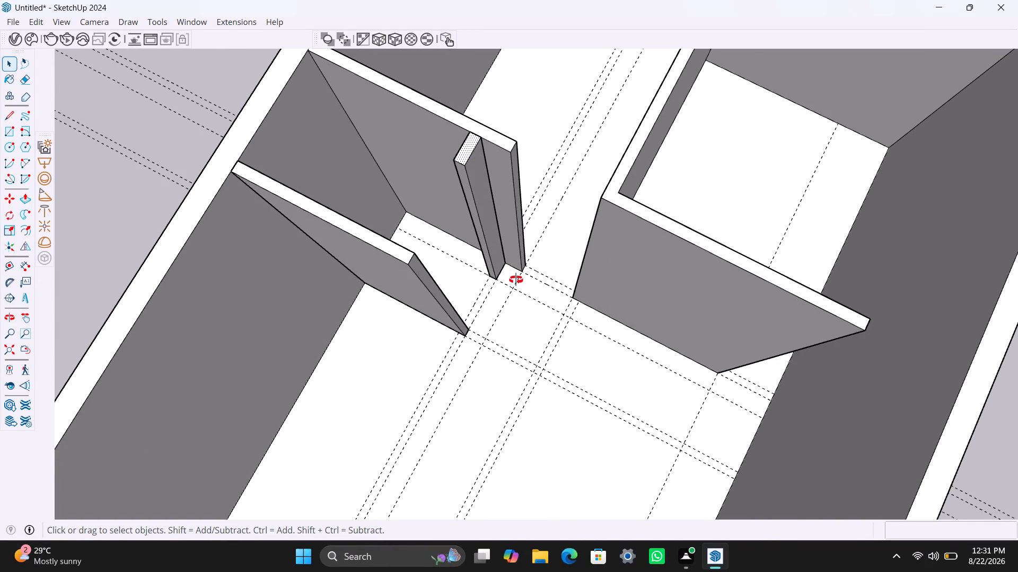
{"action": "middle_click_drag", "start_coordinate": [516, 280], "coordinate": [651, 275]}
{"action": "scroll", "coordinate": [462, 261], "scroll_direction": "up", "scroll_amount": 1}
{"action": "scroll", "coordinate": [479, 263], "scroll_direction": "down", "scroll_amount": 3}
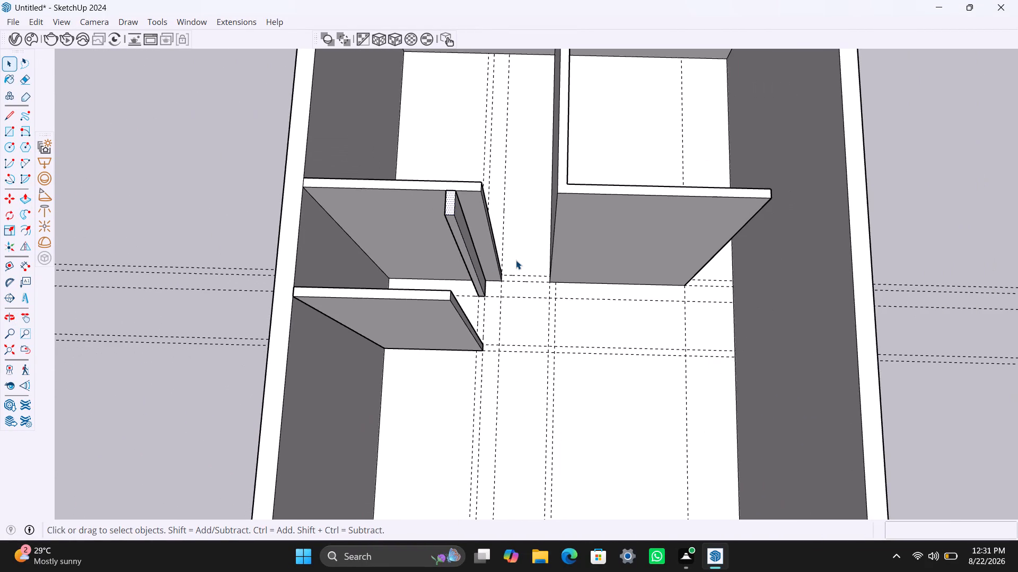
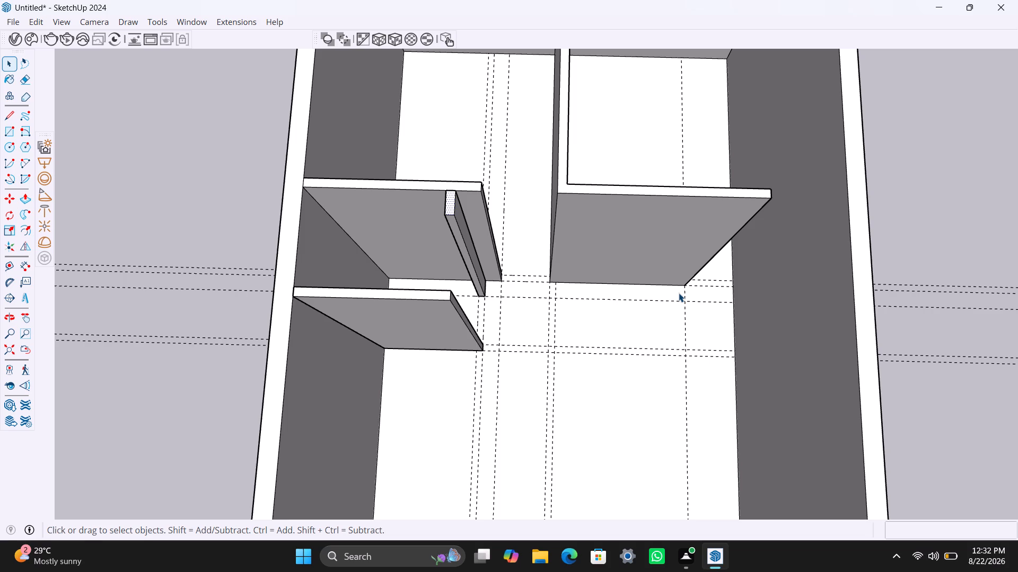
Examine the interior partitions, the wall stub and the floor guides from several angles.
{"action": "scroll", "coordinate": [509, 282], "scroll_direction": "down", "scroll_amount": 3}
{"action": "middle_click_drag", "start_coordinate": [509, 282], "coordinate": [505, 292]}
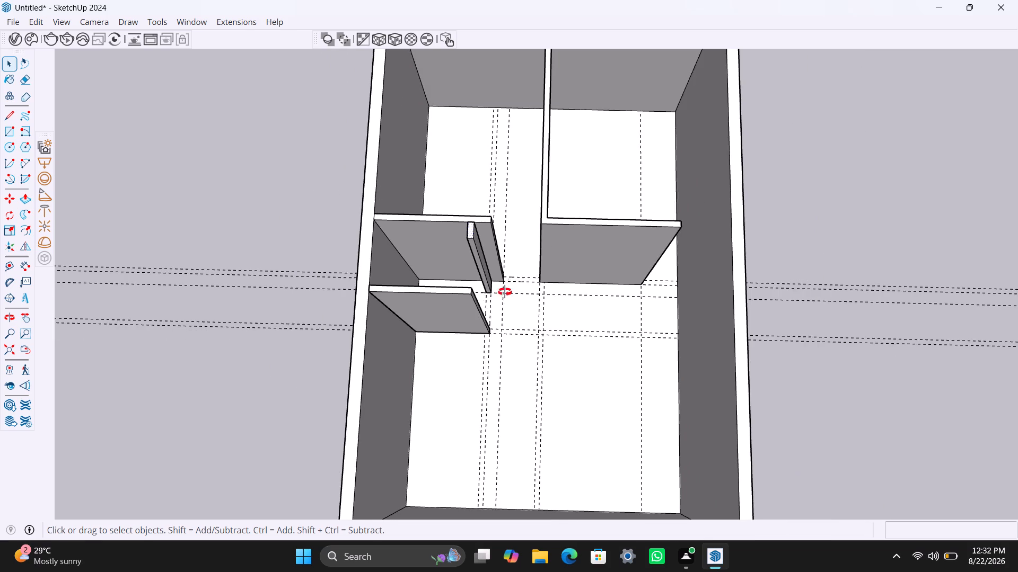
{"action": "middle_click_drag", "start_coordinate": [505, 292], "coordinate": [460, 307]}
{"action": "scroll", "coordinate": [494, 238], "scroll_direction": "up", "scroll_amount": 5}
{"action": "scroll", "coordinate": [511, 300], "scroll_direction": "up", "scroll_amount": 3}
{"action": "middle_click_drag", "start_coordinate": [574, 323], "coordinate": [574, 321]}
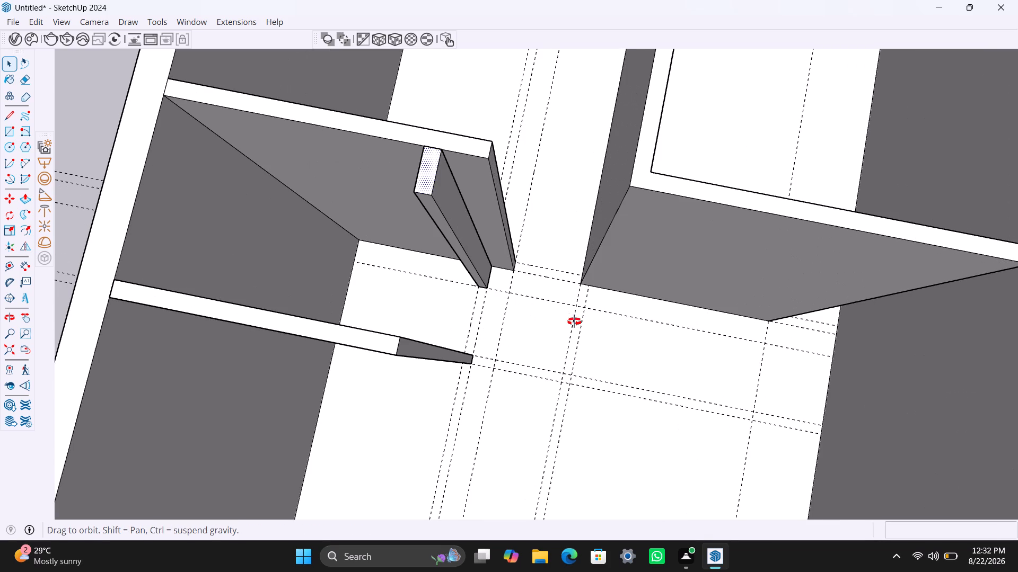
{"action": "middle_click_drag", "start_coordinate": [574, 321], "coordinate": [548, 288]}
{"action": "scroll", "coordinate": [648, 343], "scroll_direction": "down", "scroll_amount": 5}
{"action": "middle_click_drag", "start_coordinate": [701, 369], "coordinate": [563, 231]}
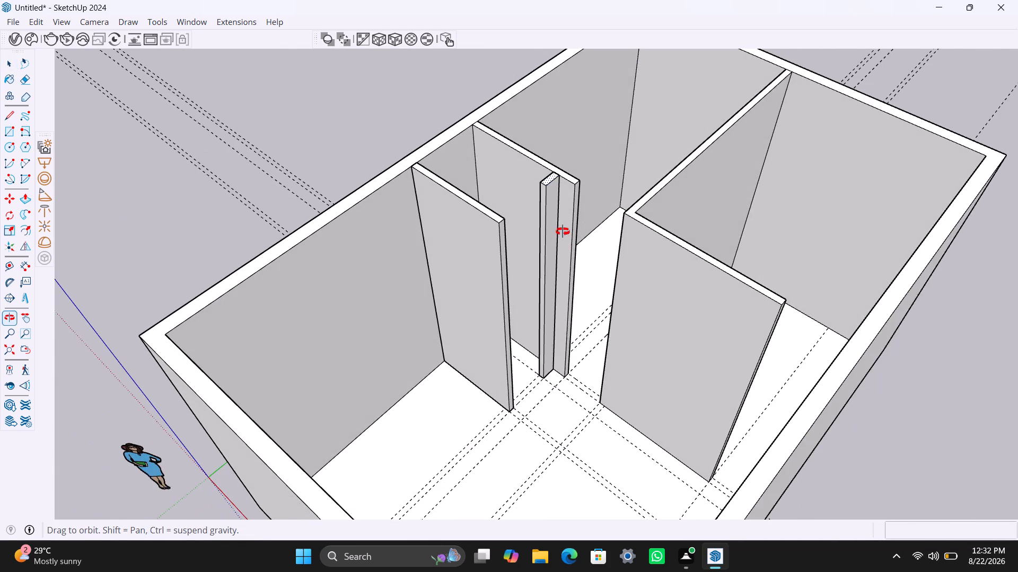
{"action": "middle_click_drag", "start_coordinate": [563, 231], "coordinate": [665, 273]}
{"action": "scroll", "coordinate": [713, 183], "scroll_direction": "down", "scroll_amount": 4}
{"action": "middle_click_drag", "start_coordinate": [654, 213], "coordinate": [682, 262]}
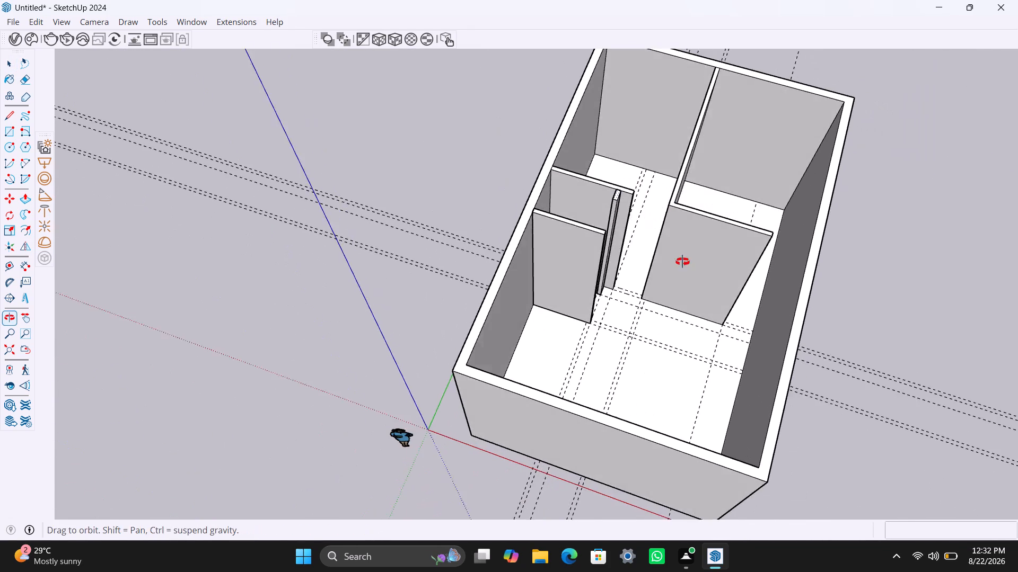
{"action": "middle_click_drag", "start_coordinate": [682, 262], "coordinate": [689, 263]}
{"action": "middle_click_drag", "start_coordinate": [675, 186], "coordinate": [555, 294]}
{"action": "scroll", "coordinate": [657, 247], "scroll_direction": "up", "scroll_amount": 4}
{"action": "middle_click_drag", "start_coordinate": [597, 301], "coordinate": [602, 318]}
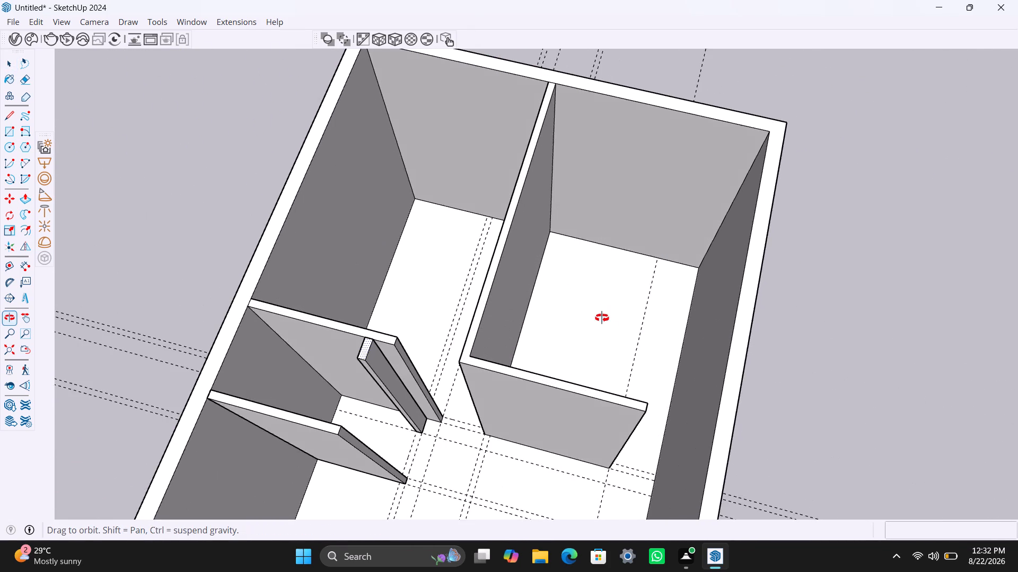
{"action": "middle_click_drag", "start_coordinate": [602, 318], "coordinate": [668, 361]}
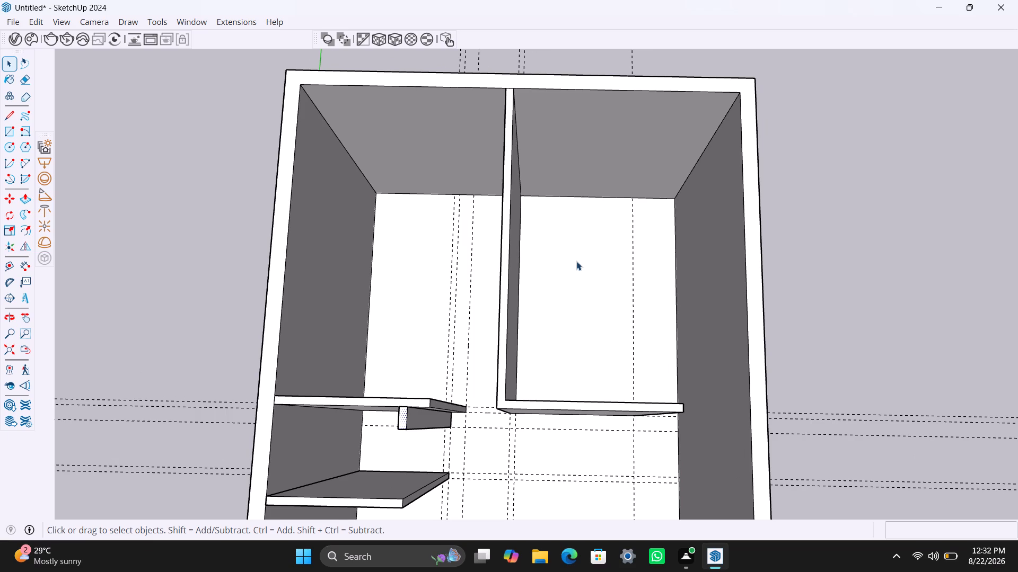
Measure the length of the room enclosed by the L-shaped partition, along the base of its long wall.
{"action": "key", "text": "d"}
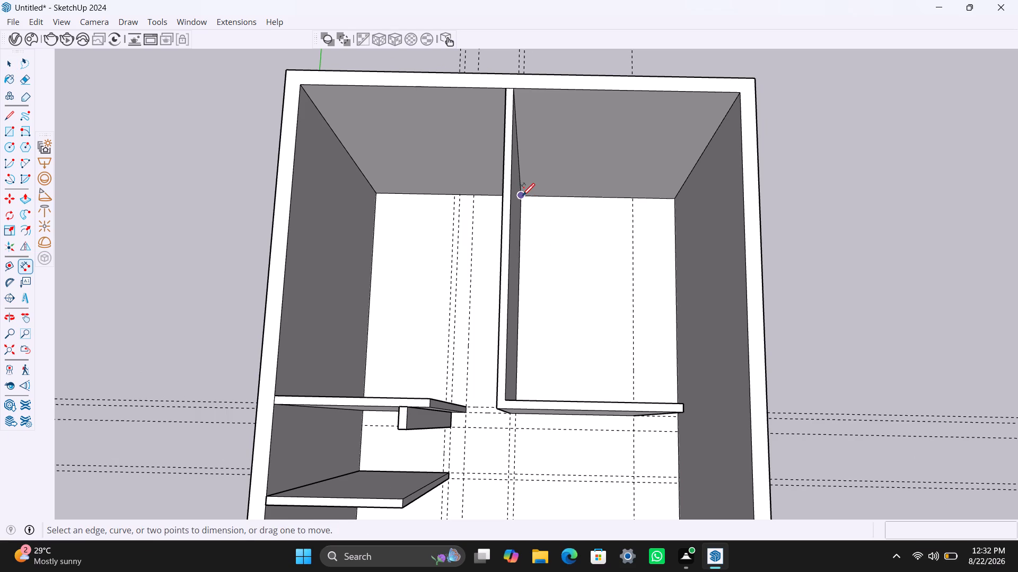
{"action": "left_click", "coordinate": [522, 195]}
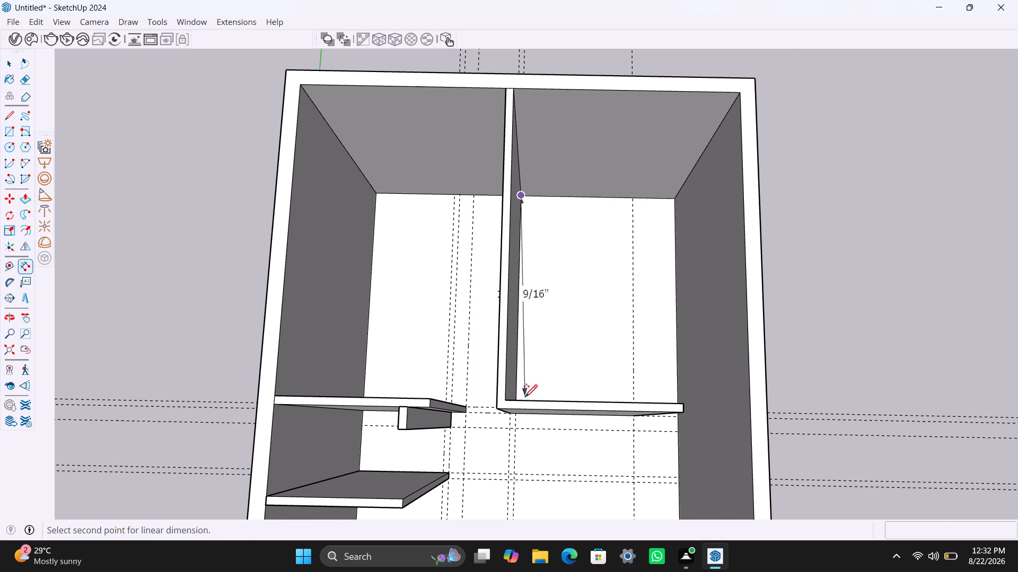
{"action": "scroll", "coordinate": [525, 396], "scroll_direction": "up", "scroll_amount": 3}
{"action": "middle_click_drag", "start_coordinate": [525, 397], "coordinate": [513, 418]}
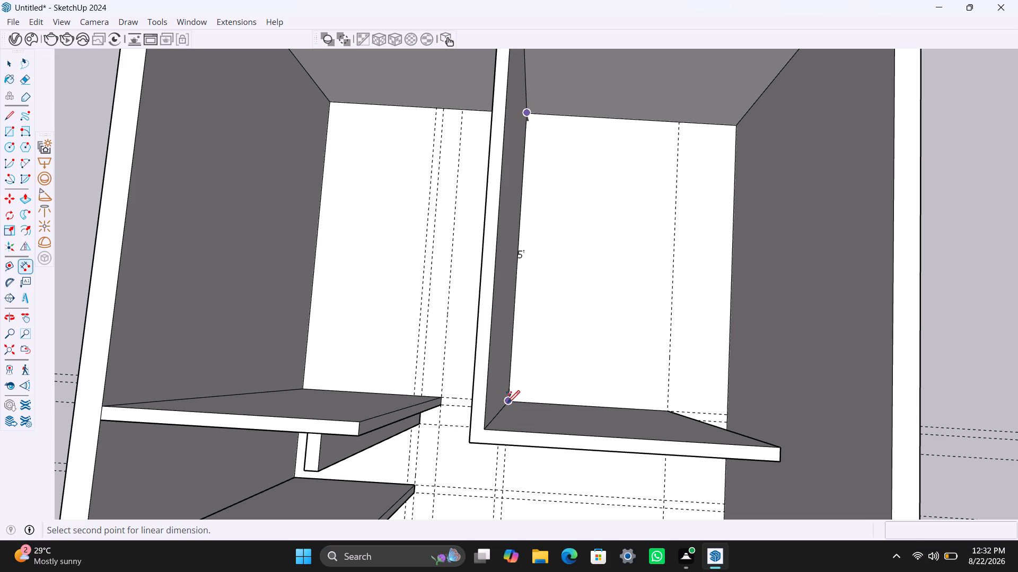
{"action": "key", "text": "Escape"}
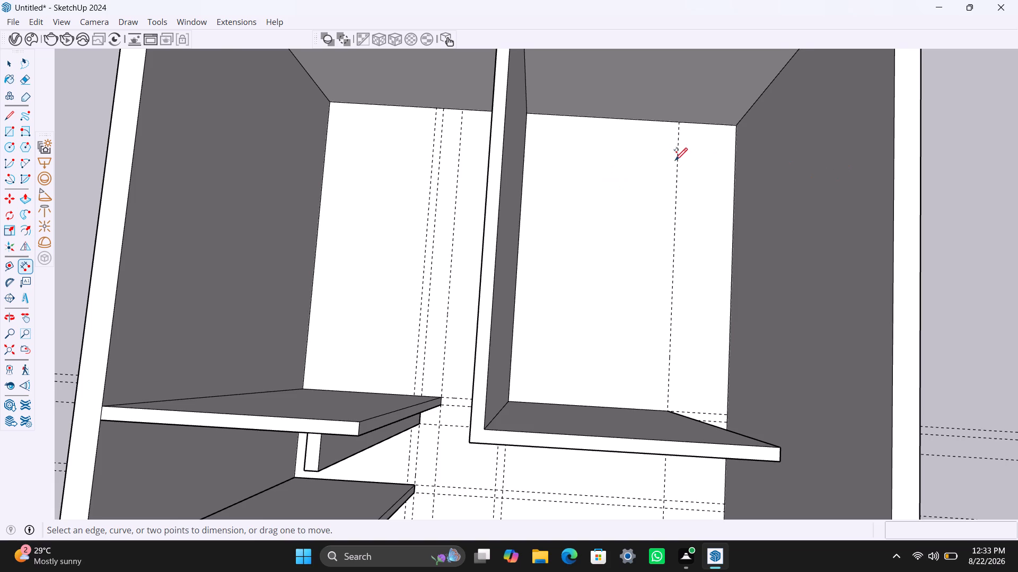
Delete the lengthwise guide crossing the floor of the room enclosed by the L-shaped partition.
{"action": "scroll", "coordinate": [674, 236], "scroll_direction": "down", "scroll_amount": 5}
{"action": "middle_click_drag", "start_coordinate": [642, 264], "coordinate": [647, 235]}
{"action": "scroll", "coordinate": [644, 219], "scroll_direction": "down", "scroll_amount": 5}
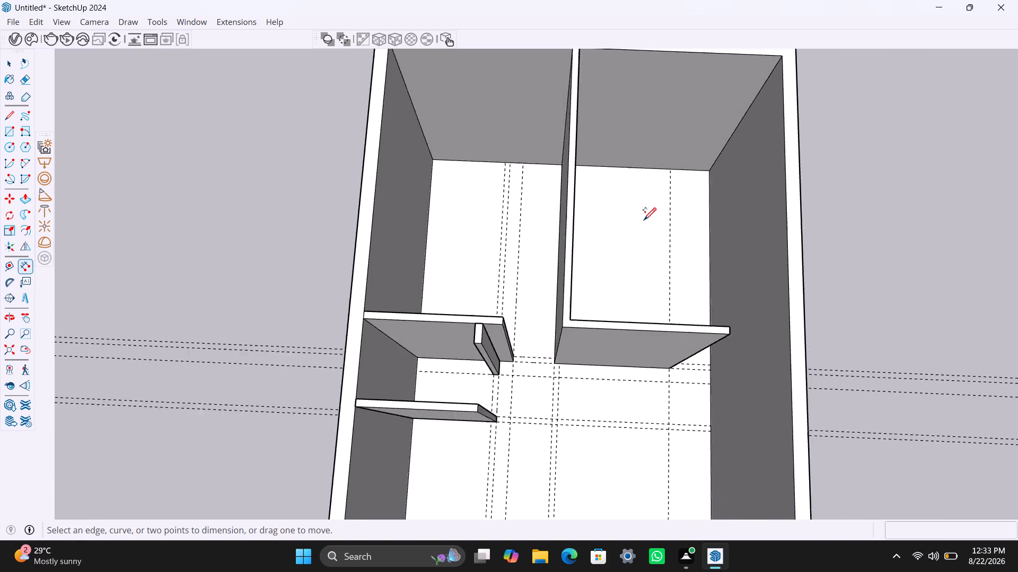
{"action": "middle_click_drag", "start_coordinate": [644, 219], "coordinate": [595, 209]}
{"action": "scroll", "coordinate": [688, 265], "scroll_direction": "down", "scroll_amount": 2}
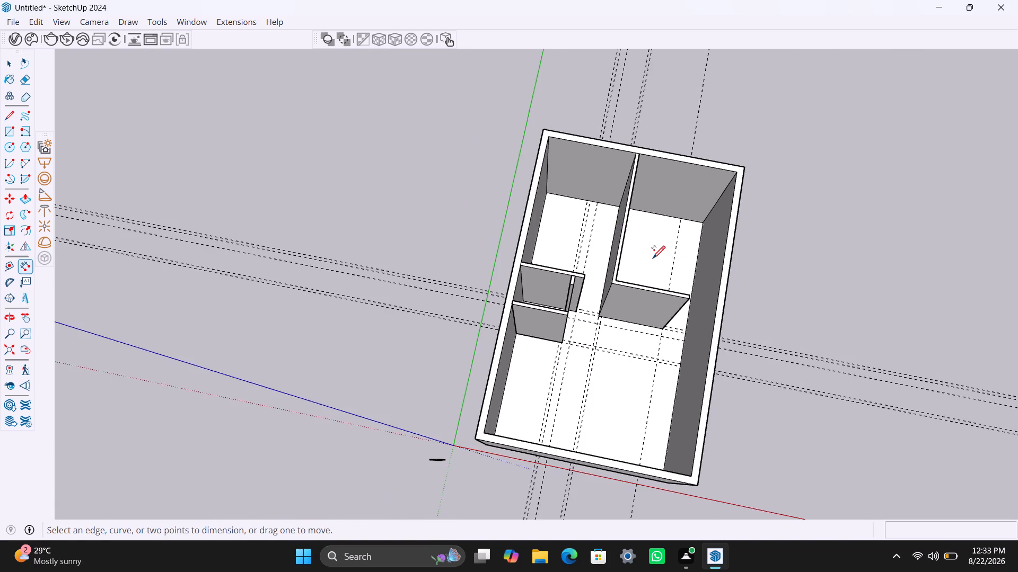
{"action": "scroll", "coordinate": [654, 256], "scroll_direction": "up", "scroll_amount": 3}
{"action": "key", "text": "space"}
{"action": "left_click", "coordinate": [686, 231]}
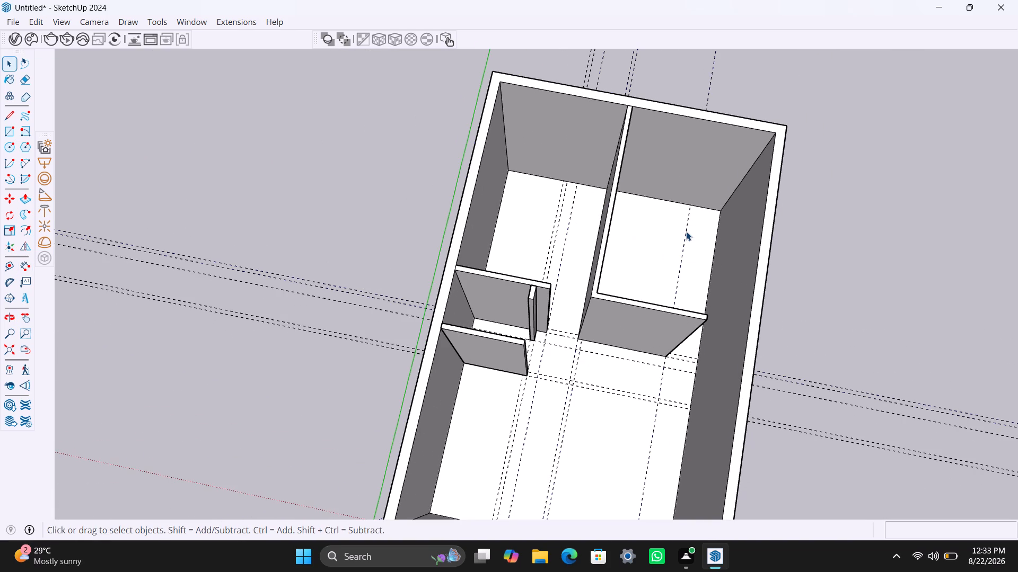
{"action": "left_click_drag", "start_coordinate": [688, 233], "coordinate": [703, 175]}
{"action": "scroll", "coordinate": [705, 171], "scroll_direction": "down", "scroll_amount": 4}
{"action": "left_click", "coordinate": [709, 111]}
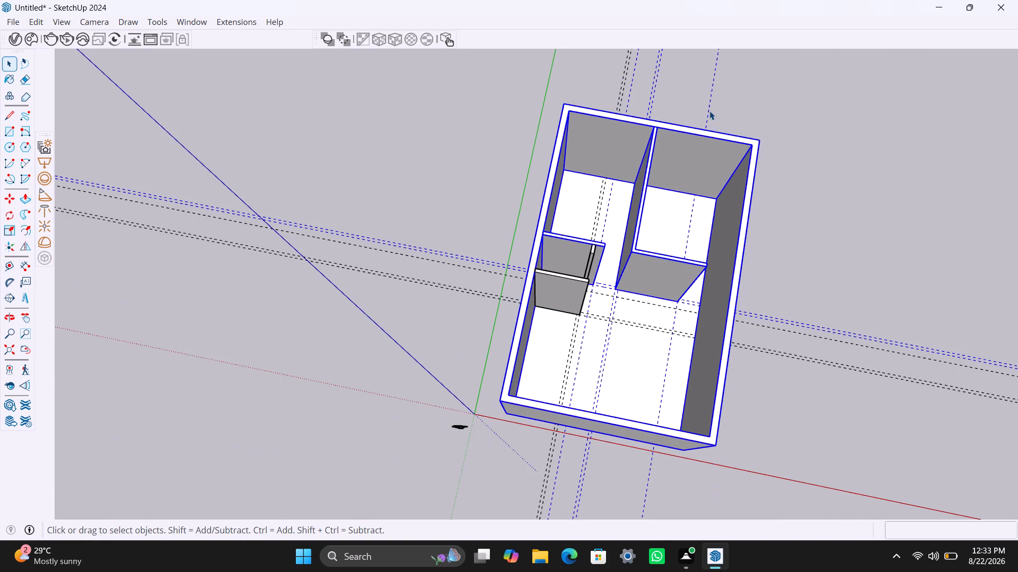
{"action": "triple_click", "coordinate": [709, 111]}
{"action": "left_click", "coordinate": [709, 94]}
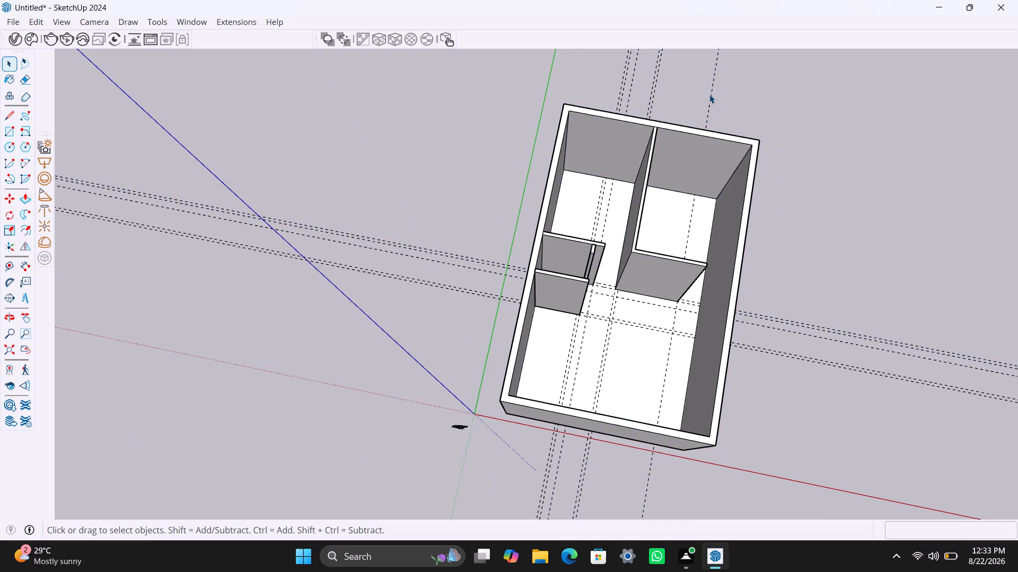
{"action": "left_click", "coordinate": [710, 94]}
{"action": "scroll", "coordinate": [712, 101], "scroll_direction": "up", "scroll_amount": 3}
{"action": "left_click", "coordinate": [712, 100]}
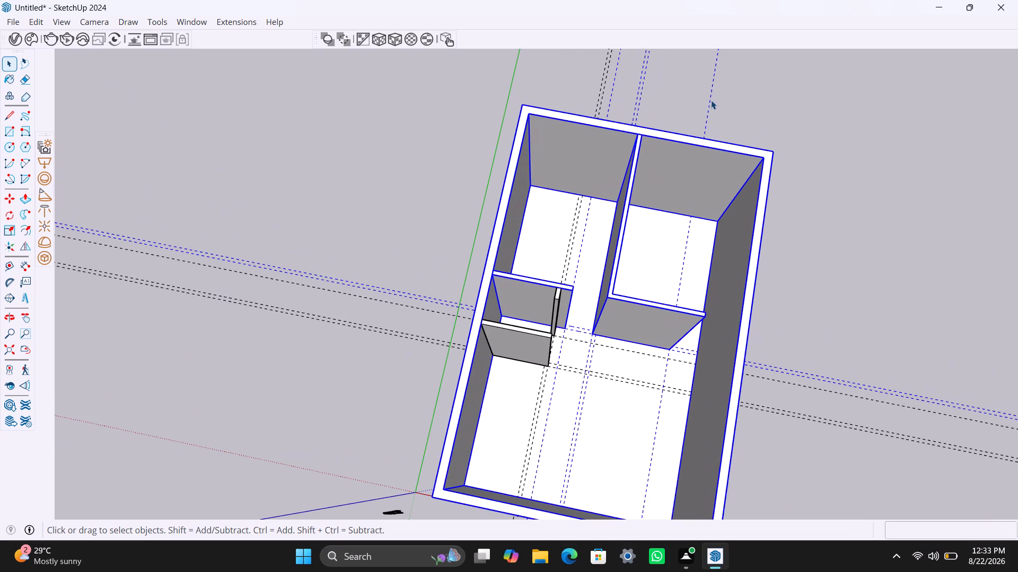
{"action": "double_click", "coordinate": [710, 100]}
{"action": "left_click", "coordinate": [710, 100]}
{"action": "key", "text": "Delete"}
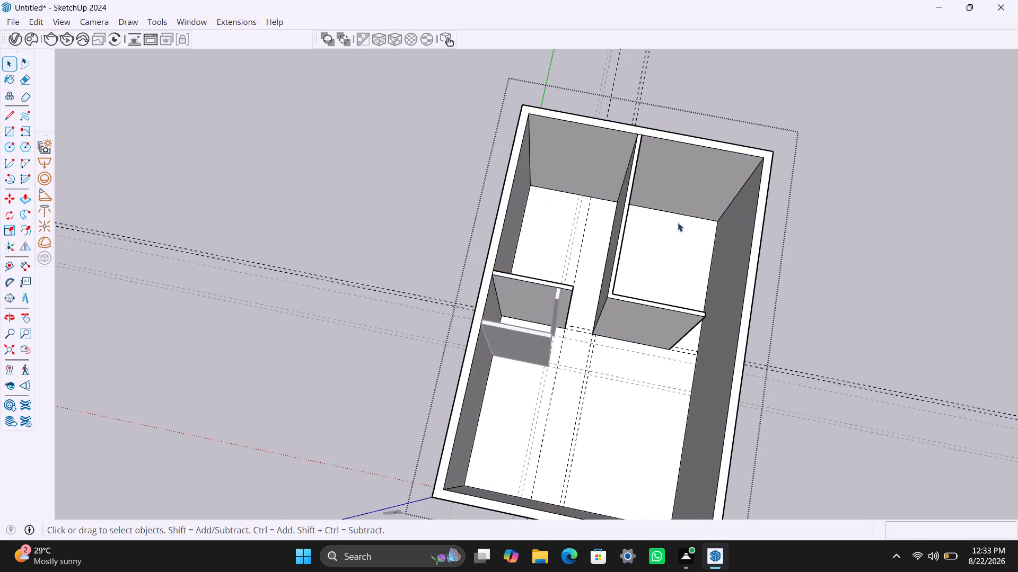
{"action": "scroll", "coordinate": [677, 228], "scroll_direction": "down", "scroll_amount": 5}
{"action": "left_click", "coordinate": [900, 152]}
Start a guide from the outer side wall's base edge in the room enclosed by the L-shaped partition.
{"action": "scroll", "coordinate": [664, 246], "scroll_direction": "up", "scroll_amount": 3}
{"action": "middle_click_drag", "start_coordinate": [651, 260], "coordinate": [673, 308]}
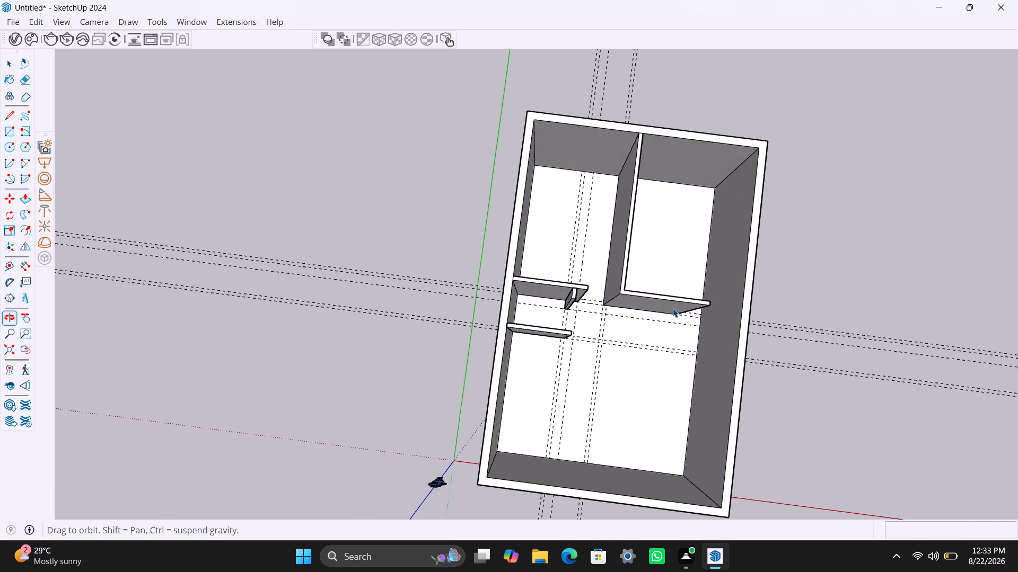
{"action": "middle_click_drag", "start_coordinate": [673, 308], "coordinate": [672, 308]}
{"action": "scroll", "coordinate": [666, 266], "scroll_direction": "up", "scroll_amount": 3}
{"action": "middle_click_drag", "start_coordinate": [657, 257], "coordinate": [546, 258], "text": "shift"}
{"action": "key", "text": "t"}
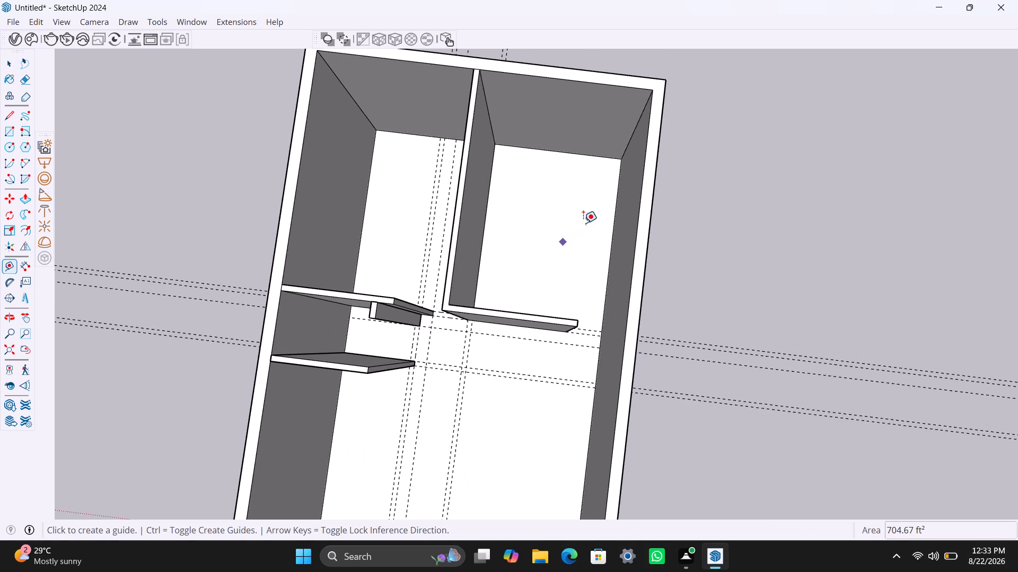
{"action": "scroll", "coordinate": [603, 201], "scroll_direction": "up", "scroll_amount": 4}
{"action": "left_click", "coordinate": [625, 186]}
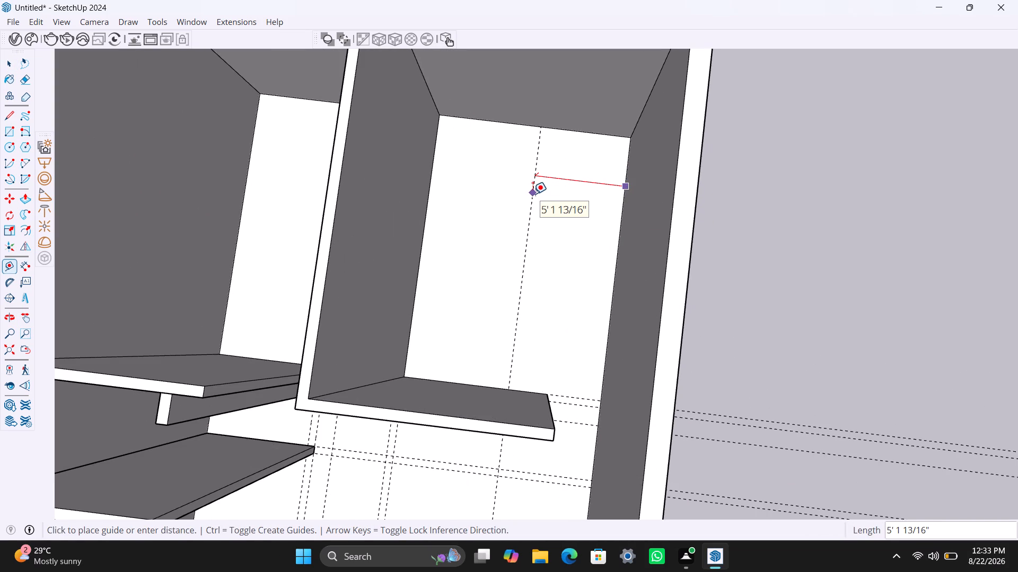
Save the model as elevation in the internship folder on the Desktop.
{"action": "key", "text": "ctrl+s"}
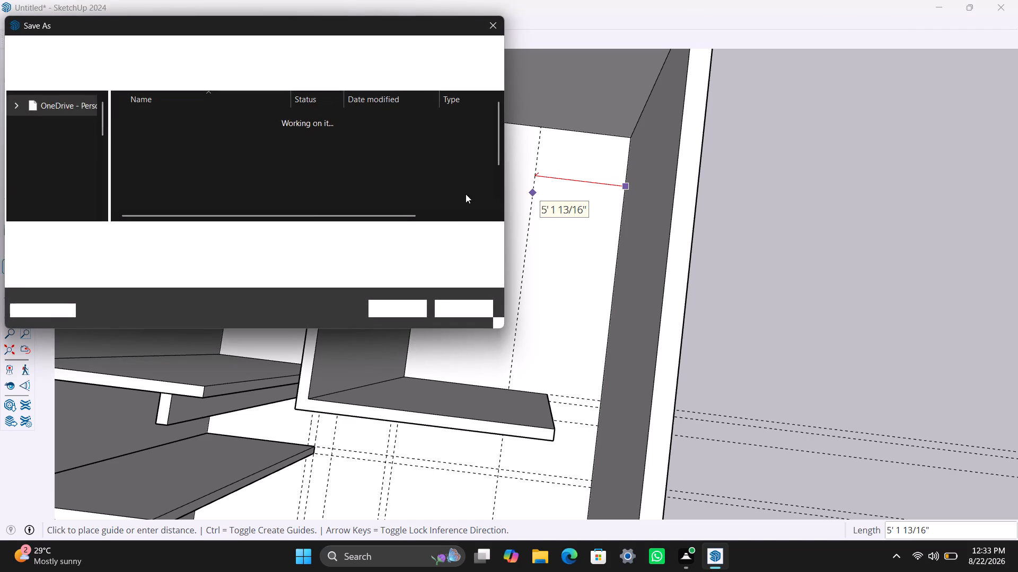
{"action": "type", "text": "elevation"}
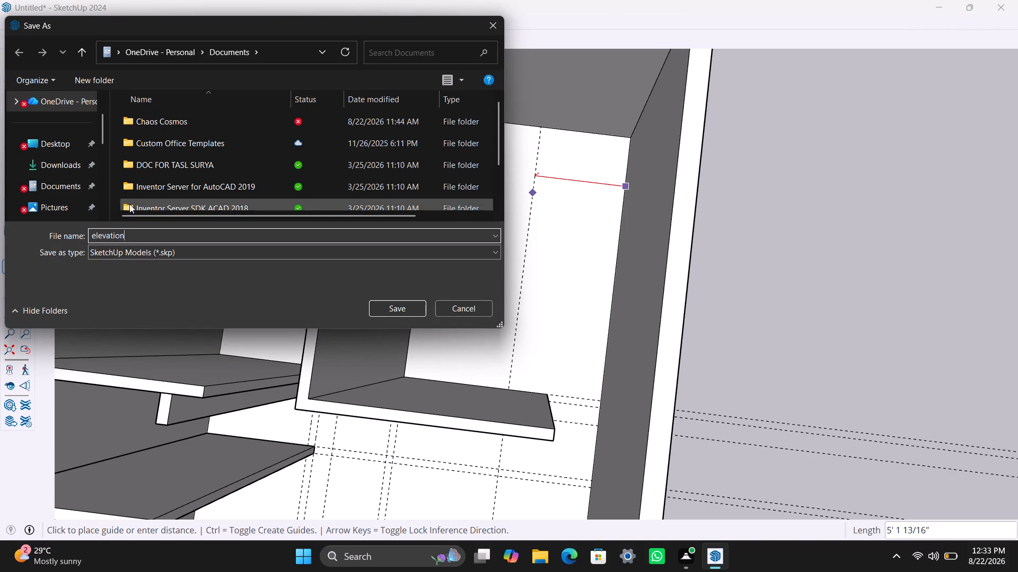
{"action": "double_click", "coordinate": [37, 152]}
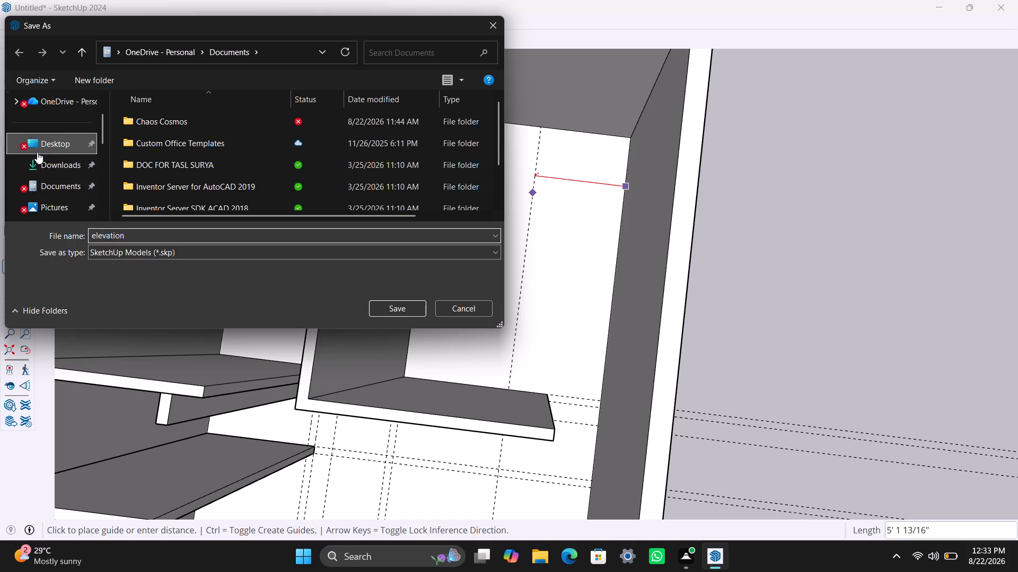
{"action": "double_click", "coordinate": [192, 140]}
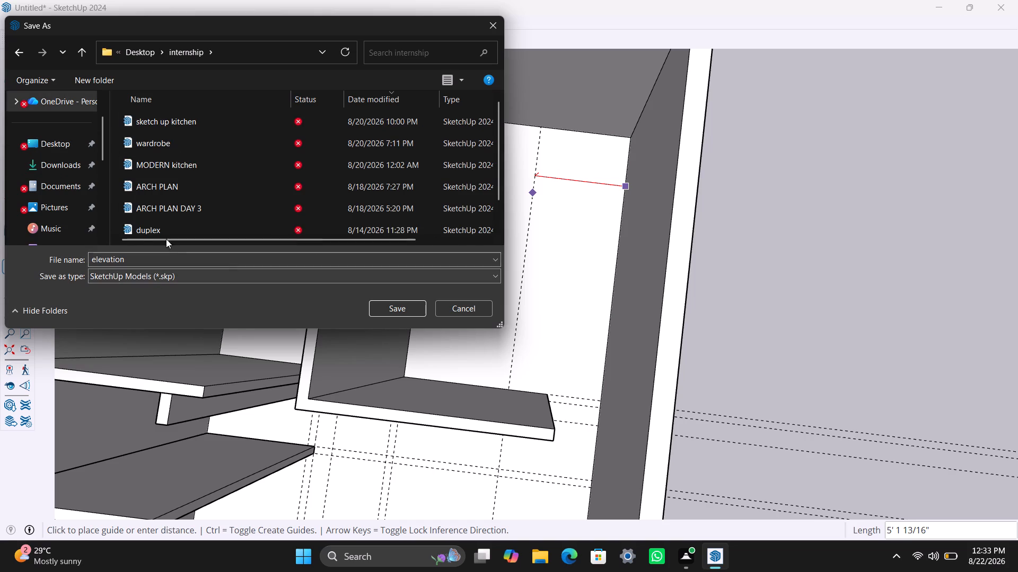
{"action": "left_click", "coordinate": [396, 312]}
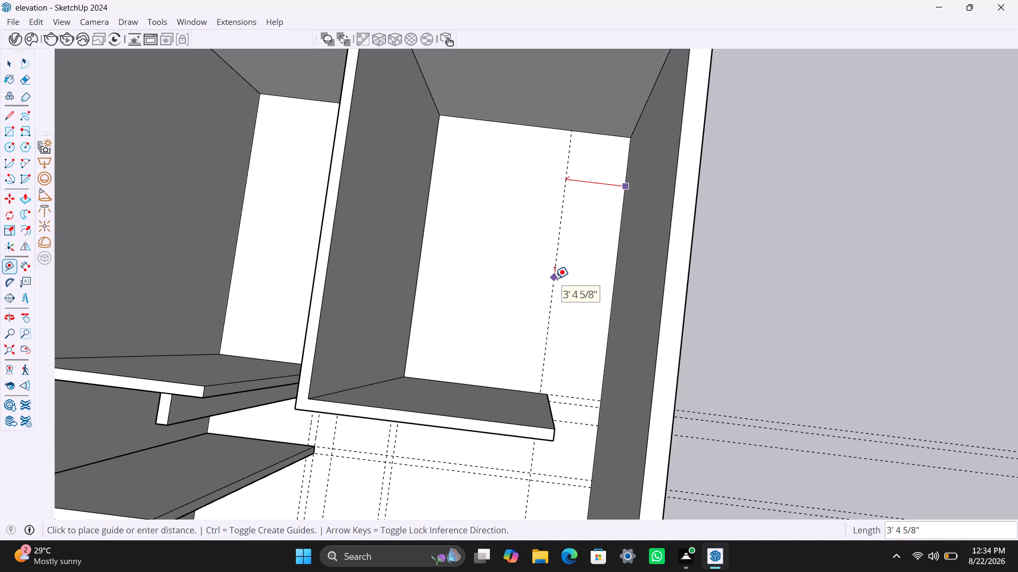
Place the pending guide 4' from the outer side wall's base edge.
{"action": "type", "text": "4'"}
{"action": "key", "text": "Return"}
{"action": "key", "text": "space"}
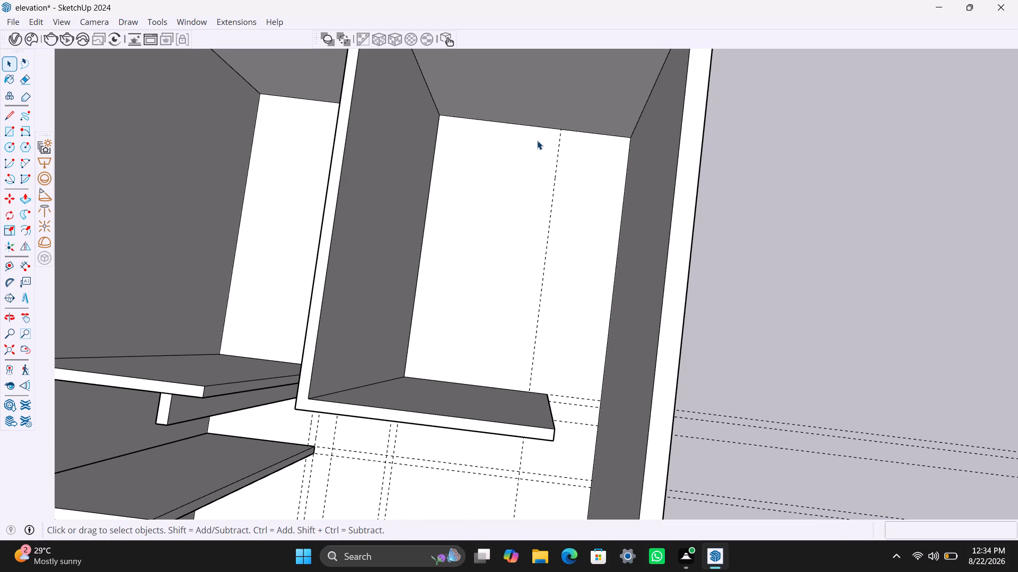
Place a guide 4' from the back wall's base edge, across the room enclosed by the L-shaped partition.
{"action": "left_click", "coordinate": [537, 127]}
{"action": "triple_click", "coordinate": [537, 129]}
{"action": "left_click", "coordinate": [537, 129]}
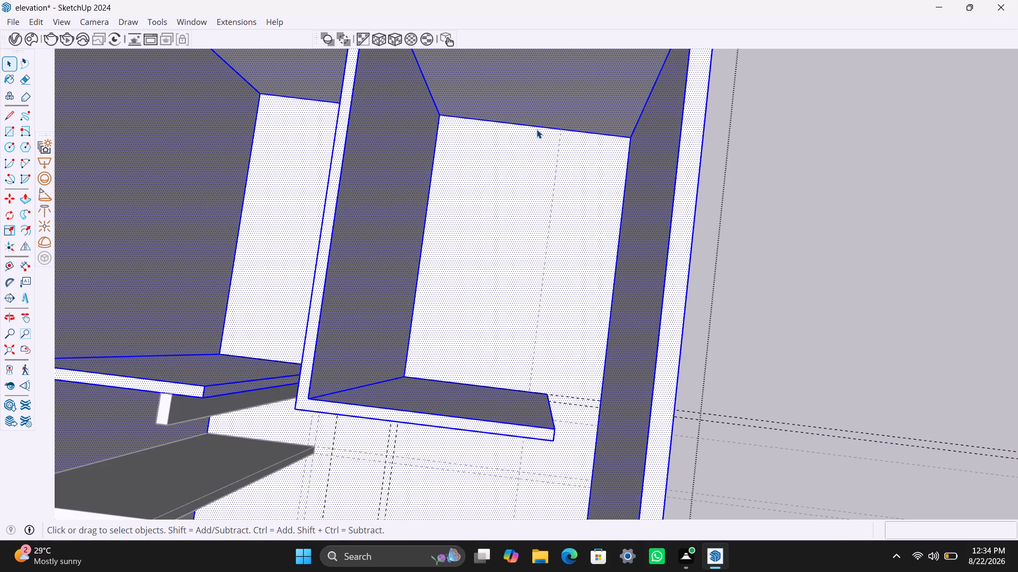
{"action": "left_click", "coordinate": [554, 166]}
{"action": "left_click", "coordinate": [511, 130]}
{"action": "left_click", "coordinate": [513, 128]}
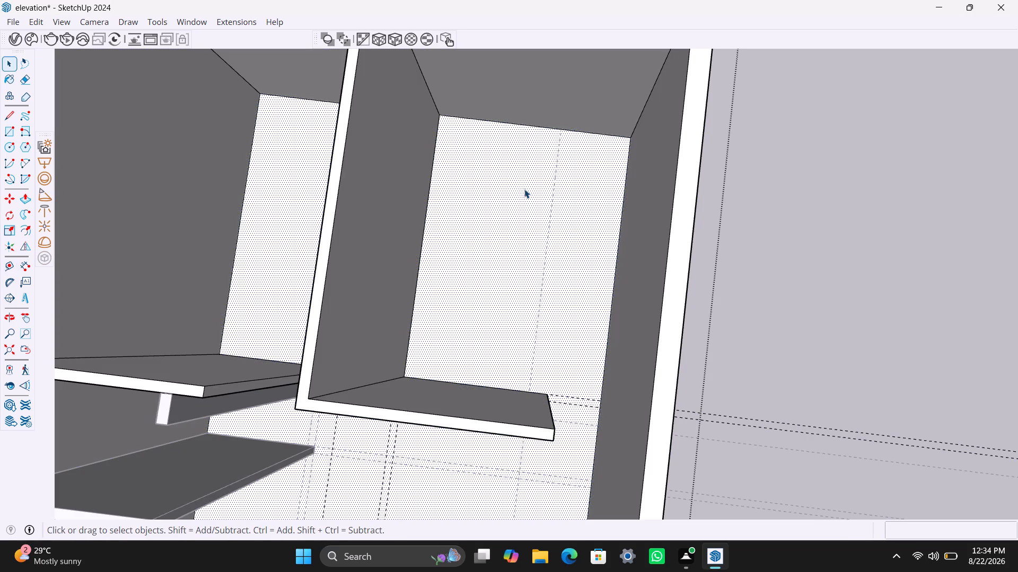
{"action": "key", "text": "t"}
{"action": "left_click", "coordinate": [529, 128]}
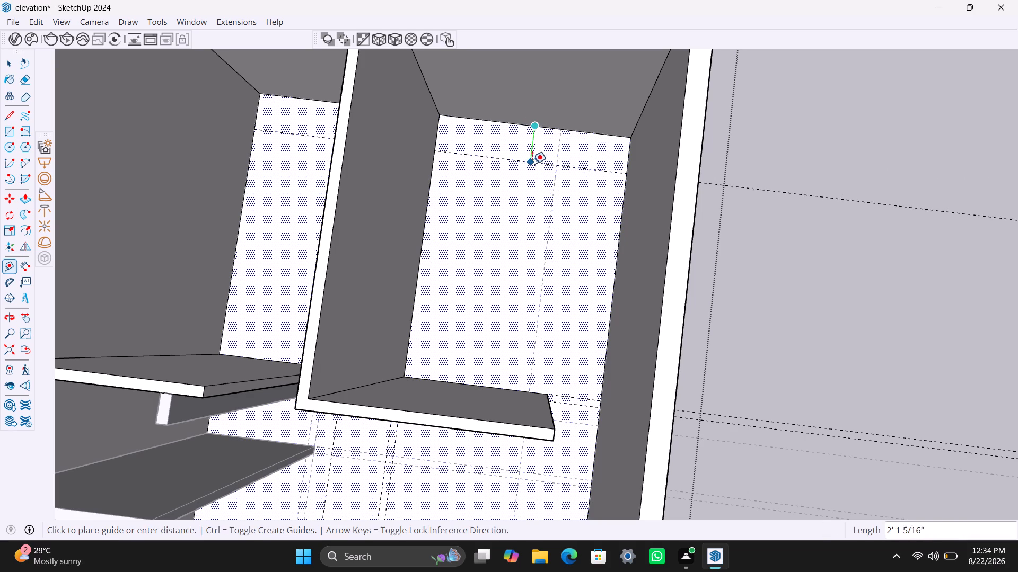
{"action": "type", "text": "4'"}
{"action": "key", "text": "Return"}
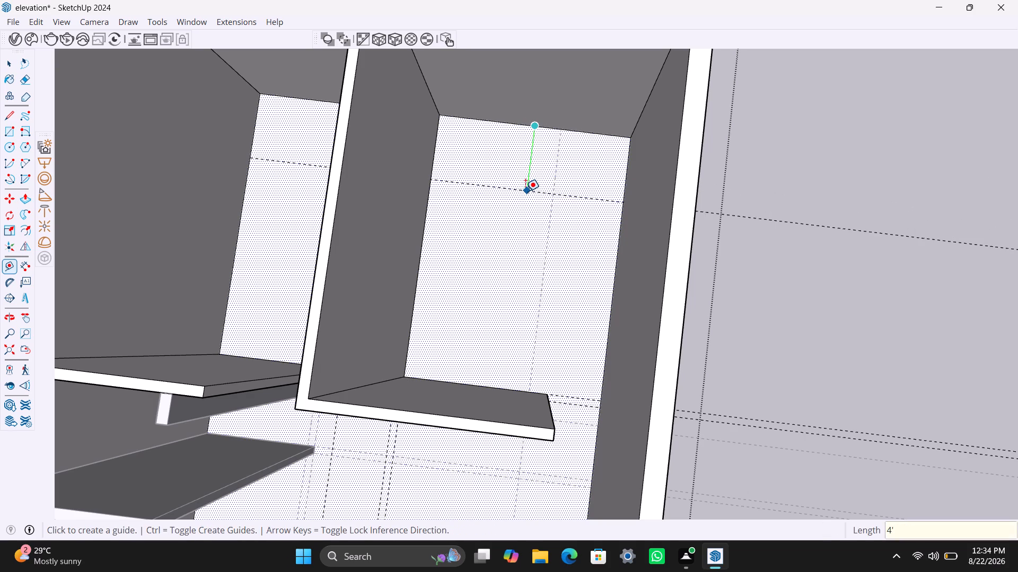
{"action": "key", "text": "space"}
{"action": "left_click", "coordinate": [556, 173]}
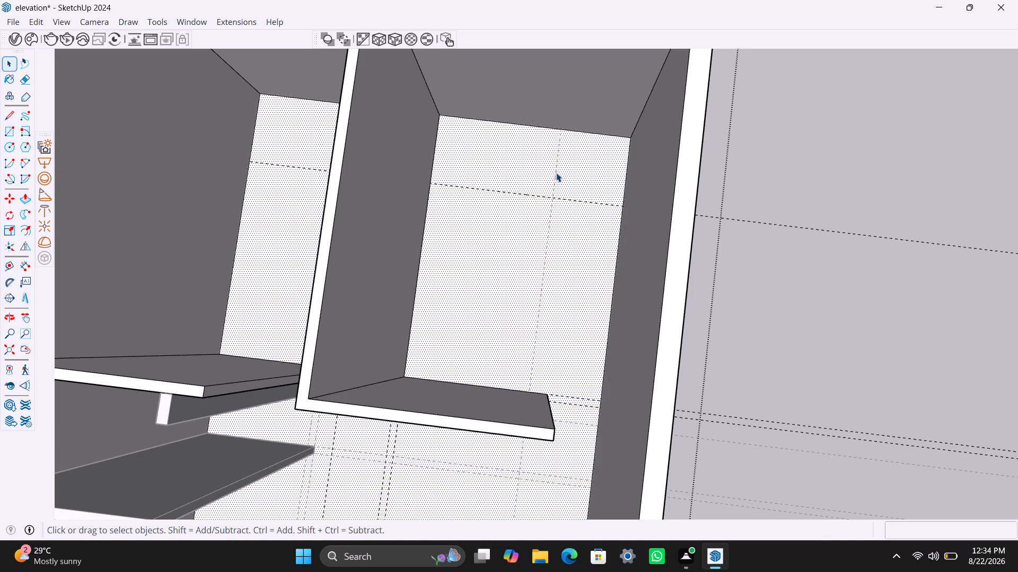
{"action": "left_click", "coordinate": [822, 178]}
Place a parallel guide 4.5" from the lengthwise 4' guide, toward the L-shaped partition's long wall.
{"action": "key", "text": "t"}
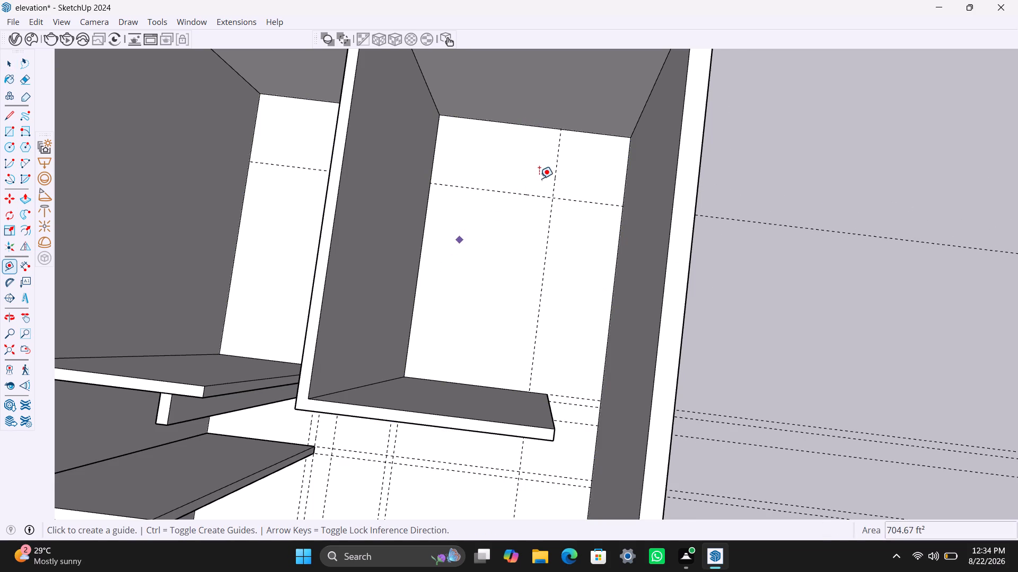
{"action": "left_click", "coordinate": [555, 166]}
{"action": "type", "text": "4.5\""}
{"action": "key", "text": "Return"}
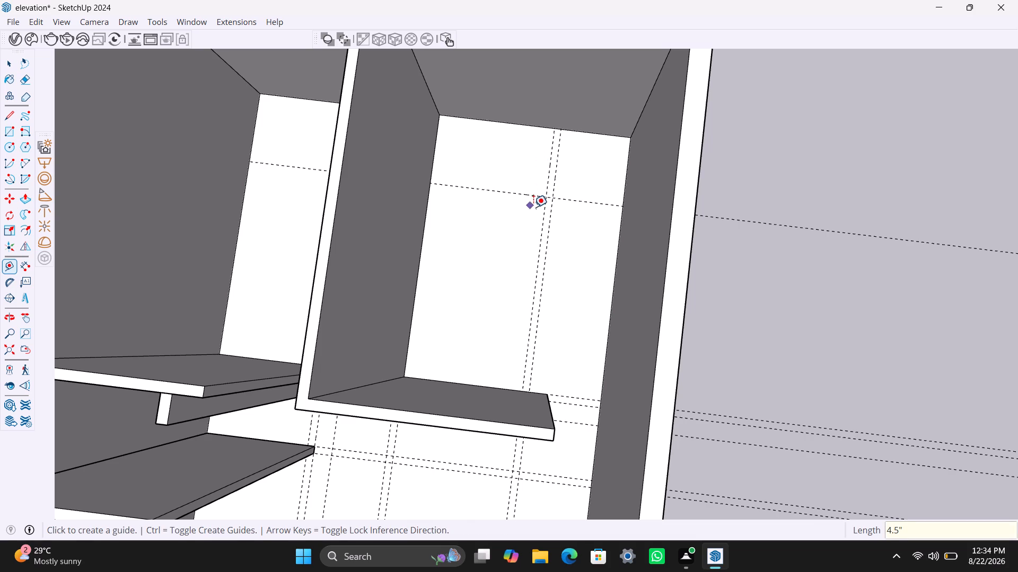
Place a parallel guide 4.5" from the crosswise 4' guide, on the side away from the back wall.
{"action": "left_click", "coordinate": [535, 196]}
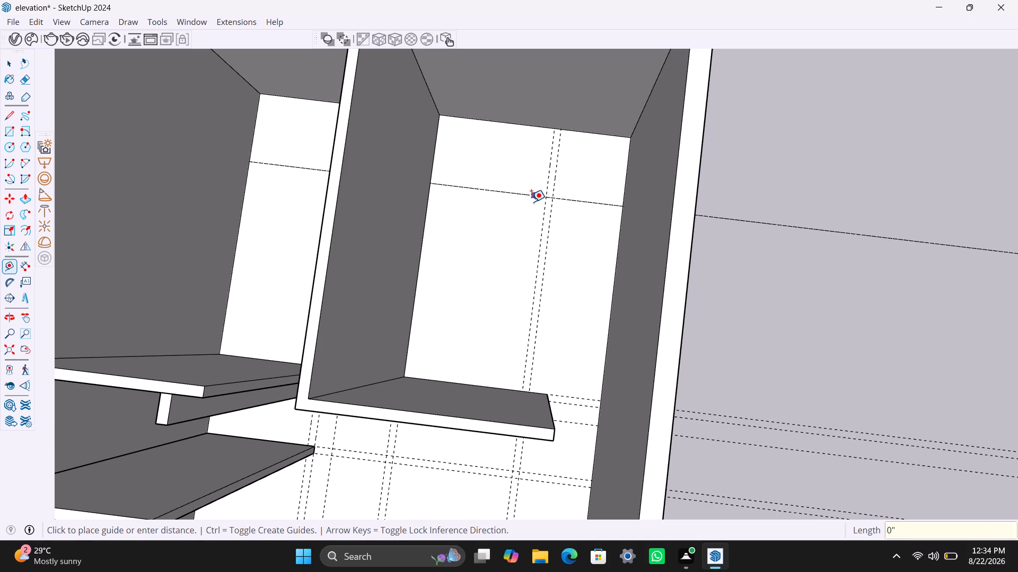
{"action": "type", "text": "4.5\""}
{"action": "key", "text": "Return"}
{"action": "key", "text": "space"}
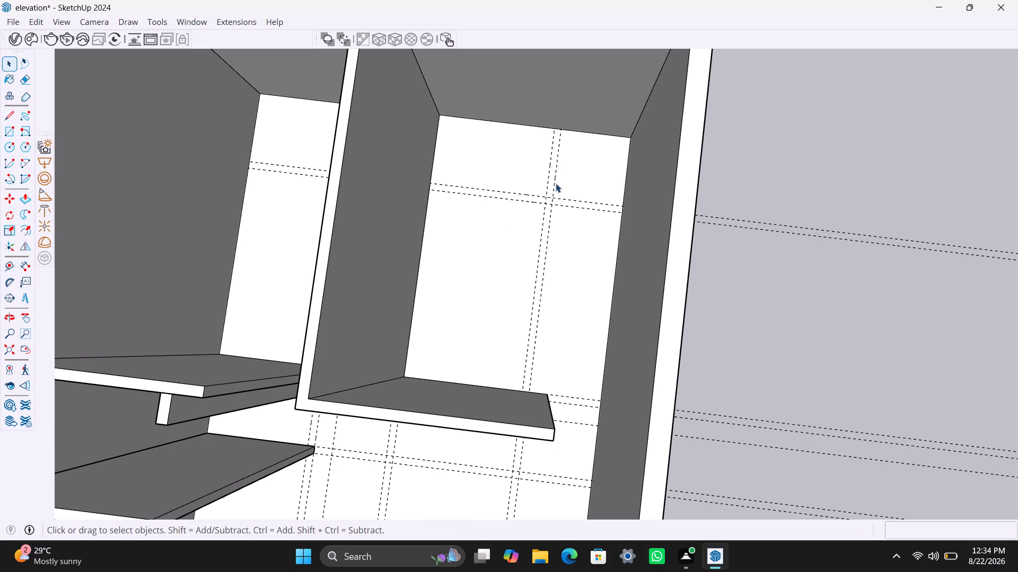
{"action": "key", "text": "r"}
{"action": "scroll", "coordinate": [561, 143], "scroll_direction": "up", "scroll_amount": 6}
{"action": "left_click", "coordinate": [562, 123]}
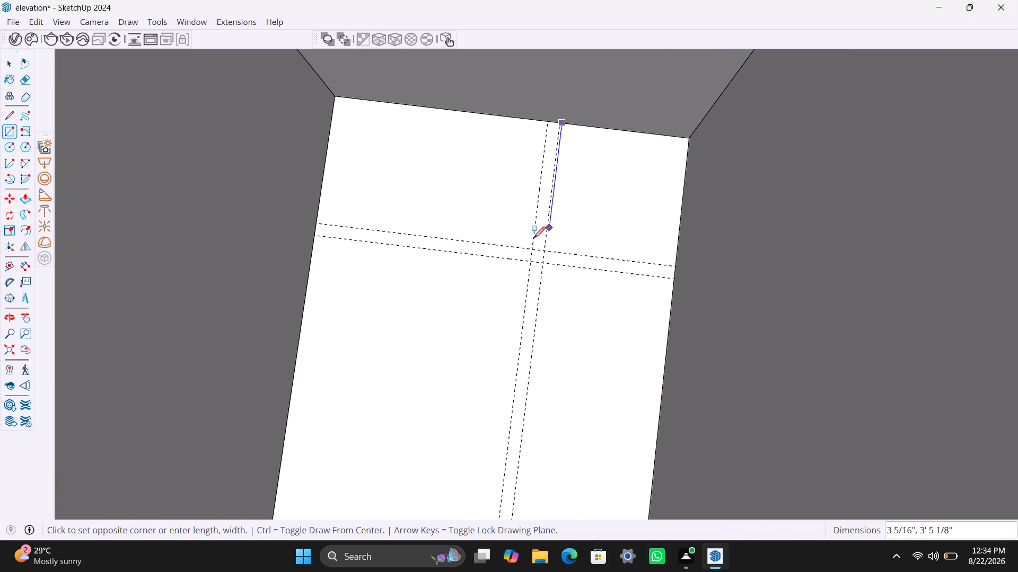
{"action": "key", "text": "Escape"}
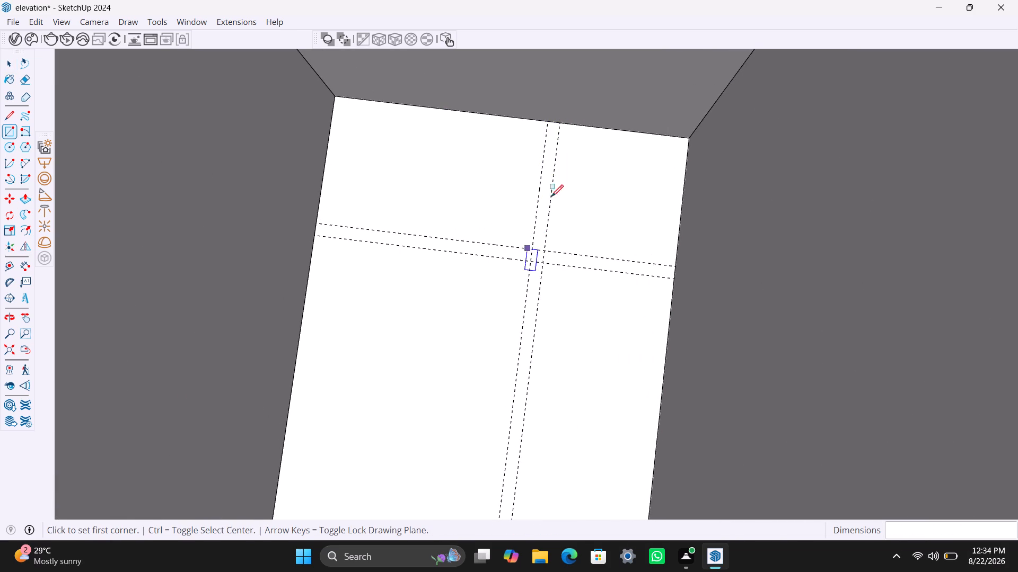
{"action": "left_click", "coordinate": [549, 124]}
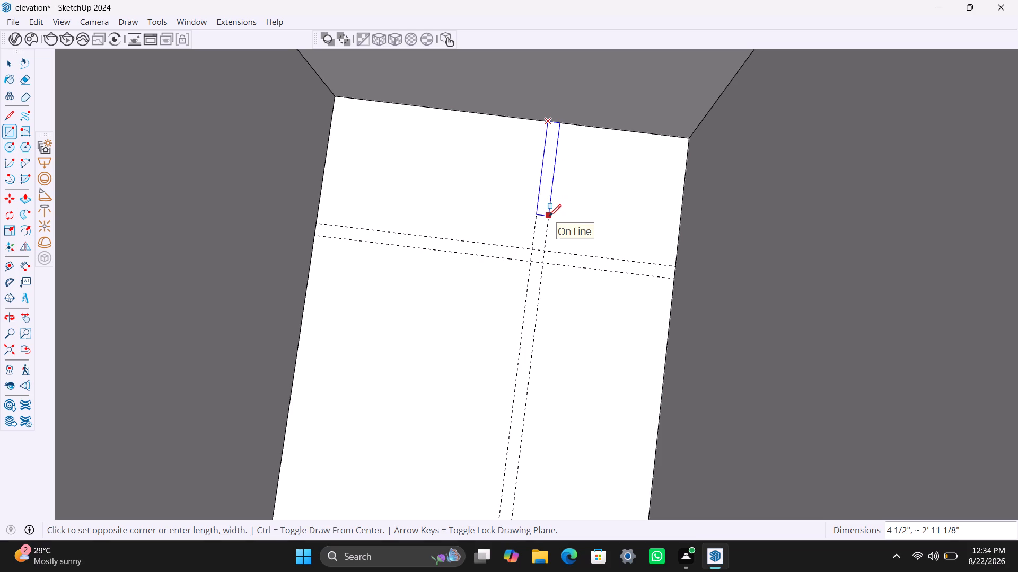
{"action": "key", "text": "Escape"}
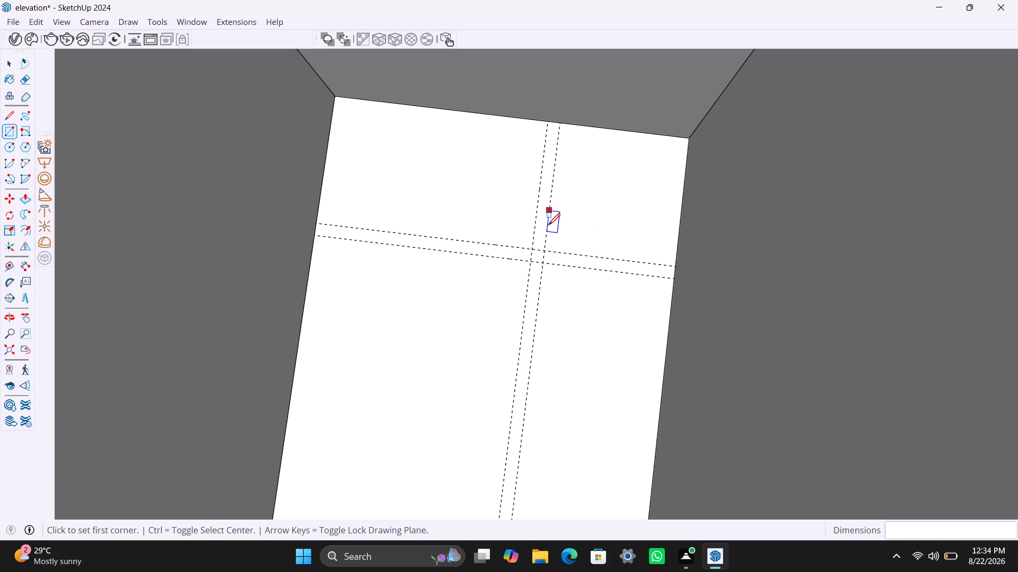
Draw a 7' by 4 1/2" rectangle between the crosswise guides, from the L-shaped partition's long wall to the lengthwise guide nearer the outer side wall.
{"action": "left_click", "coordinate": [319, 222]}
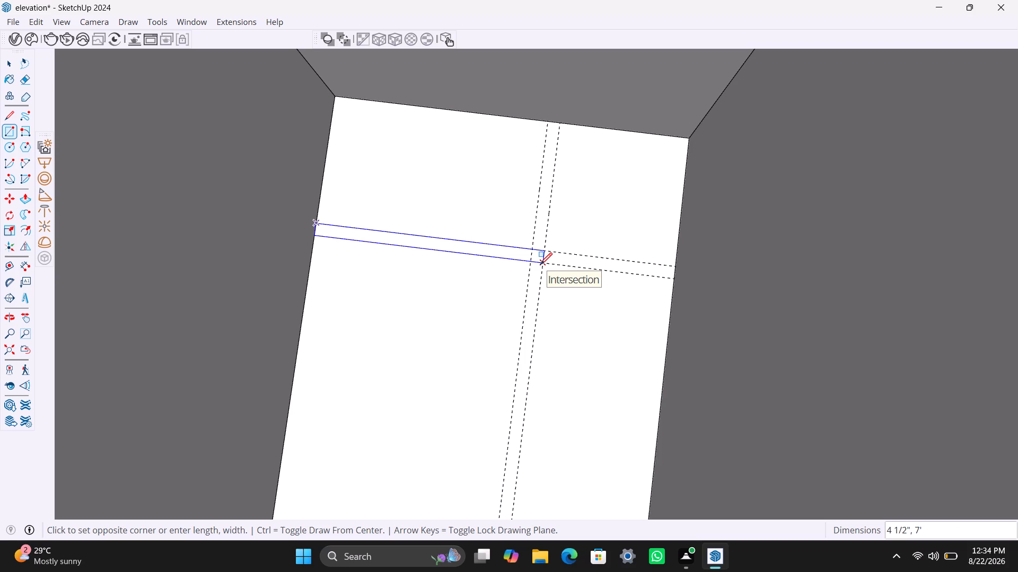
{"action": "left_click", "coordinate": [540, 264]}
{"action": "key", "text": "space"}
Push/Pull the 7' floor strip up to the top of the surrounding walls as a partition.
{"action": "left_click", "coordinate": [477, 251]}
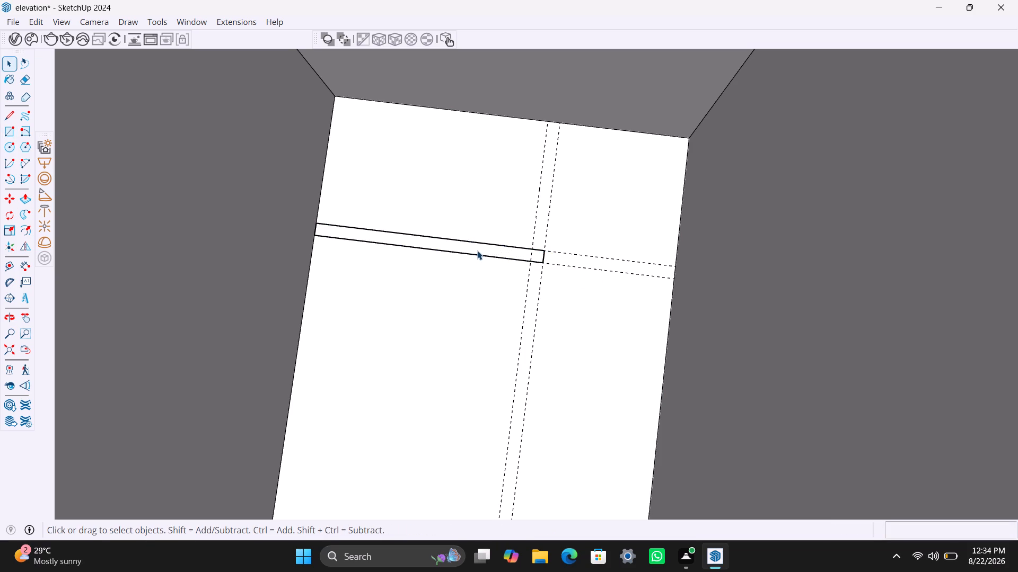
{"action": "key", "text": "p"}
{"action": "left_click", "coordinate": [477, 250]}
{"action": "scroll", "coordinate": [432, 194], "scroll_direction": "down", "scroll_amount": 9}
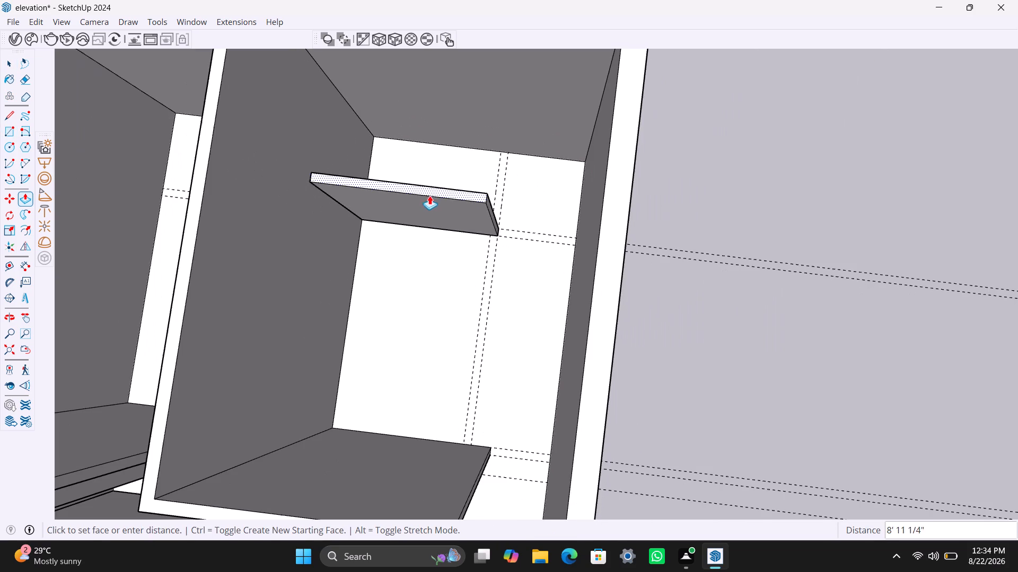
{"action": "left_click", "coordinate": [614, 182]}
Copy the vertical edge at the new partition's free end 4 1/2" along the face toward the back wall.
{"action": "scroll", "coordinate": [438, 326], "scroll_direction": "down", "scroll_amount": 4}
{"action": "scroll", "coordinate": [438, 326], "scroll_direction": "up", "scroll_amount": 1}
{"action": "scroll", "coordinate": [438, 326], "scroll_direction": "down", "scroll_amount": 1}
{"action": "middle_click_drag", "start_coordinate": [470, 273], "coordinate": [460, 285]}
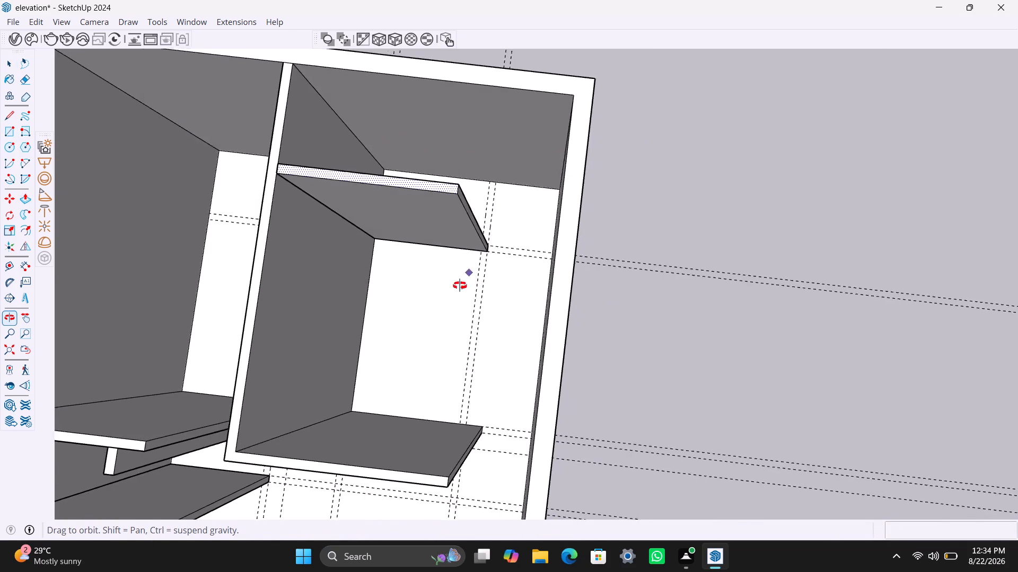
{"action": "middle_click_drag", "start_coordinate": [460, 285], "coordinate": [208, 254]}
{"action": "scroll", "coordinate": [516, 221], "scroll_direction": "down", "scroll_amount": 7}
{"action": "middle_click_drag", "start_coordinate": [522, 230], "coordinate": [345, 252]}
{"action": "scroll", "coordinate": [532, 248], "scroll_direction": "down", "scroll_amount": 5}
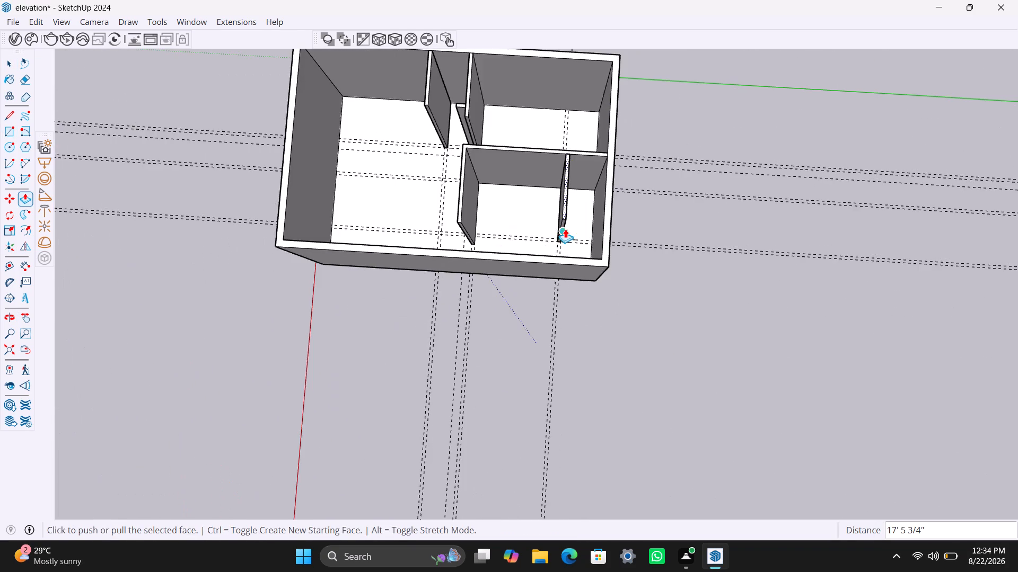
{"action": "scroll", "coordinate": [565, 231], "scroll_direction": "up", "scroll_amount": 5}
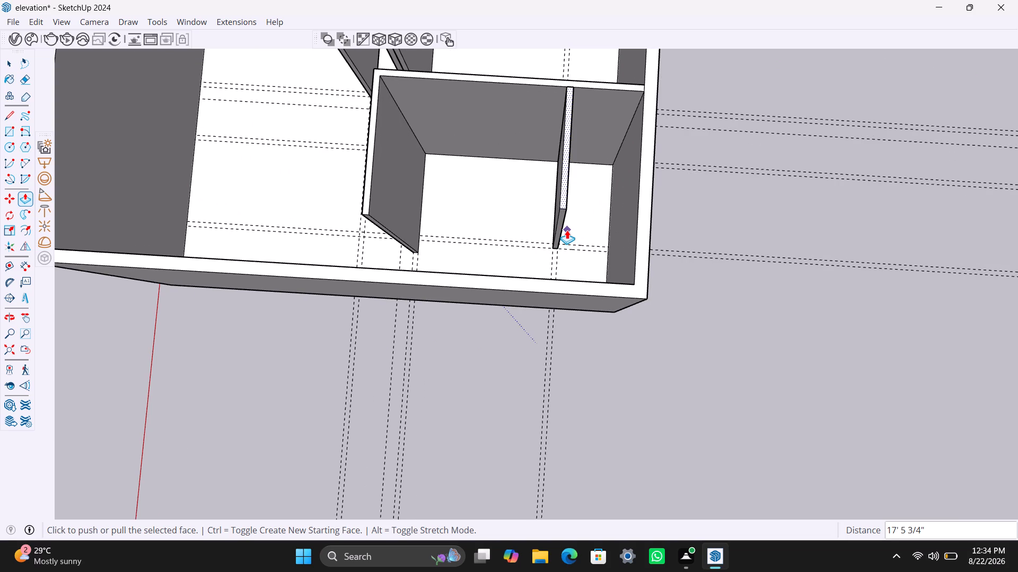
{"action": "scroll", "coordinate": [587, 241], "scroll_direction": "up", "scroll_amount": 3}
{"action": "middle_click_drag", "start_coordinate": [576, 241], "coordinate": [304, 160]}
{"action": "scroll", "coordinate": [604, 221], "scroll_direction": "down", "scroll_amount": 3}
{"action": "middle_click_drag", "start_coordinate": [594, 231], "coordinate": [588, 274]}
{"action": "key", "text": "space"}
{"action": "scroll", "coordinate": [587, 231], "scroll_direction": "up", "scroll_amount": 4}
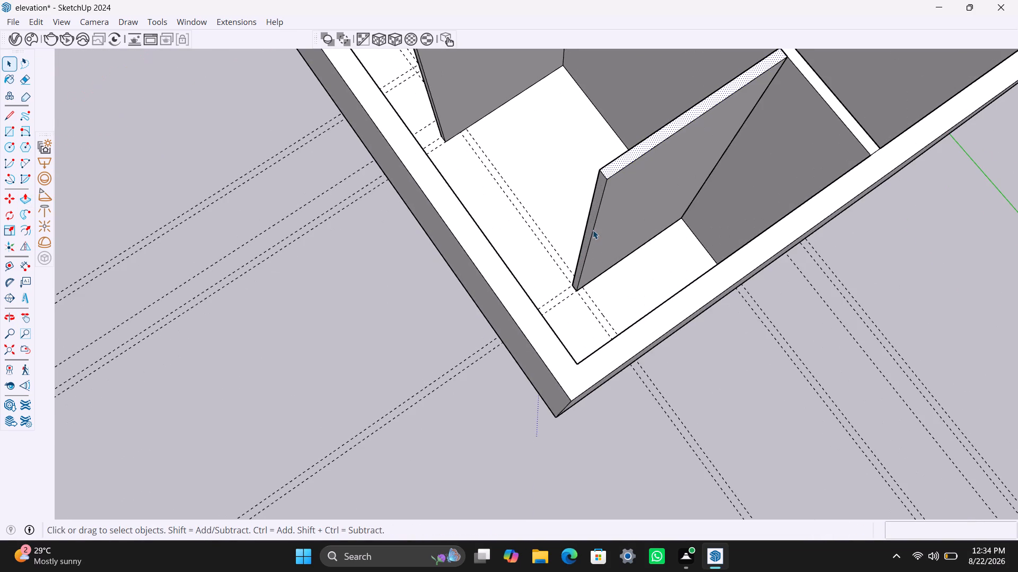
{"action": "left_click", "coordinate": [602, 204]}
{"action": "left_click", "coordinate": [605, 187]}
{"action": "key", "text": "m"}
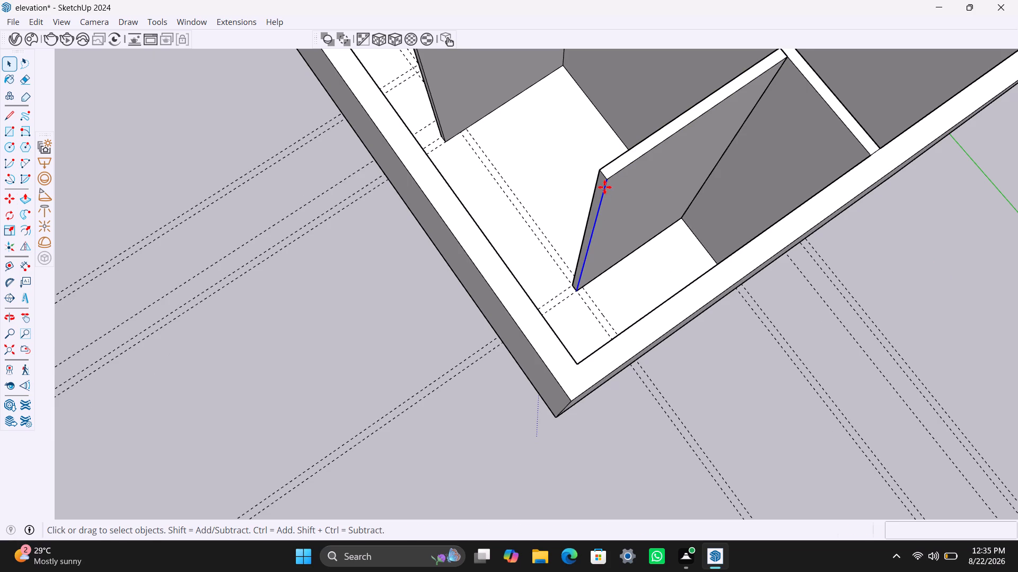
{"action": "left_click", "coordinate": [608, 182]}
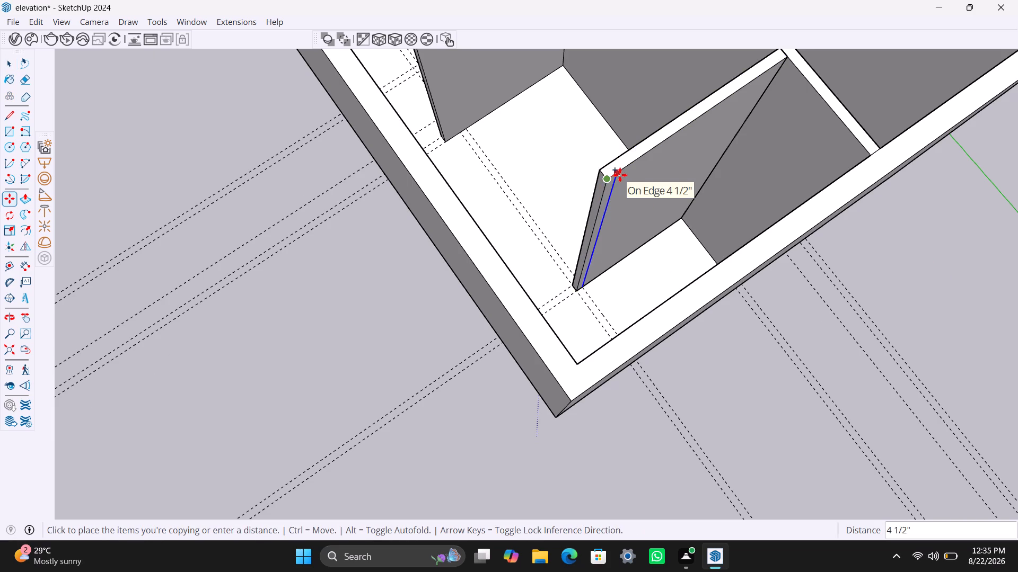
{"action": "left_click", "coordinate": [619, 175]}
{"action": "key", "text": "space"}
Push/Pull the 4 1/2" strip at the partition's free end out 1' toward the back wall.
{"action": "scroll", "coordinate": [596, 246], "scroll_direction": "up", "scroll_amount": 3}
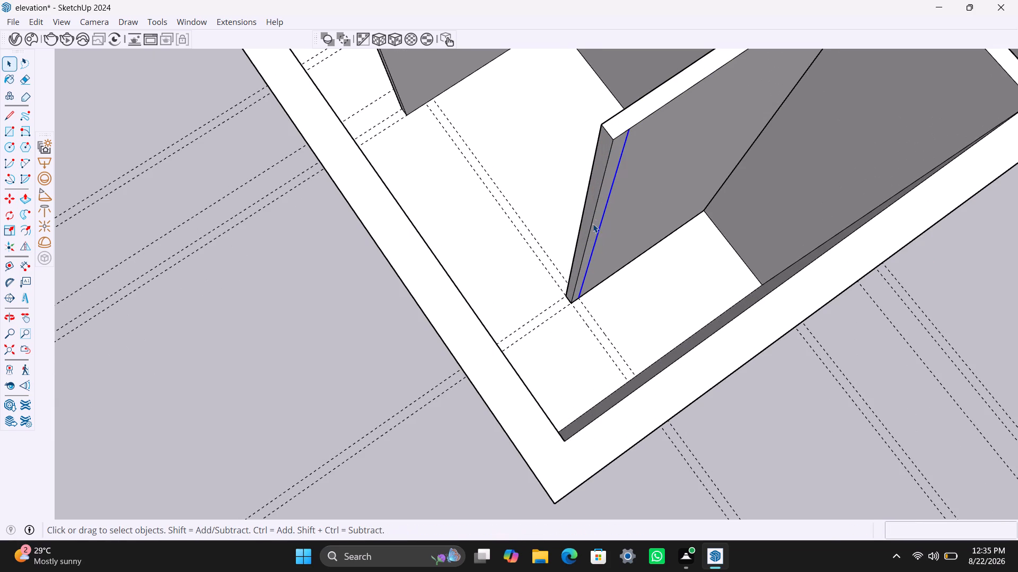
{"action": "left_click", "coordinate": [600, 210]}
{"action": "key", "text": "p"}
{"action": "left_click", "coordinate": [600, 210]}
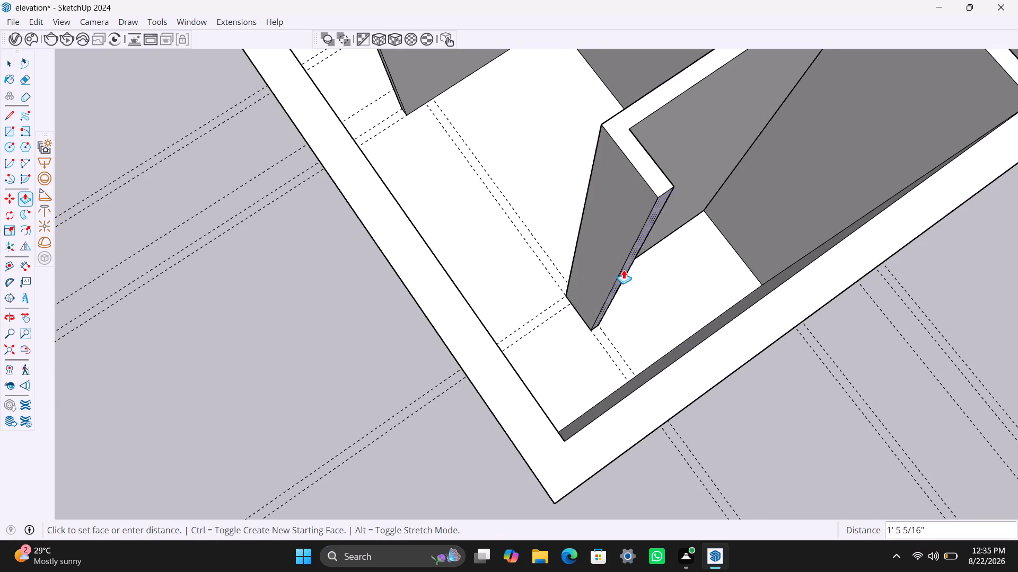
{"action": "scroll", "coordinate": [626, 280], "scroll_direction": "down", "scroll_amount": 4}
{"action": "middle_click_drag", "start_coordinate": [615, 309], "coordinate": [665, 329]}
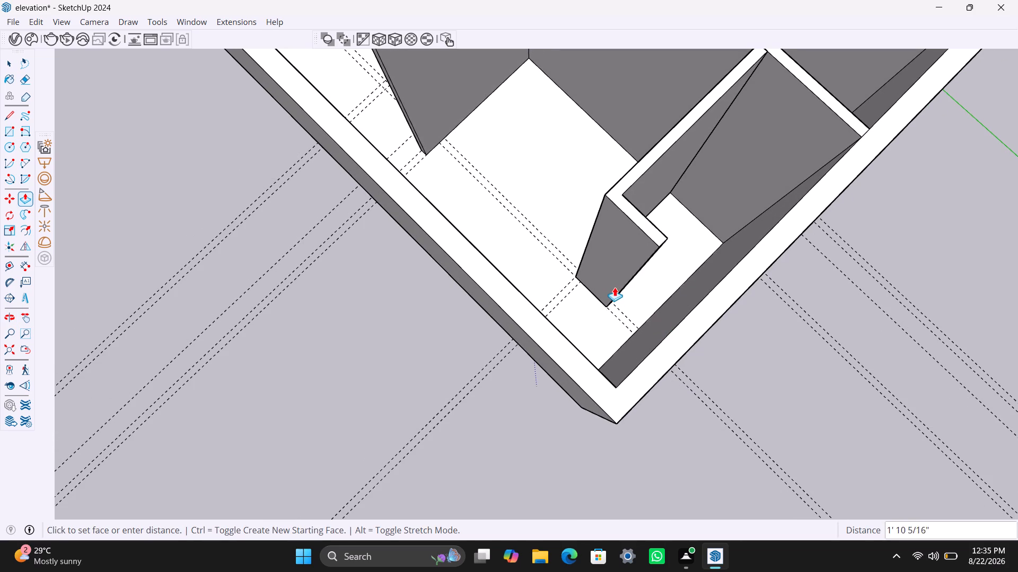
{"action": "key", "text": "1"}
{"action": "key", "text": "apostrophe"}
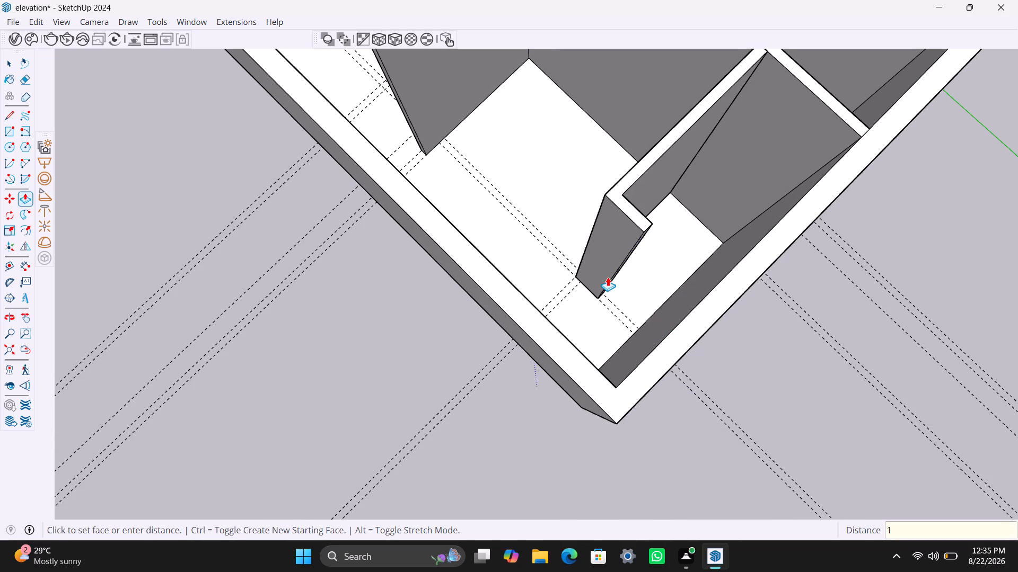
{"action": "key", "text": "Return"}
{"action": "key", "text": "space"}
Examine the new partition and the rest of the ground-floor wall layout from several angles.
{"action": "scroll", "coordinate": [615, 306], "scroll_direction": "down", "scroll_amount": 6}
{"action": "middle_click_drag", "start_coordinate": [580, 323], "coordinate": [651, 347]}
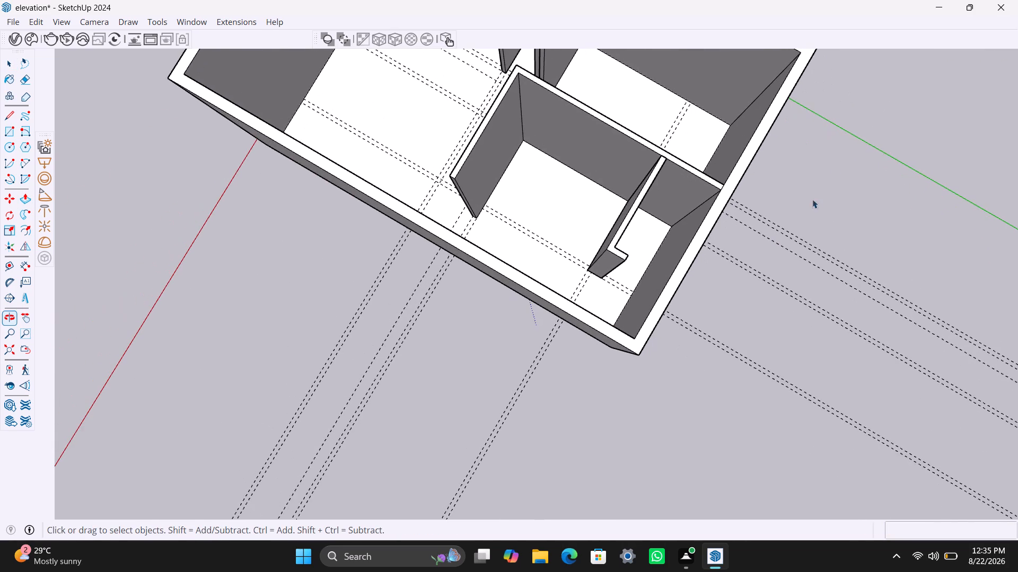
{"action": "left_click", "coordinate": [846, 144]}
{"action": "scroll", "coordinate": [554, 293], "scroll_direction": "down", "scroll_amount": 3}
{"action": "middle_click_drag", "start_coordinate": [538, 290], "coordinate": [802, 271]}
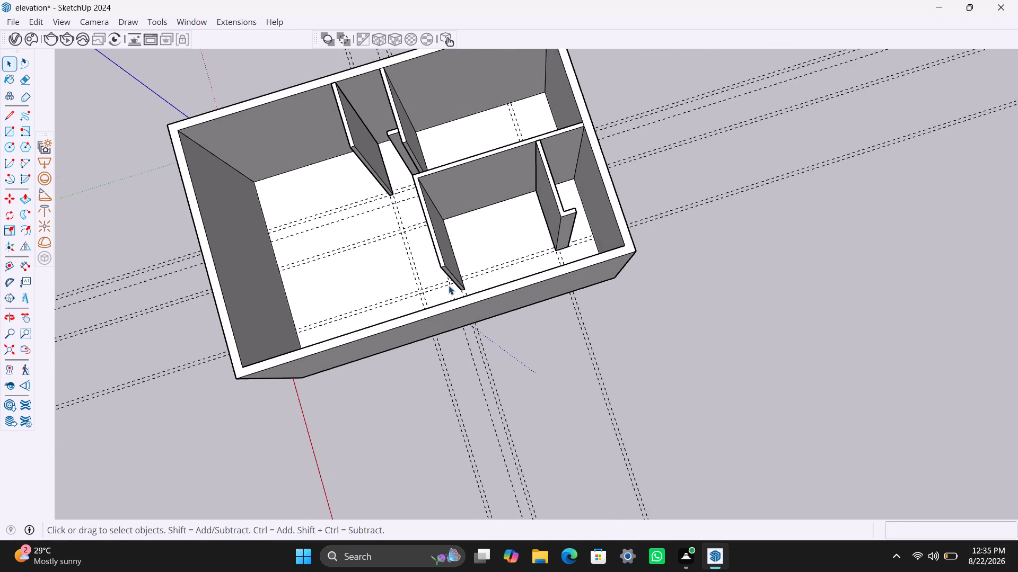
{"action": "scroll", "coordinate": [449, 284], "scroll_direction": "up", "scroll_amount": 3}
{"action": "middle_click_drag", "start_coordinate": [429, 279], "coordinate": [715, 283]}
{"action": "scroll", "coordinate": [401, 397], "scroll_direction": "down", "scroll_amount": 9}
{"action": "middle_click_drag", "start_coordinate": [387, 410], "coordinate": [398, 410]}
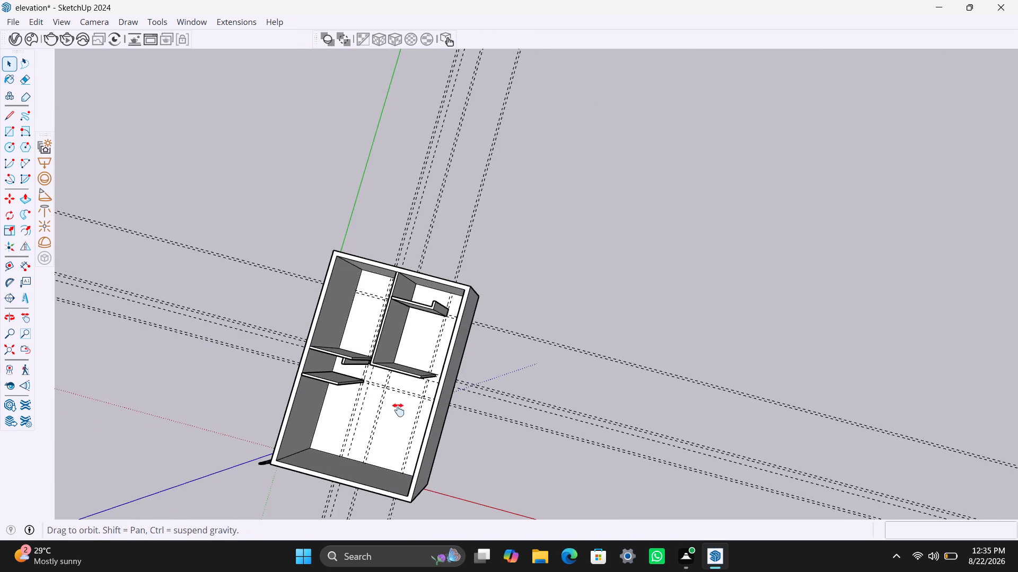
{"action": "middle_click_drag", "start_coordinate": [398, 410], "coordinate": [545, 337]}
{"action": "scroll", "coordinate": [530, 350], "scroll_direction": "up", "scroll_amount": 3}
{"action": "middle_click_drag", "start_coordinate": [528, 345], "coordinate": [363, 348]}
{"action": "middle_click_drag", "start_coordinate": [411, 344], "coordinate": [501, 316]}
{"action": "scroll", "coordinate": [524, 316], "scroll_direction": "up", "scroll_amount": 3}
{"action": "middle_click_drag", "start_coordinate": [561, 372], "coordinate": [631, 383]}
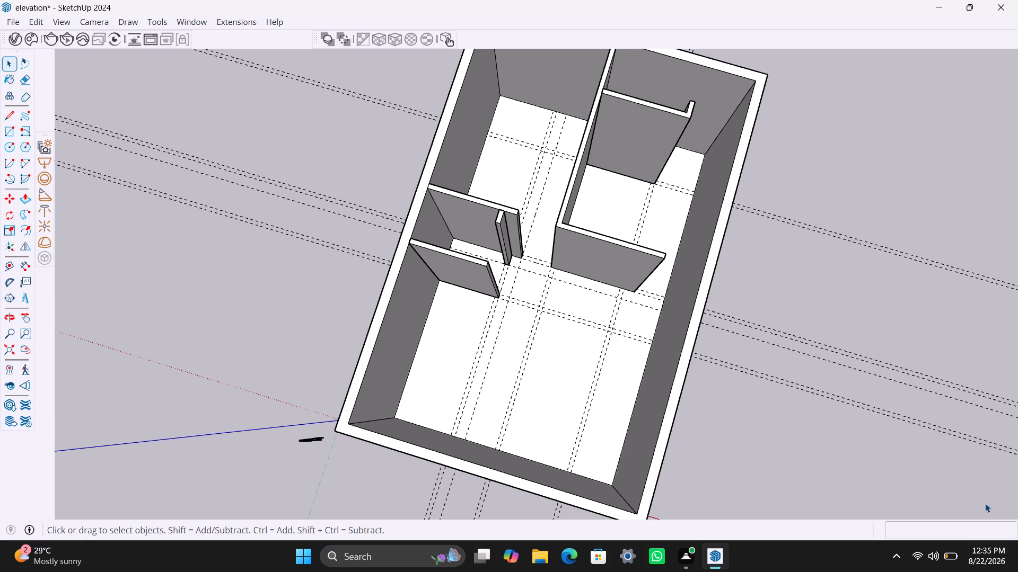
Save the elevation model.
{"action": "key", "text": "ctrl+s"}
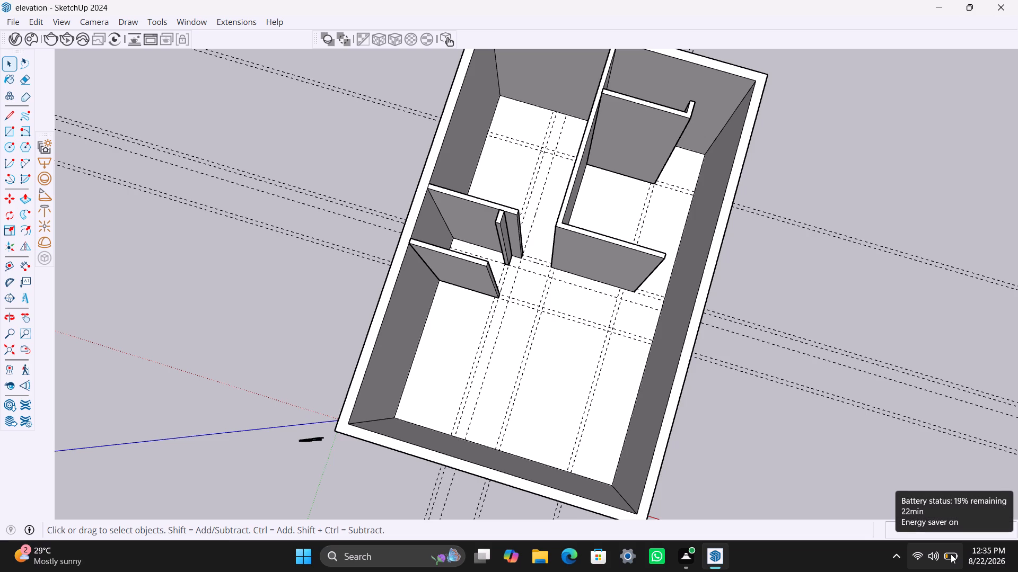
Inspect the front room and the small side-wall enclosure, and view the whole floor from the front.
{"action": "scroll", "coordinate": [541, 306], "scroll_direction": "down", "scroll_amount": 2}
{"action": "middle_click_drag", "start_coordinate": [539, 320], "coordinate": [611, 330]}
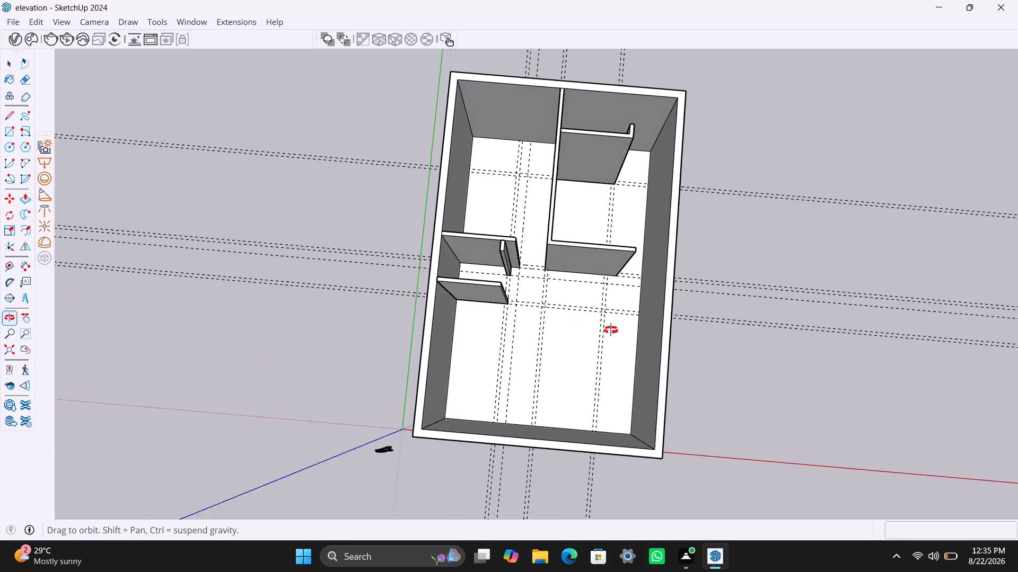
{"action": "middle_click_drag", "start_coordinate": [611, 330], "coordinate": [620, 329]}
{"action": "scroll", "coordinate": [581, 349], "scroll_direction": "up", "scroll_amount": 2}
{"action": "middle_click_drag", "start_coordinate": [560, 385], "coordinate": [295, 321]}
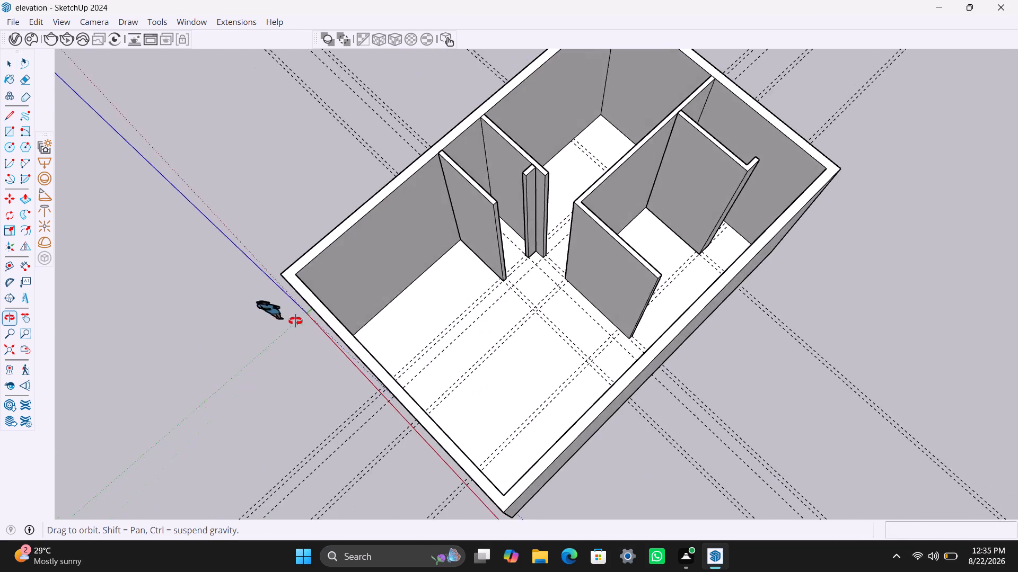
{"action": "middle_click_drag", "start_coordinate": [295, 321], "coordinate": [282, 318]}
{"action": "scroll", "coordinate": [388, 320], "scroll_direction": "up", "scroll_amount": 3}
{"action": "middle_click_drag", "start_coordinate": [440, 353], "coordinate": [401, 356]}
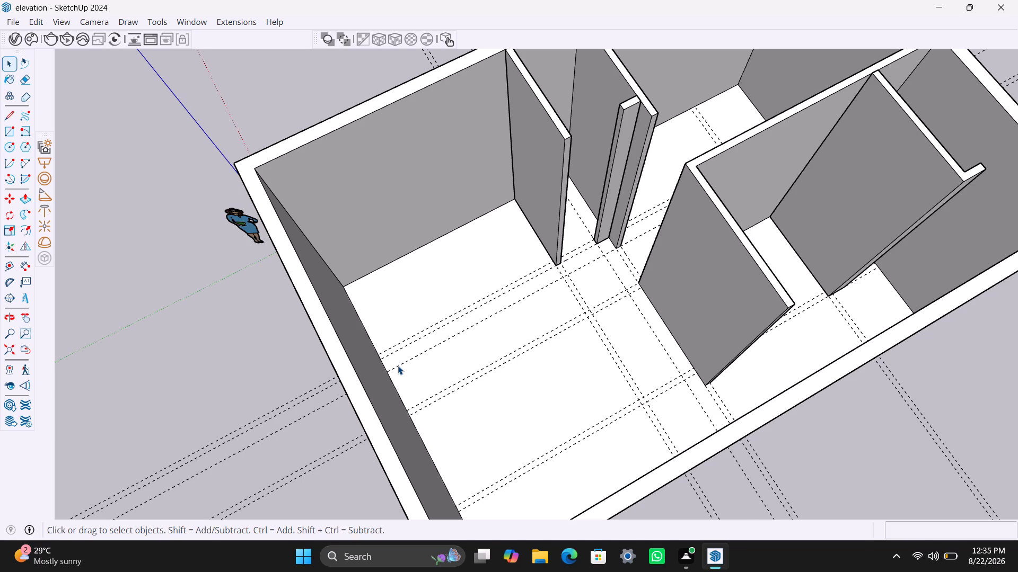
{"action": "scroll", "coordinate": [398, 365], "scroll_direction": "down", "scroll_amount": 4}
{"action": "middle_click_drag", "start_coordinate": [389, 378], "coordinate": [712, 365]}
{"action": "scroll", "coordinate": [582, 400], "scroll_direction": "down", "scroll_amount": 2}
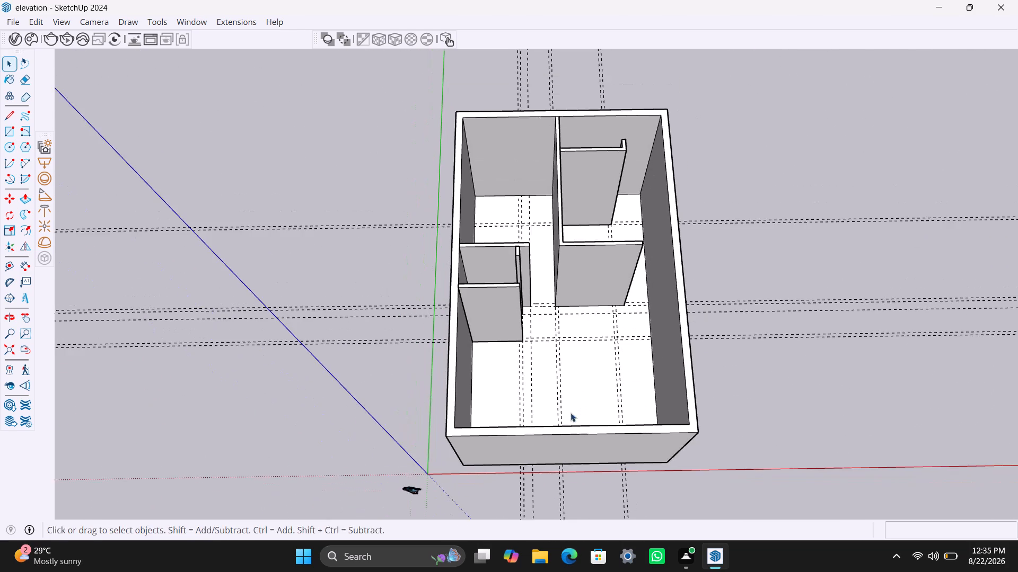
{"action": "middle_click_drag", "start_coordinate": [548, 432], "coordinate": [536, 423]}
{"action": "scroll", "coordinate": [545, 432], "scroll_direction": "down", "scroll_amount": 1}
{"action": "scroll", "coordinate": [495, 452], "scroll_direction": "up", "scroll_amount": 3}
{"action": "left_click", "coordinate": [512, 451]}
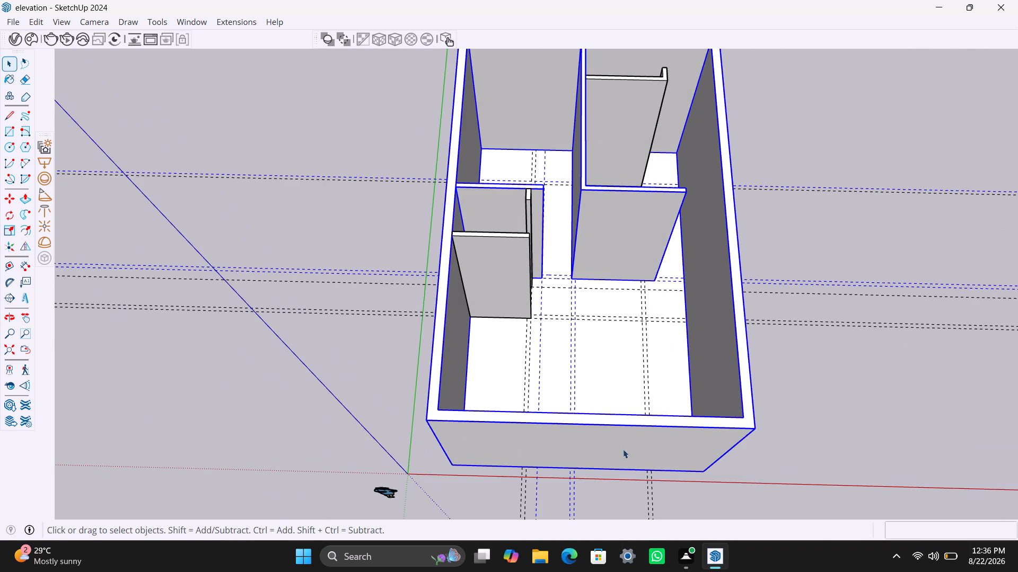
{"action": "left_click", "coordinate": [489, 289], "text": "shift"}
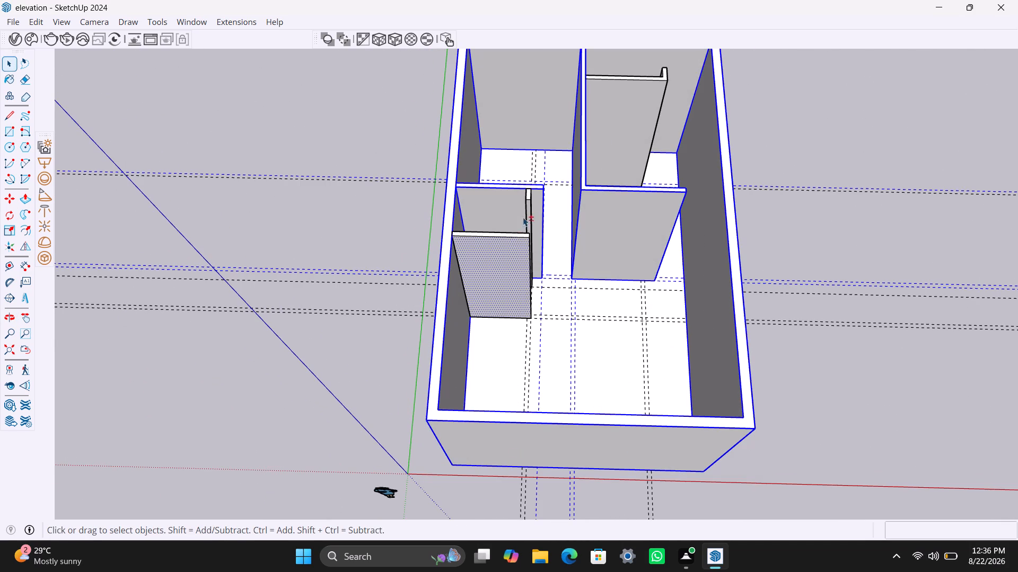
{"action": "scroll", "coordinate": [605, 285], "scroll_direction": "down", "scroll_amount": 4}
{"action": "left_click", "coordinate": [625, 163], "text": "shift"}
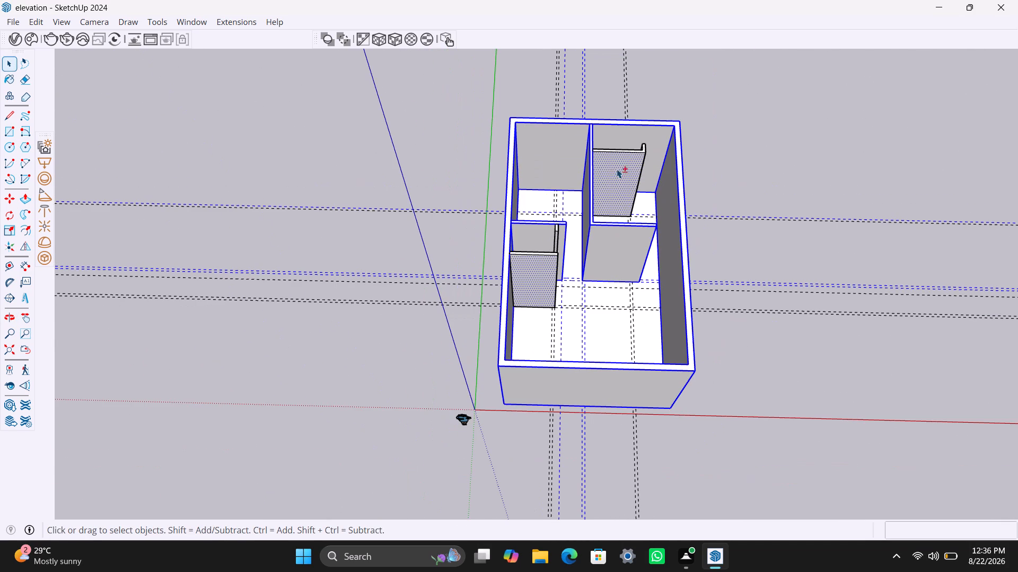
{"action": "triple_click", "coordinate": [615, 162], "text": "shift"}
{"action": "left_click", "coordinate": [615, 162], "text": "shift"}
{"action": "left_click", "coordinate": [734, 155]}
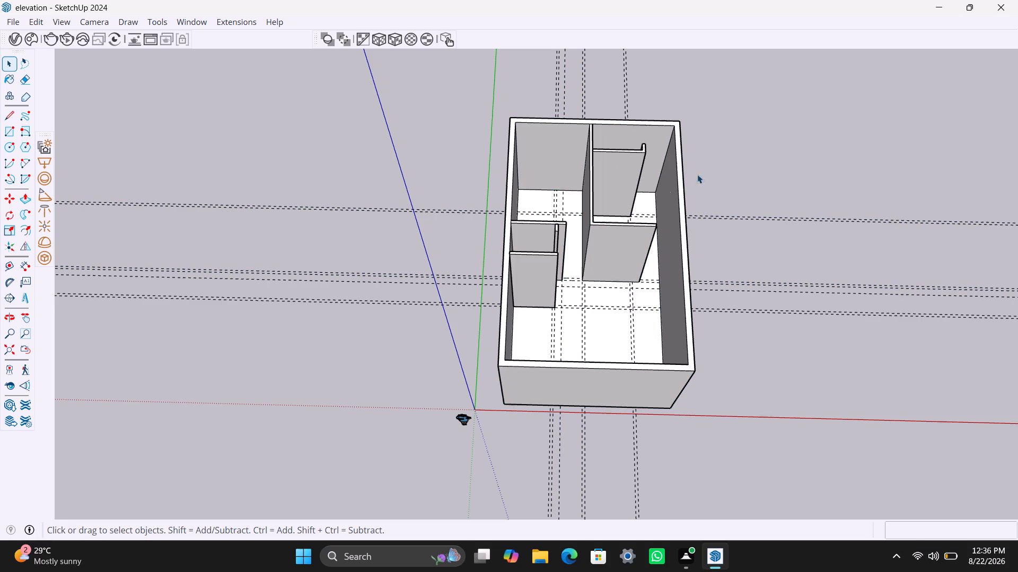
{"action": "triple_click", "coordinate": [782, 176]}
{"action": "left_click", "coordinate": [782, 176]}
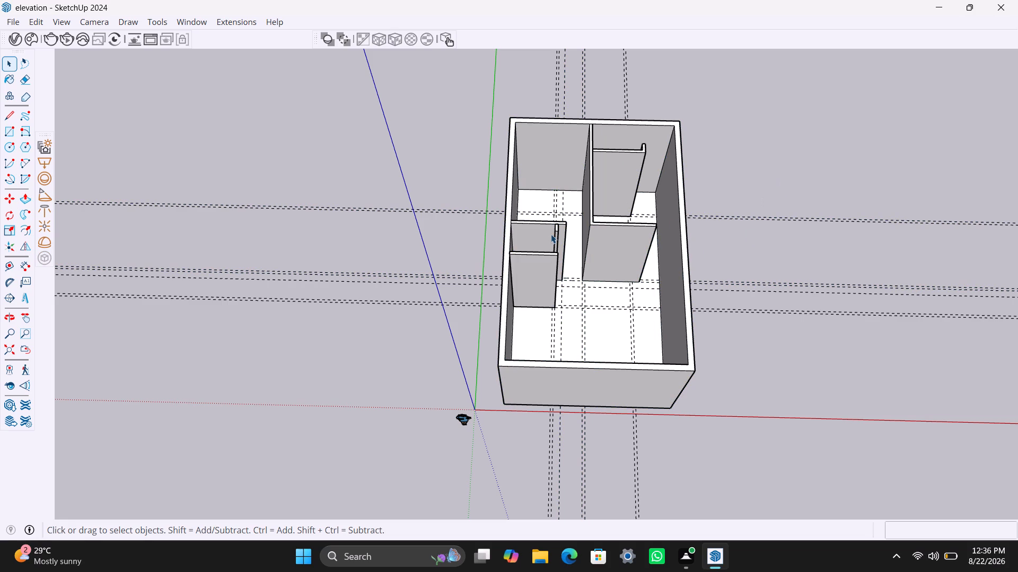
Select the outer wall shell together with the separate partition pieces and combine them into one group.
{"action": "left_click", "coordinate": [537, 142]}
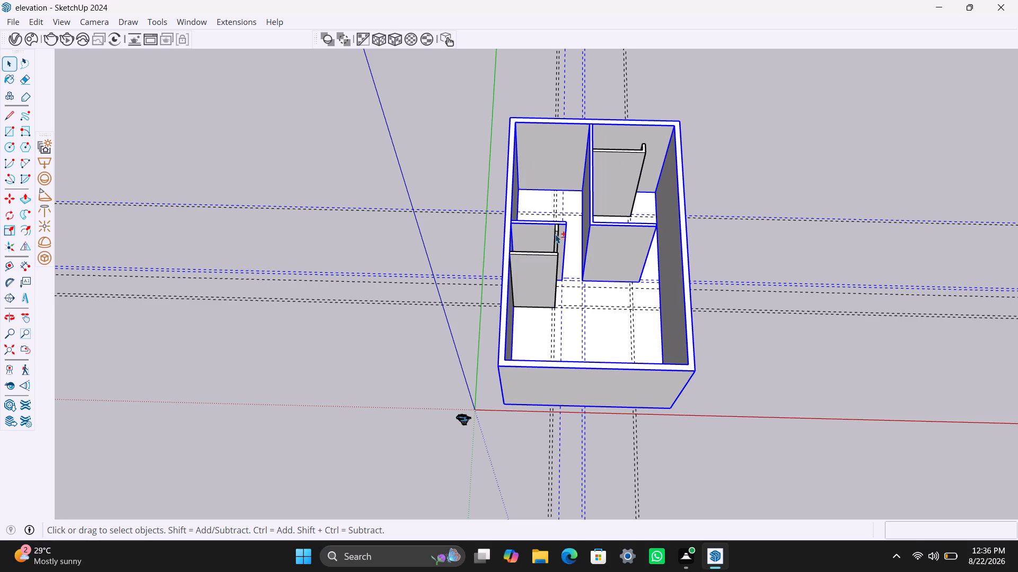
{"action": "left_click", "coordinate": [555, 234], "text": "shift"}
{"action": "triple_click", "coordinate": [558, 230], "text": "shift"}
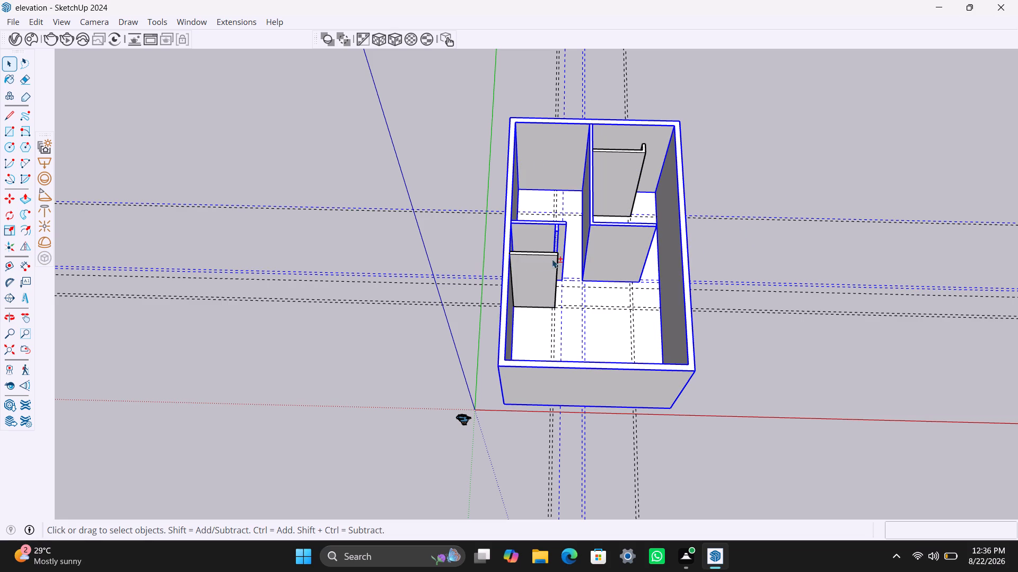
{"action": "triple_click", "coordinate": [546, 265], "text": "shift"}
{"action": "triple_click", "coordinate": [628, 156], "text": "shift"}
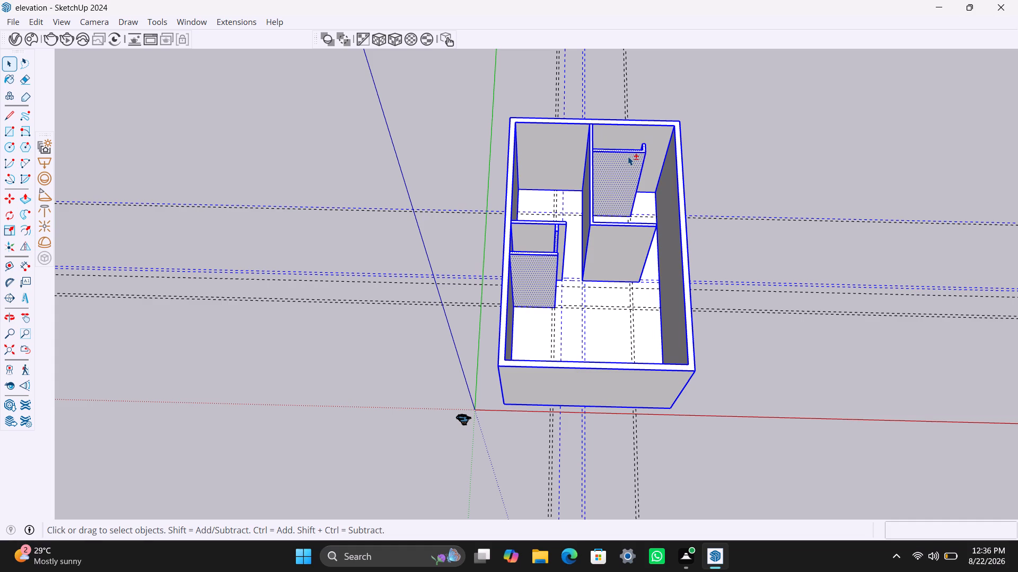
{"action": "right_click", "coordinate": [628, 156]}
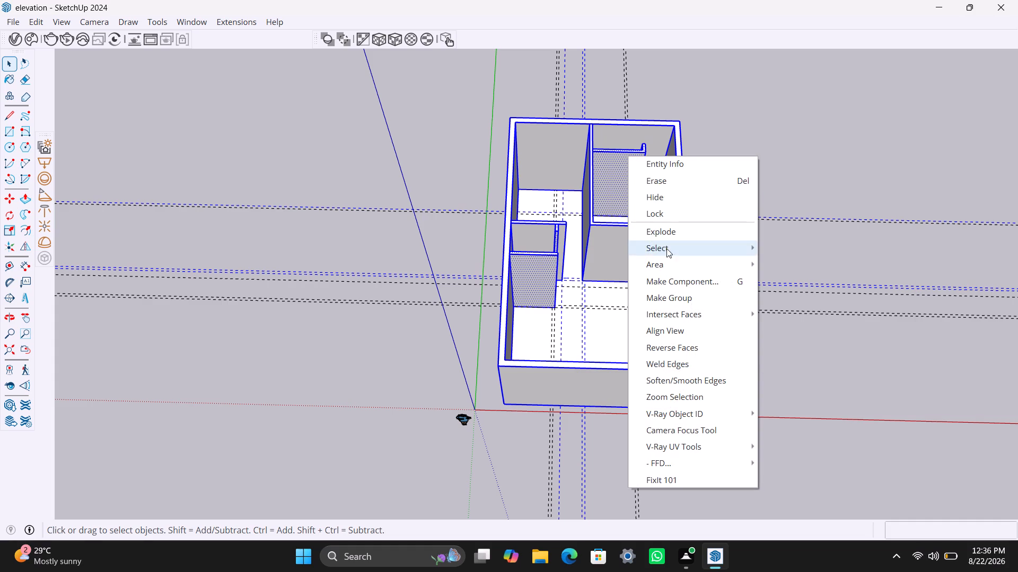
{"action": "left_click", "coordinate": [685, 296]}
{"action": "left_click", "coordinate": [751, 169]}
{"action": "left_click", "coordinate": [791, 179]}
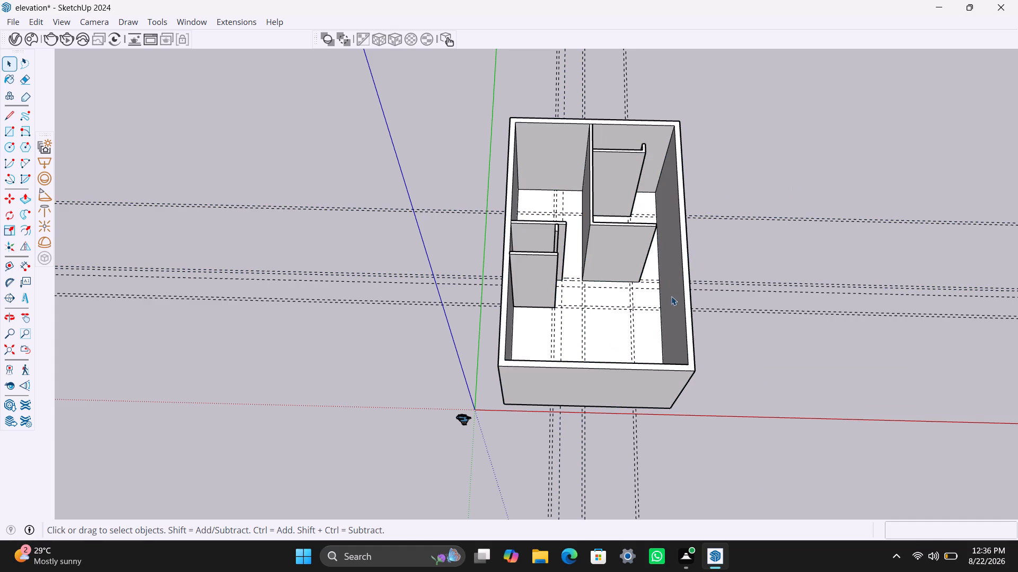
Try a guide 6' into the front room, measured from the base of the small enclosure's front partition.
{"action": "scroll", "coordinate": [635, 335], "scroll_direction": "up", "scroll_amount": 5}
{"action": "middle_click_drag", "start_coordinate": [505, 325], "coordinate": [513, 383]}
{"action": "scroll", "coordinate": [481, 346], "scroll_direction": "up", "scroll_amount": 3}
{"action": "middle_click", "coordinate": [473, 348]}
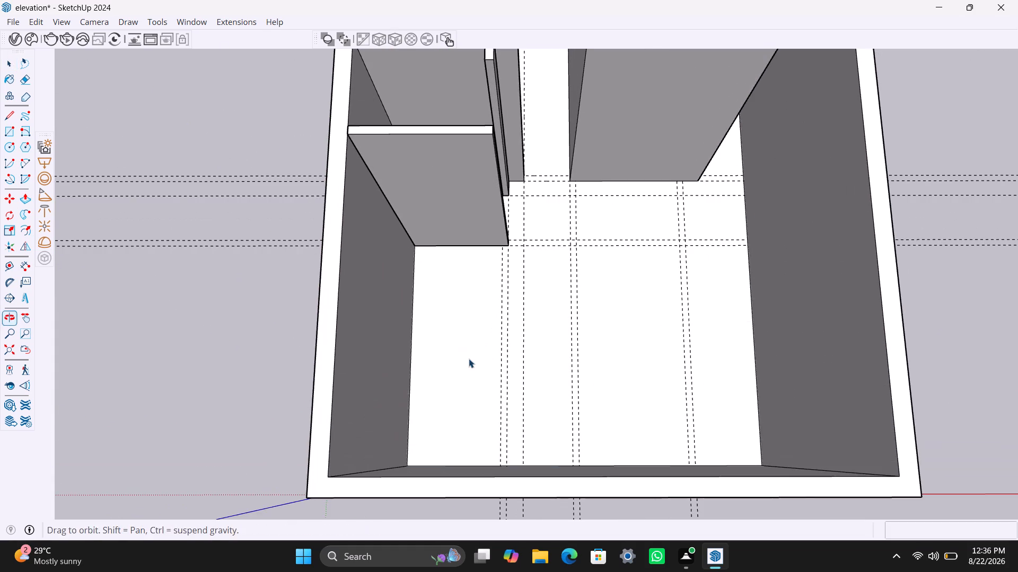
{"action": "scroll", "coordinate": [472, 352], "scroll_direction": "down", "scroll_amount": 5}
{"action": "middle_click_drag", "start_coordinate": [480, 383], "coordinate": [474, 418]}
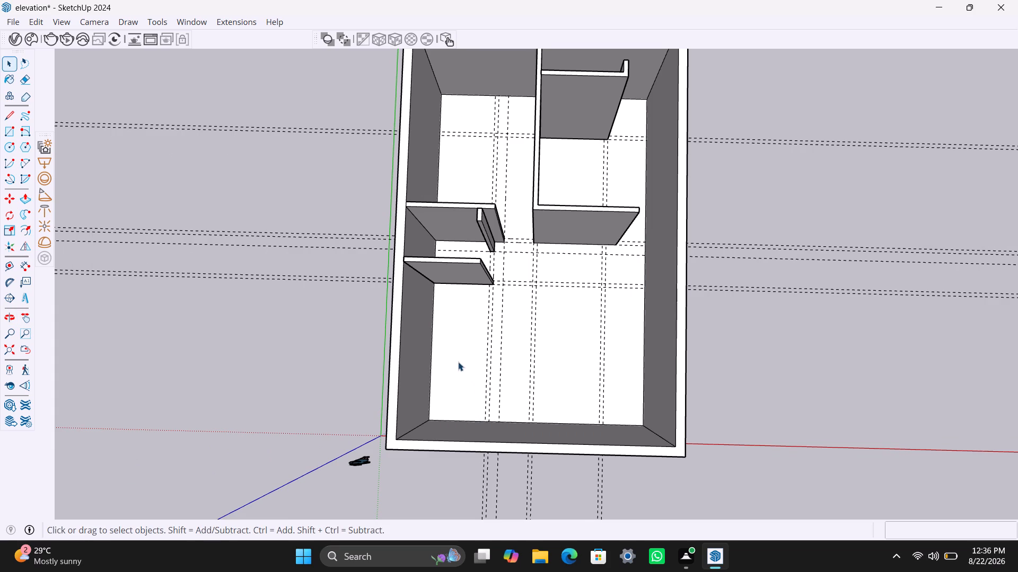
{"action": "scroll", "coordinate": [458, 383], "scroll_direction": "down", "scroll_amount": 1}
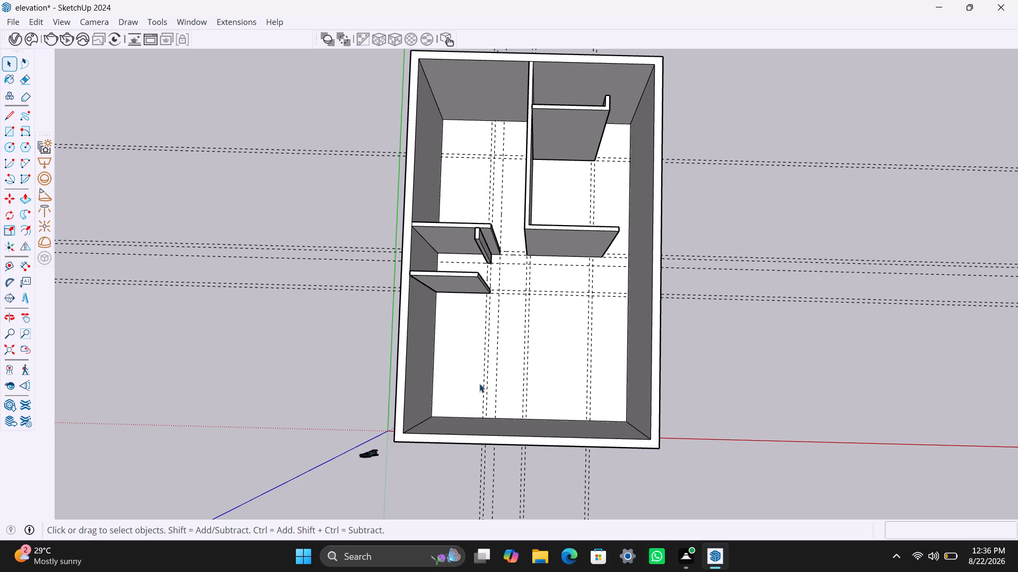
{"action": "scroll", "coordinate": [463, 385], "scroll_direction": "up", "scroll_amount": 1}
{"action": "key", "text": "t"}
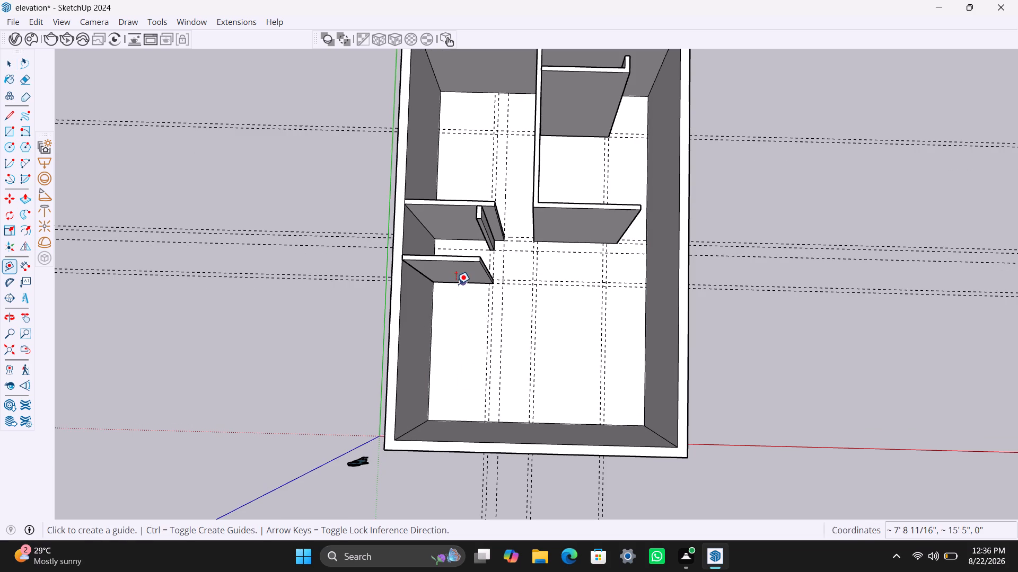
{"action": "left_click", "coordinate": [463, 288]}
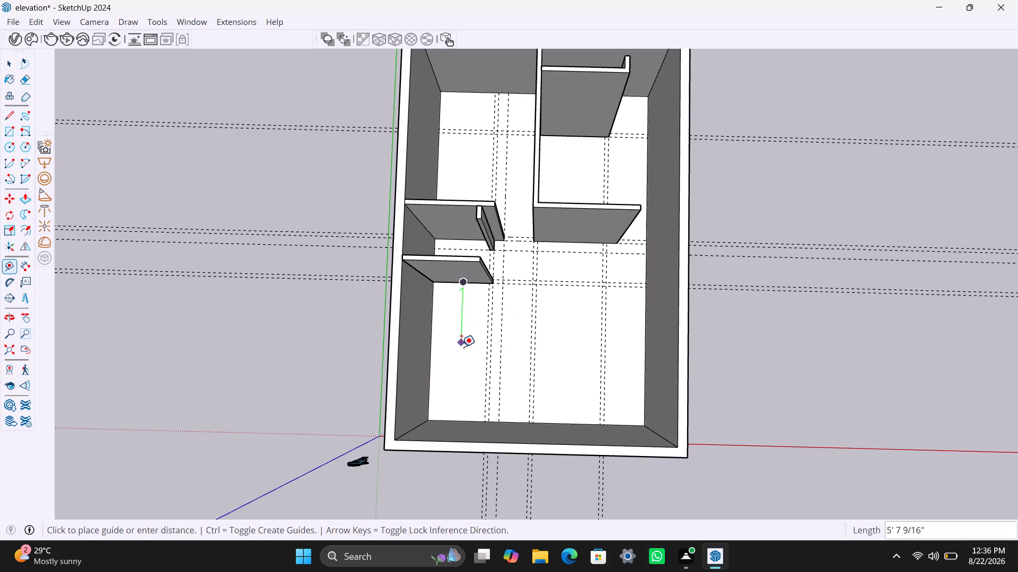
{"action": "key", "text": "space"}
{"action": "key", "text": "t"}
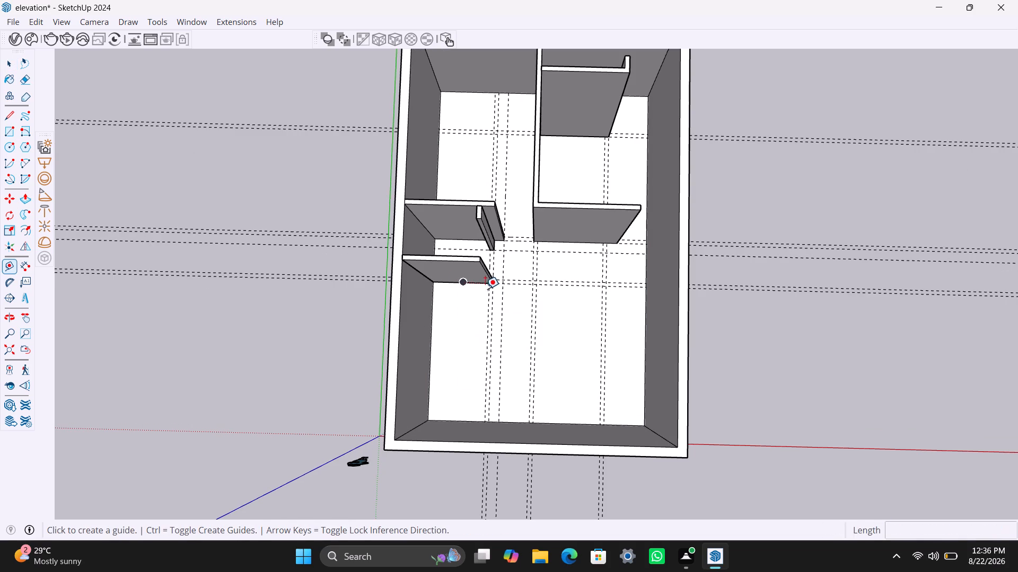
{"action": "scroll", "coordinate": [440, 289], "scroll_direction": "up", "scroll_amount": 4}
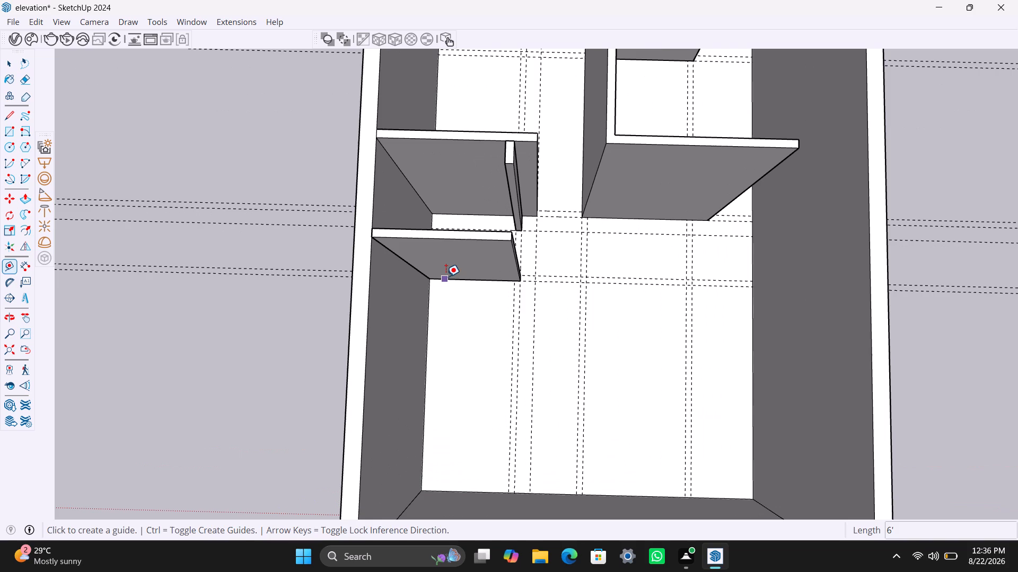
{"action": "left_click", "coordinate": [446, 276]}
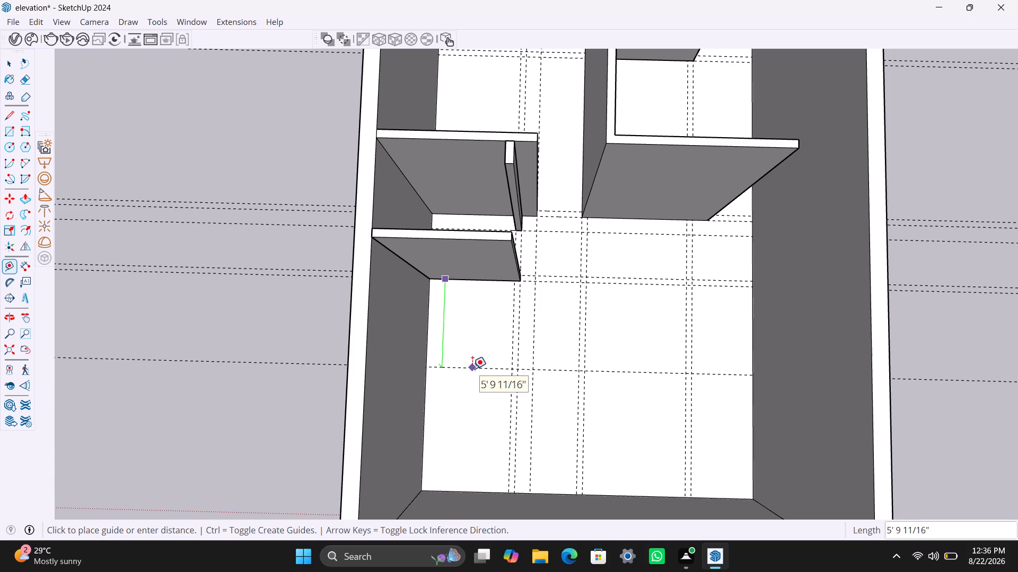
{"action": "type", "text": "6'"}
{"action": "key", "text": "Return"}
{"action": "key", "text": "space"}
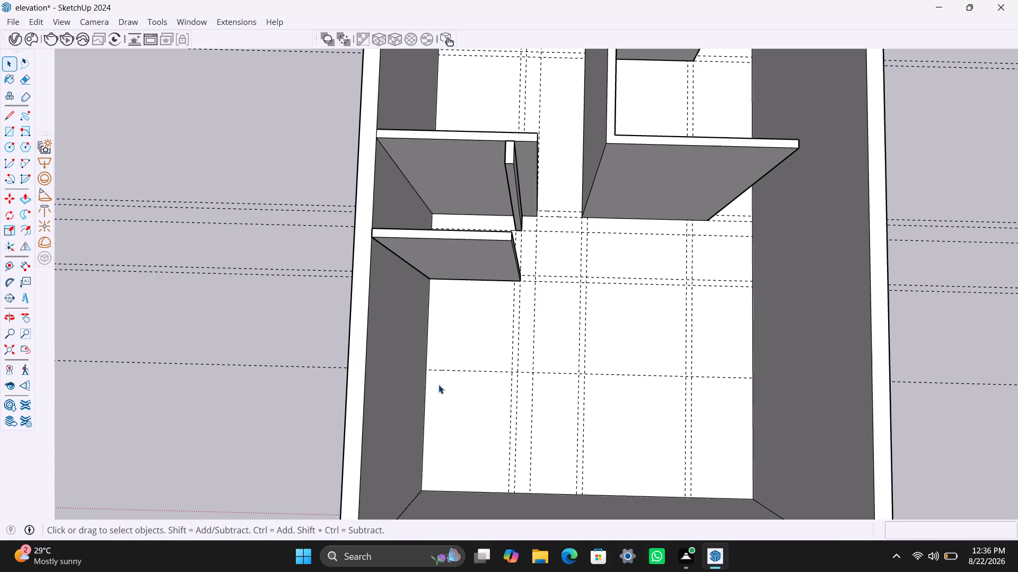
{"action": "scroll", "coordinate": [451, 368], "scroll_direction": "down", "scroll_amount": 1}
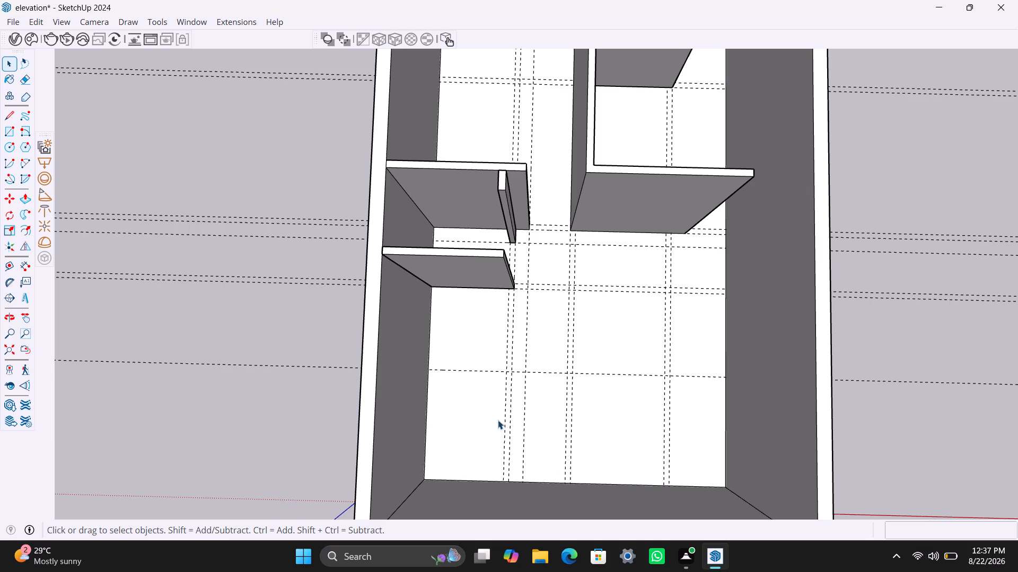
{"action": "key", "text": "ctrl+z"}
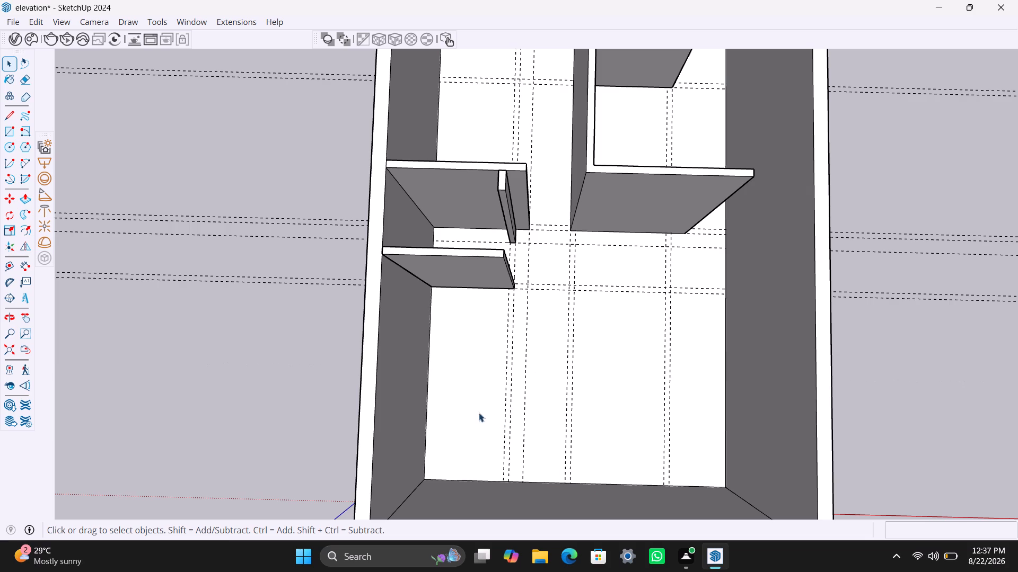
Delete all the construction guides from the model.
{"action": "left_click", "coordinate": [37, 18]}
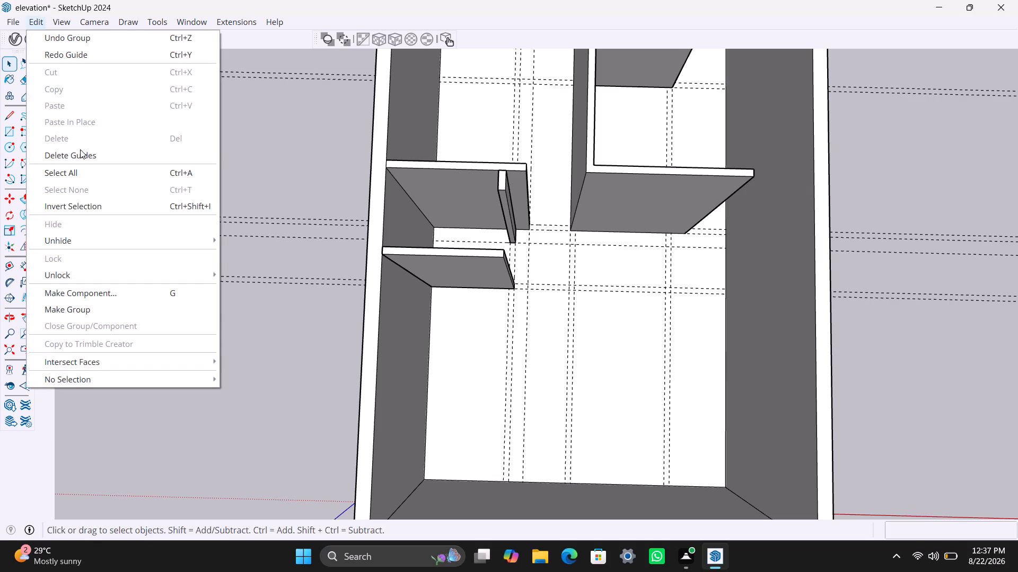
{"action": "left_click", "coordinate": [82, 153]}
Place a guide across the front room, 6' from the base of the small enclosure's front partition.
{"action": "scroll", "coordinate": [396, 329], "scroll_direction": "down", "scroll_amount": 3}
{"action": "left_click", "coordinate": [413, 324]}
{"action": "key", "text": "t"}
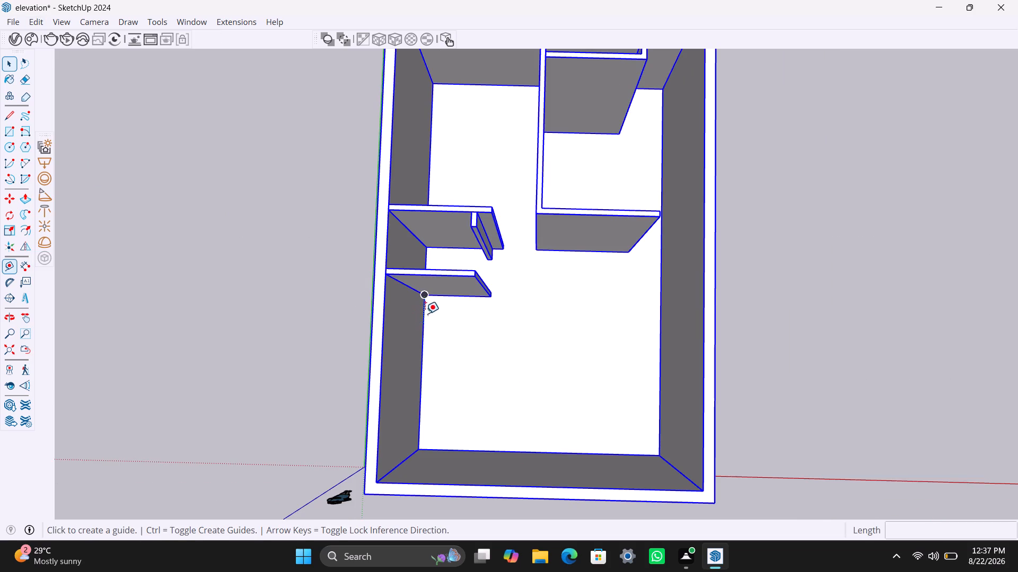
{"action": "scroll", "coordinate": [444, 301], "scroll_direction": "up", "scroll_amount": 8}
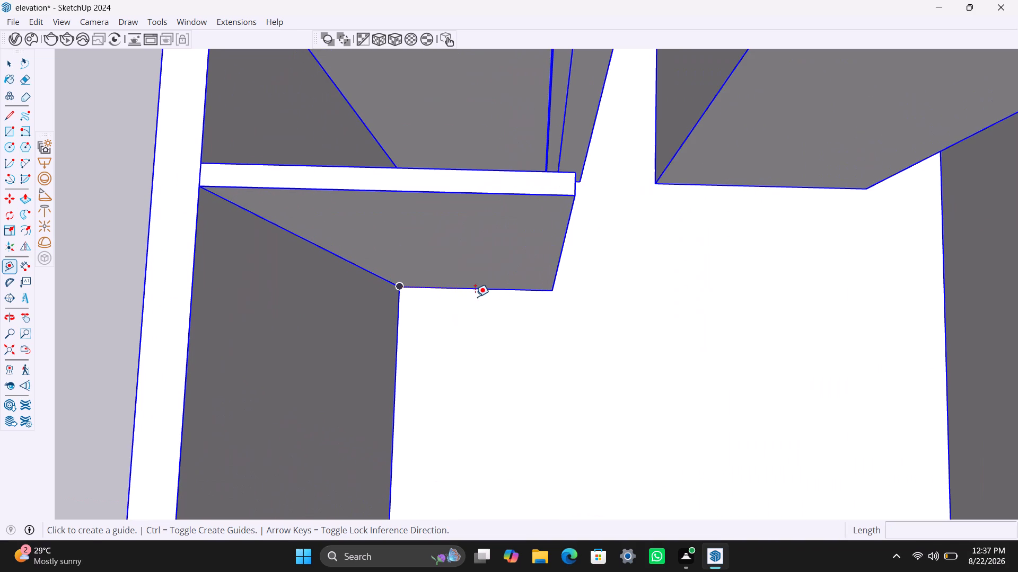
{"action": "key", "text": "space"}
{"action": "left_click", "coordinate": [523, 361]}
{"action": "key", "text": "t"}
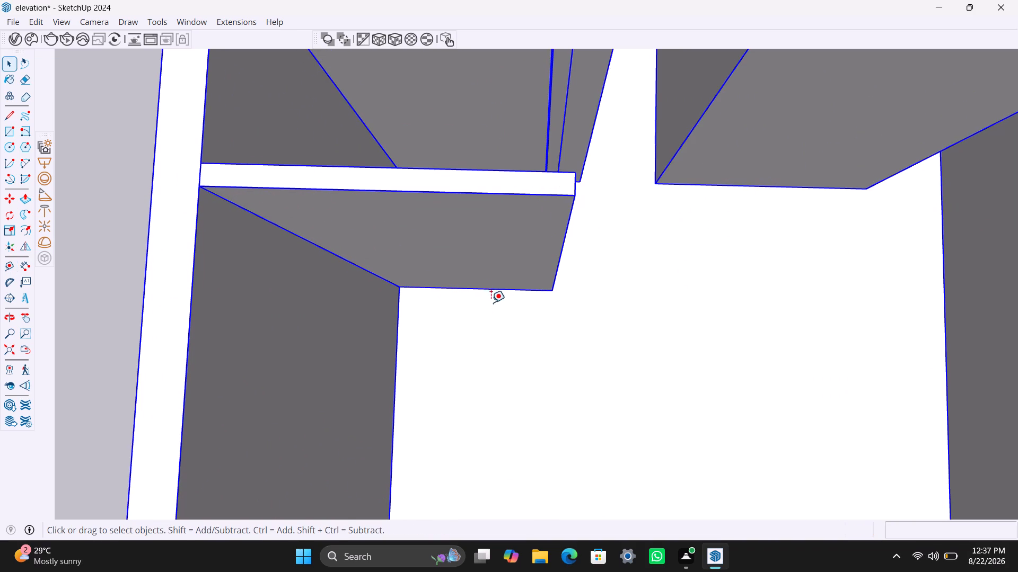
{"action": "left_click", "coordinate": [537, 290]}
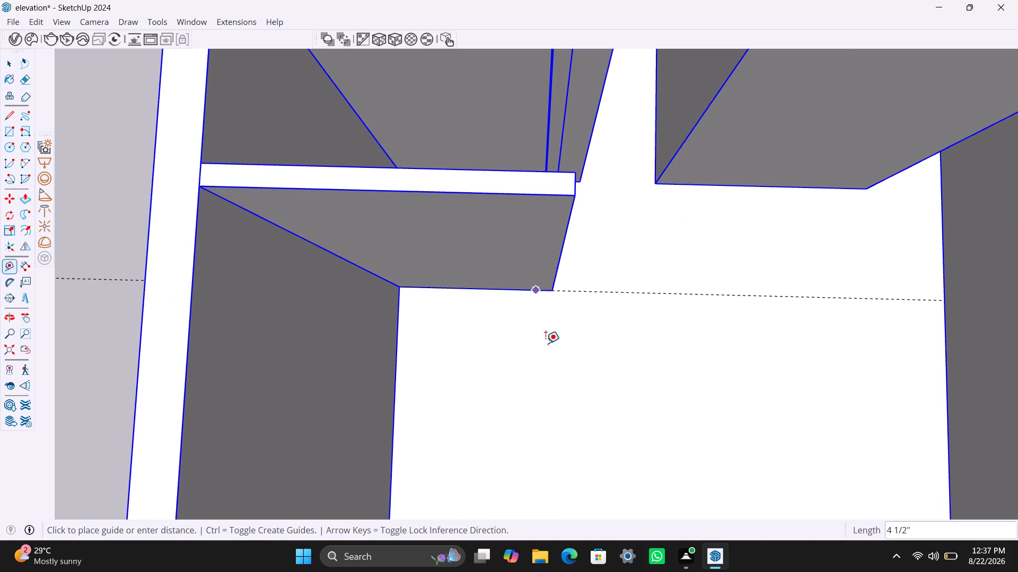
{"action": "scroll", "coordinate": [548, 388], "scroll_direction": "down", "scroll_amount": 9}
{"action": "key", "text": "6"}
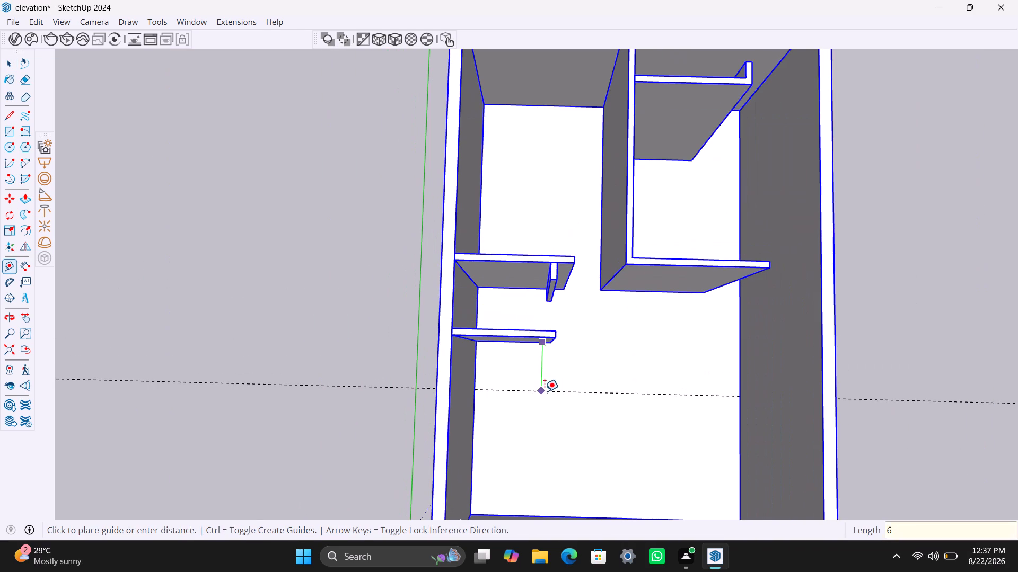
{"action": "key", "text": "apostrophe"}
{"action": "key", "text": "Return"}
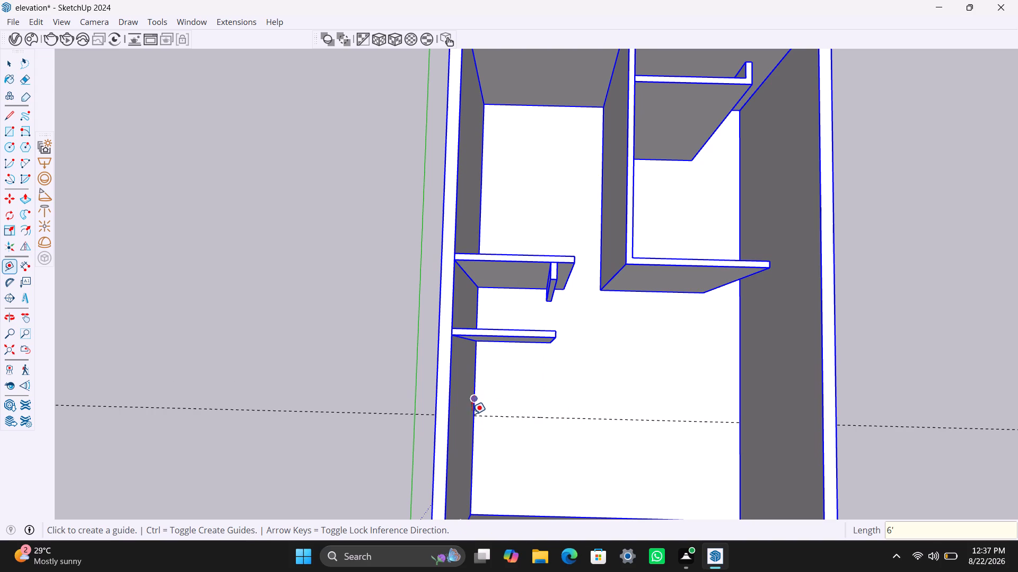
Place a lengthwise guide 11' in from the inner base of the side wall that holds the small enclosure.
{"action": "left_click", "coordinate": [472, 424]}
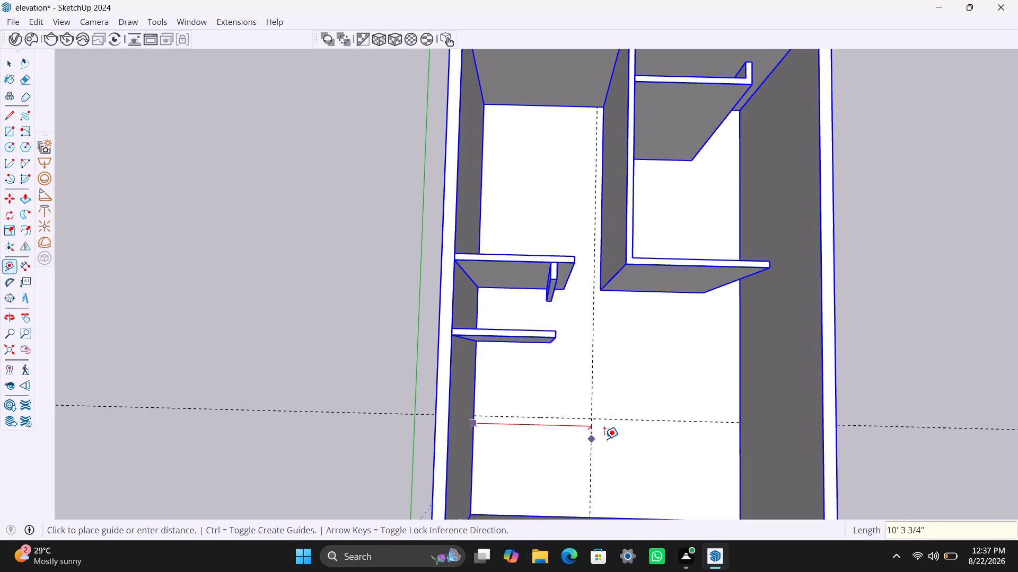
{"action": "scroll", "coordinate": [599, 441], "scroll_direction": "down", "scroll_amount": 3}
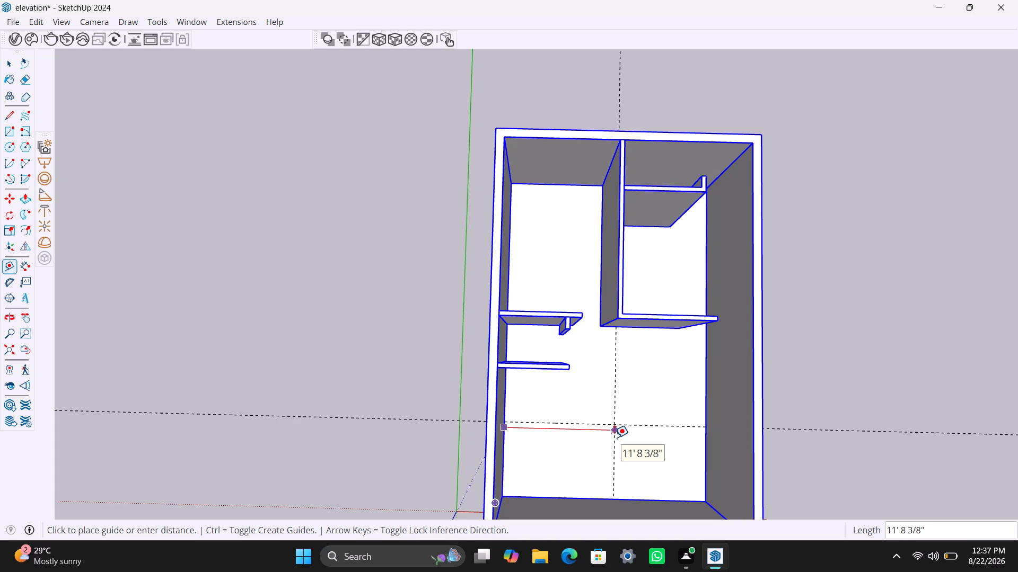
{"action": "type", "text": "11'"}
{"action": "key", "text": "Return"}
{"action": "key", "text": "space"}
Add a parallel guide 4.5" from the 11' lengthwise guide, on the side facing the opposite side wall.
{"action": "scroll", "coordinate": [536, 471], "scroll_direction": "down", "scroll_amount": 4}
{"action": "middle_click_drag", "start_coordinate": [521, 470], "coordinate": [499, 443]}
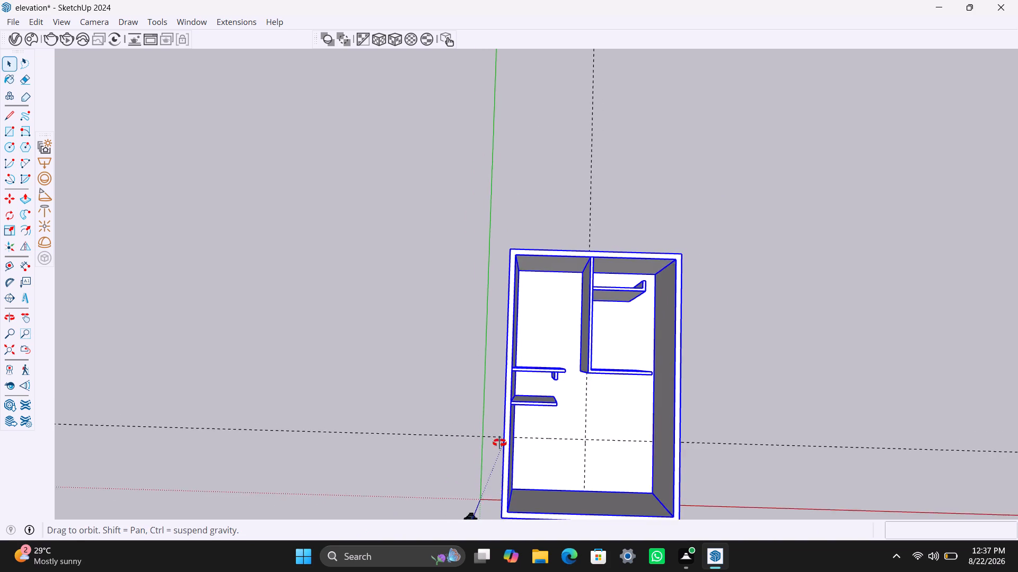
{"action": "middle_click_drag", "start_coordinate": [499, 443], "coordinate": [487, 434]}
{"action": "scroll", "coordinate": [521, 460], "scroll_direction": "up", "scroll_amount": 2}
{"action": "middle_click_drag", "start_coordinate": [559, 472], "coordinate": [580, 475]}
{"action": "scroll", "coordinate": [596, 483], "scroll_direction": "up", "scroll_amount": 3}
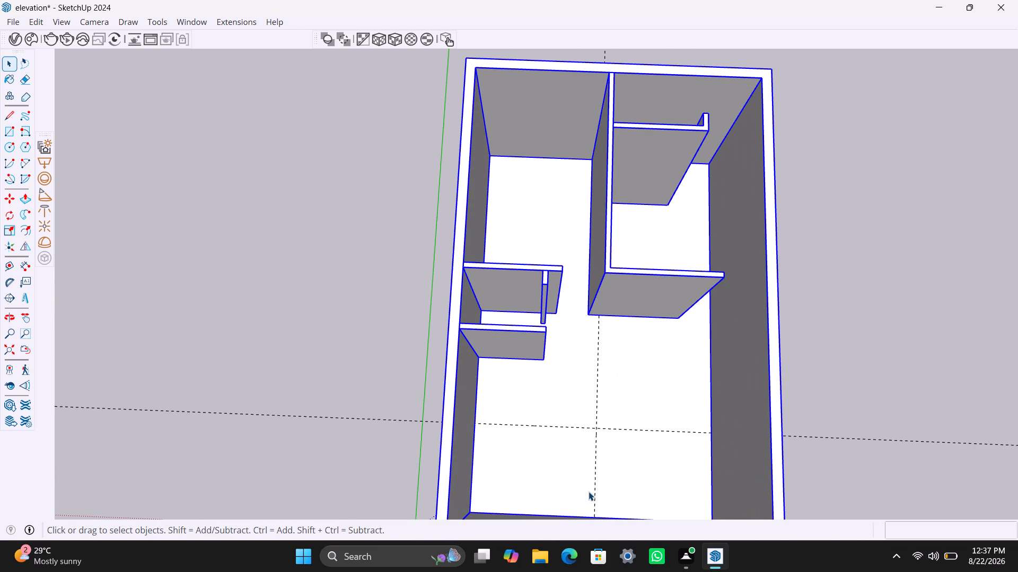
{"action": "key", "text": "t"}
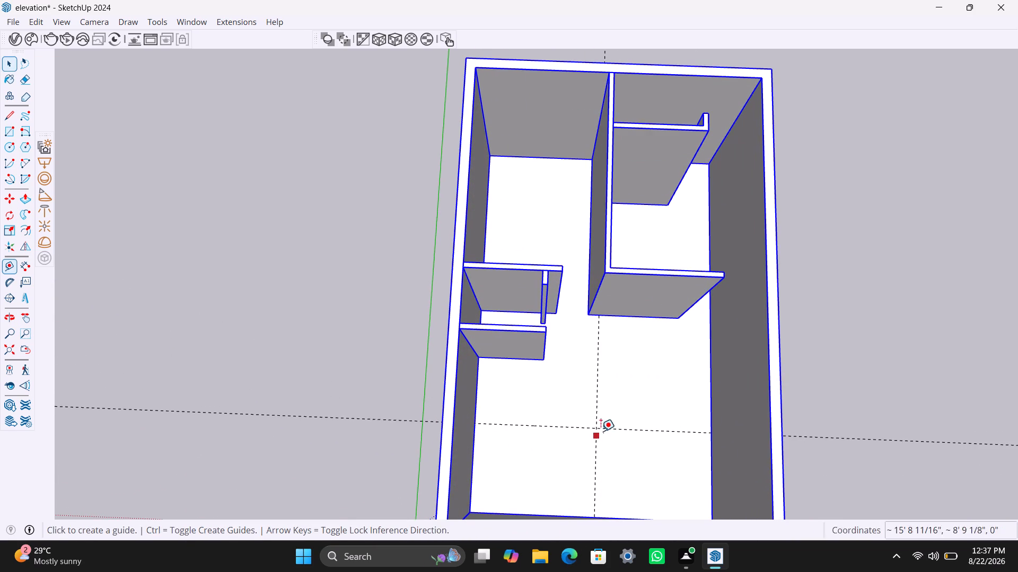
{"action": "left_click", "coordinate": [596, 404]}
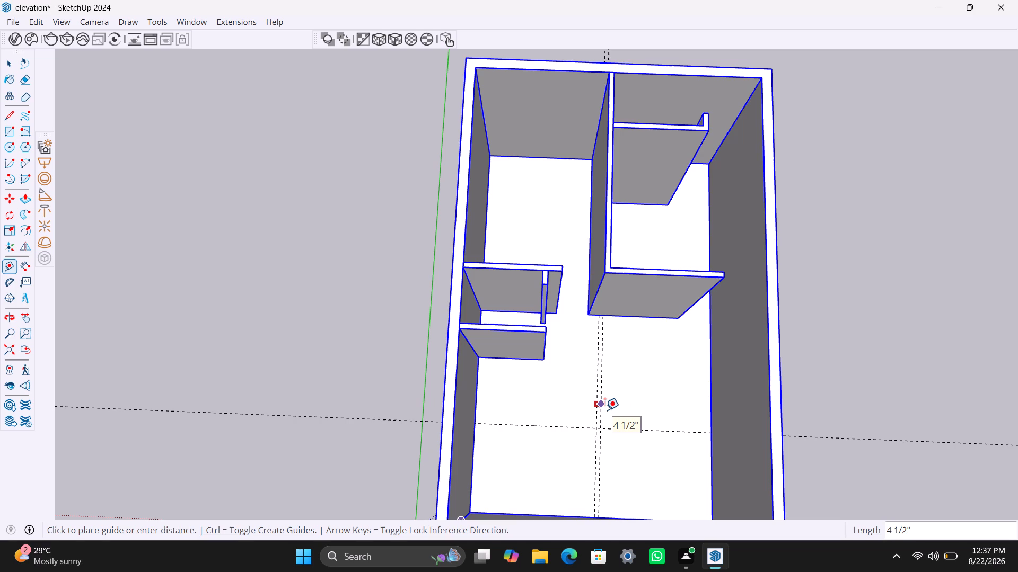
{"action": "type", "text": "4.5\""}
{"action": "key", "text": "Return"}
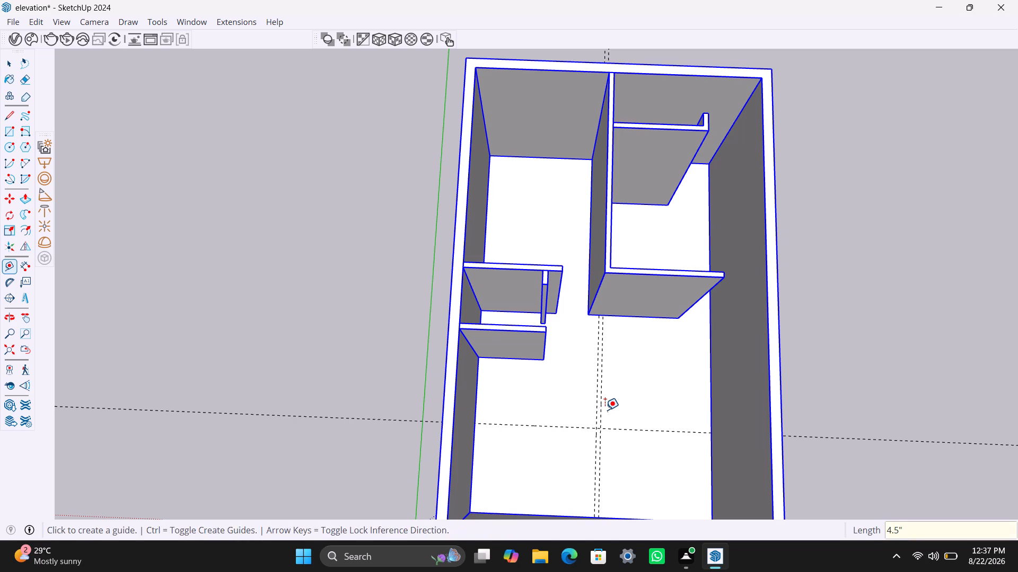
{"action": "key", "text": "space"}
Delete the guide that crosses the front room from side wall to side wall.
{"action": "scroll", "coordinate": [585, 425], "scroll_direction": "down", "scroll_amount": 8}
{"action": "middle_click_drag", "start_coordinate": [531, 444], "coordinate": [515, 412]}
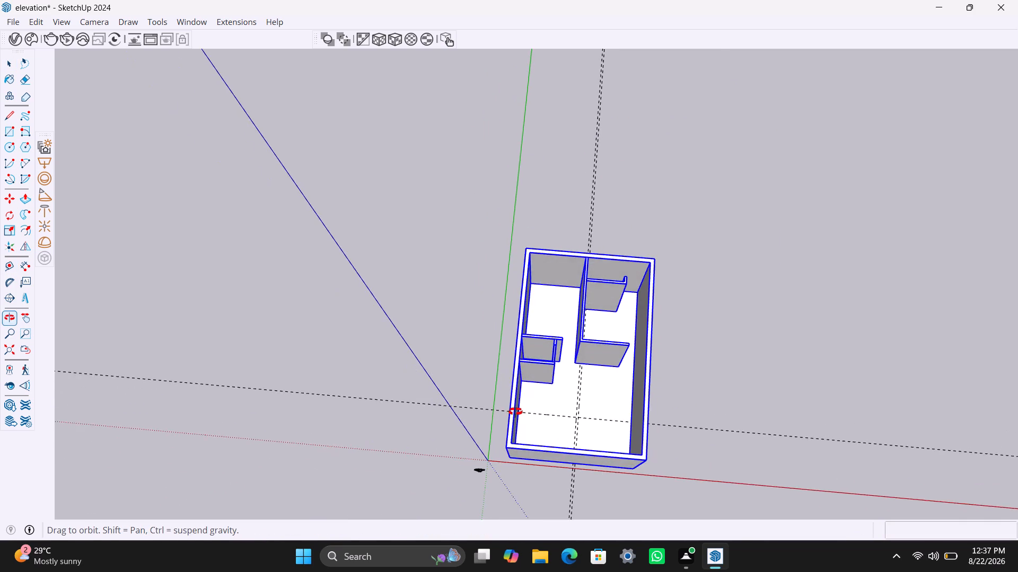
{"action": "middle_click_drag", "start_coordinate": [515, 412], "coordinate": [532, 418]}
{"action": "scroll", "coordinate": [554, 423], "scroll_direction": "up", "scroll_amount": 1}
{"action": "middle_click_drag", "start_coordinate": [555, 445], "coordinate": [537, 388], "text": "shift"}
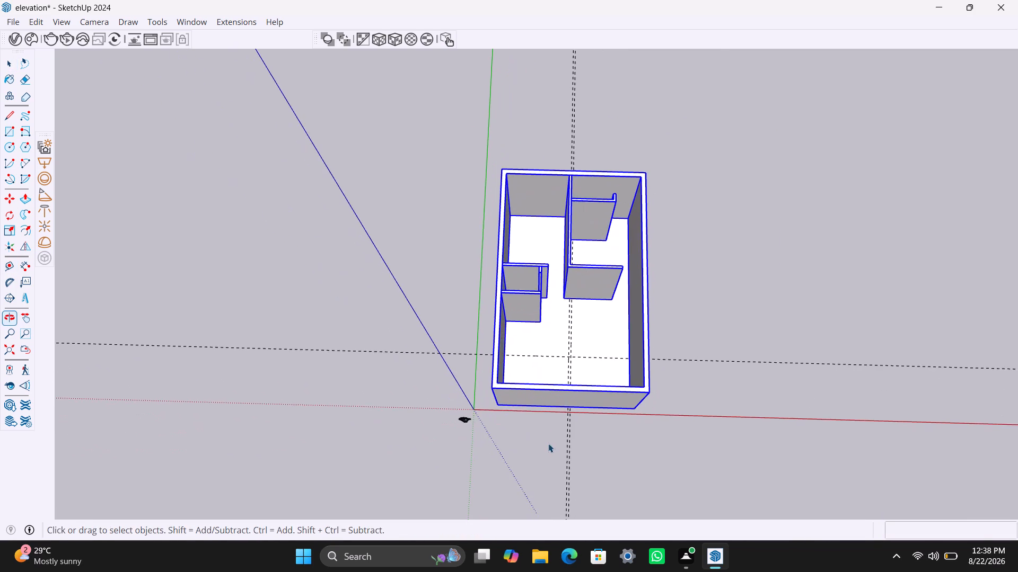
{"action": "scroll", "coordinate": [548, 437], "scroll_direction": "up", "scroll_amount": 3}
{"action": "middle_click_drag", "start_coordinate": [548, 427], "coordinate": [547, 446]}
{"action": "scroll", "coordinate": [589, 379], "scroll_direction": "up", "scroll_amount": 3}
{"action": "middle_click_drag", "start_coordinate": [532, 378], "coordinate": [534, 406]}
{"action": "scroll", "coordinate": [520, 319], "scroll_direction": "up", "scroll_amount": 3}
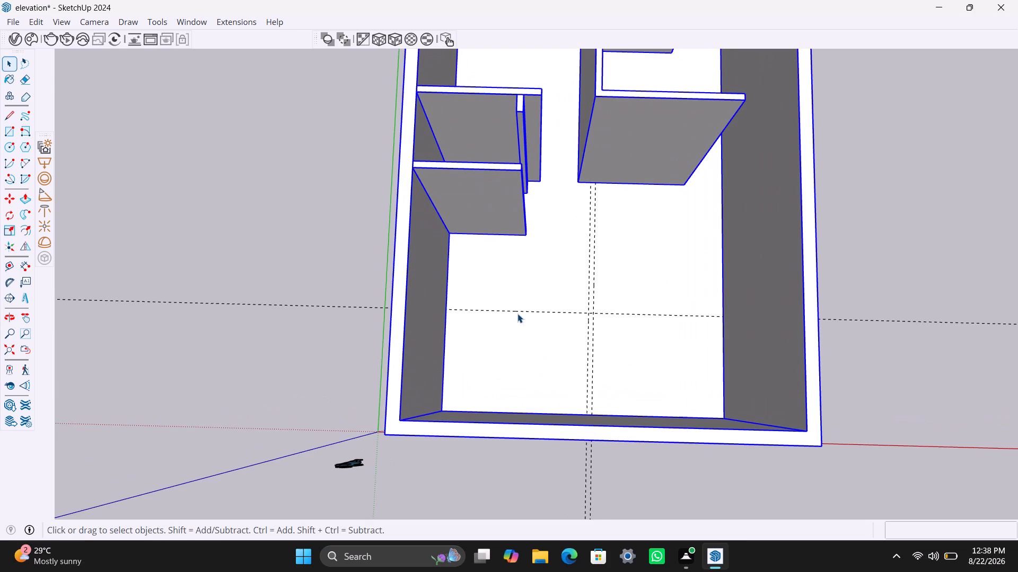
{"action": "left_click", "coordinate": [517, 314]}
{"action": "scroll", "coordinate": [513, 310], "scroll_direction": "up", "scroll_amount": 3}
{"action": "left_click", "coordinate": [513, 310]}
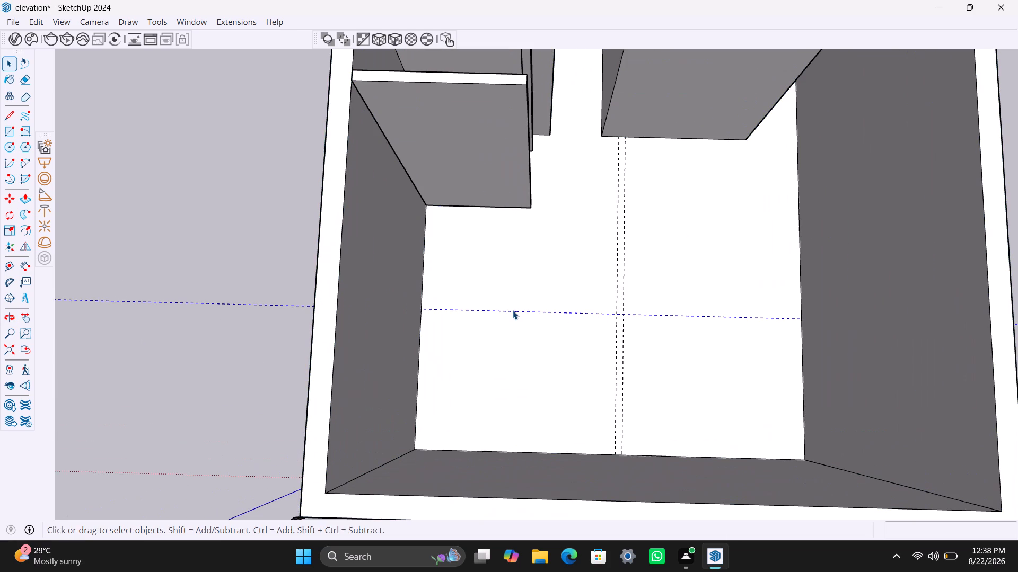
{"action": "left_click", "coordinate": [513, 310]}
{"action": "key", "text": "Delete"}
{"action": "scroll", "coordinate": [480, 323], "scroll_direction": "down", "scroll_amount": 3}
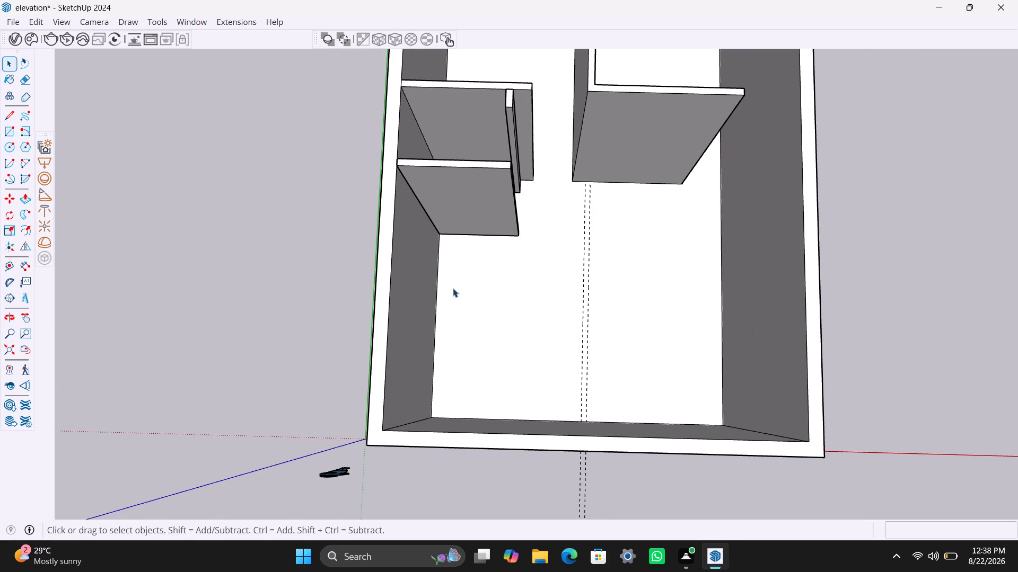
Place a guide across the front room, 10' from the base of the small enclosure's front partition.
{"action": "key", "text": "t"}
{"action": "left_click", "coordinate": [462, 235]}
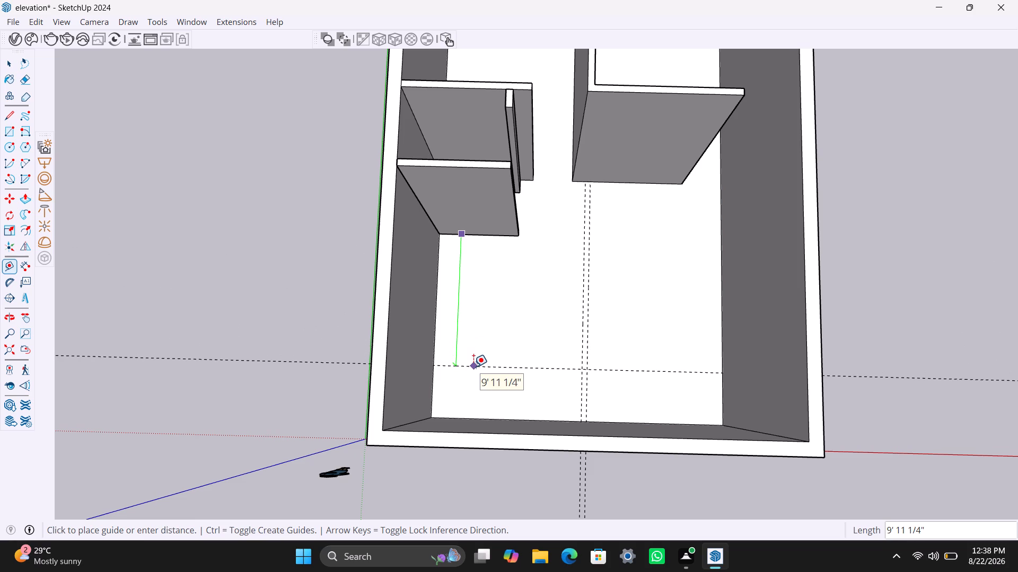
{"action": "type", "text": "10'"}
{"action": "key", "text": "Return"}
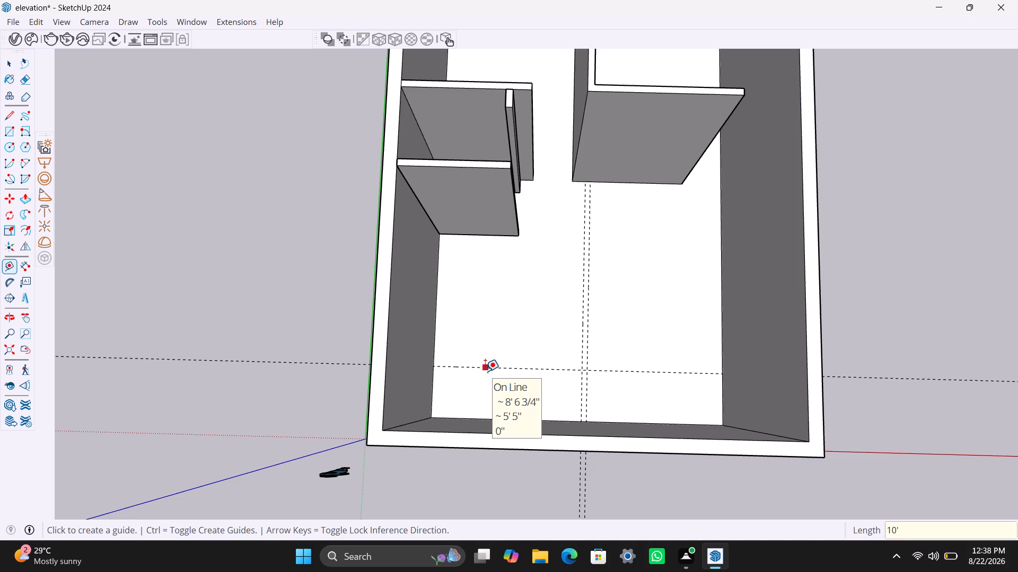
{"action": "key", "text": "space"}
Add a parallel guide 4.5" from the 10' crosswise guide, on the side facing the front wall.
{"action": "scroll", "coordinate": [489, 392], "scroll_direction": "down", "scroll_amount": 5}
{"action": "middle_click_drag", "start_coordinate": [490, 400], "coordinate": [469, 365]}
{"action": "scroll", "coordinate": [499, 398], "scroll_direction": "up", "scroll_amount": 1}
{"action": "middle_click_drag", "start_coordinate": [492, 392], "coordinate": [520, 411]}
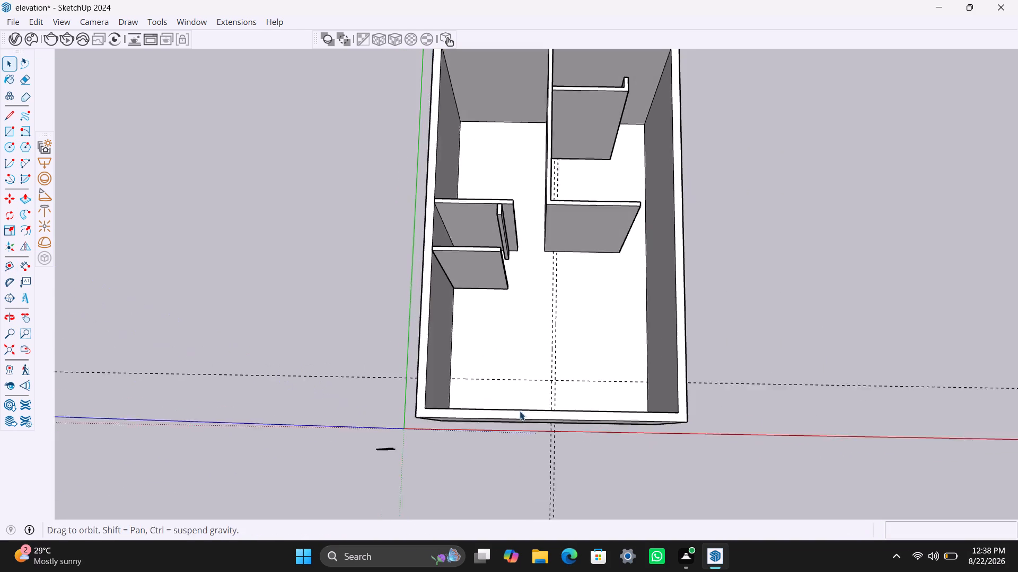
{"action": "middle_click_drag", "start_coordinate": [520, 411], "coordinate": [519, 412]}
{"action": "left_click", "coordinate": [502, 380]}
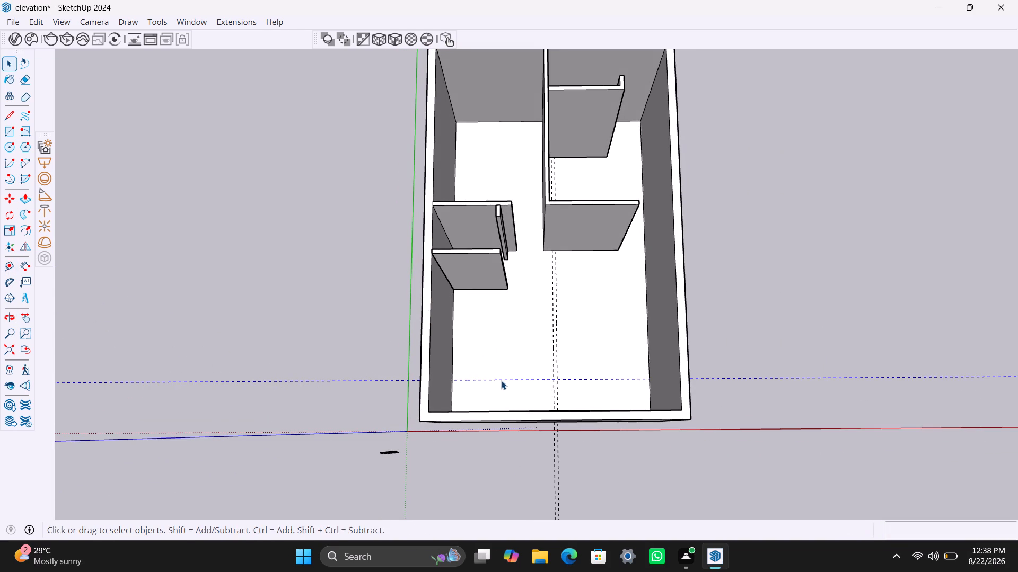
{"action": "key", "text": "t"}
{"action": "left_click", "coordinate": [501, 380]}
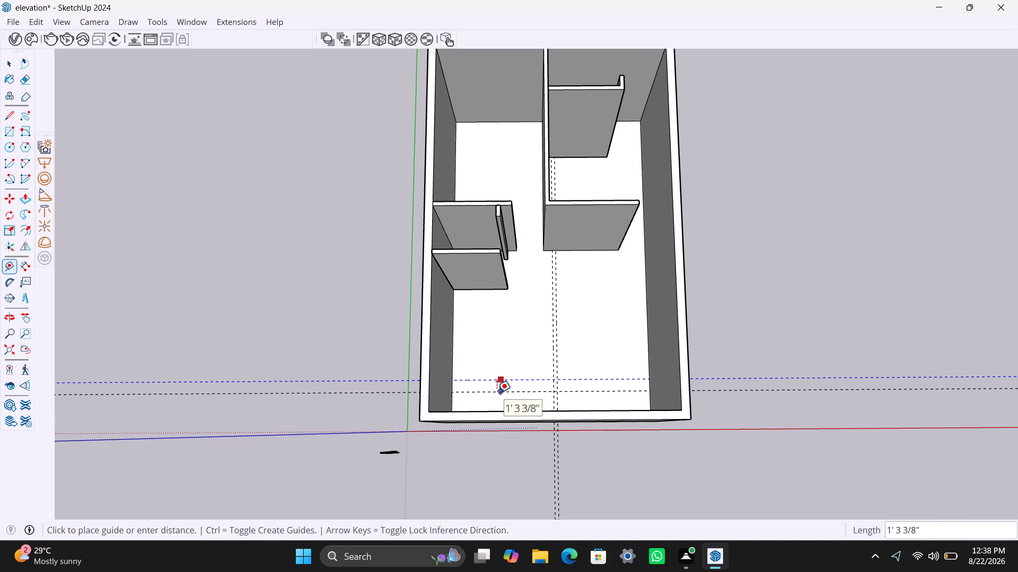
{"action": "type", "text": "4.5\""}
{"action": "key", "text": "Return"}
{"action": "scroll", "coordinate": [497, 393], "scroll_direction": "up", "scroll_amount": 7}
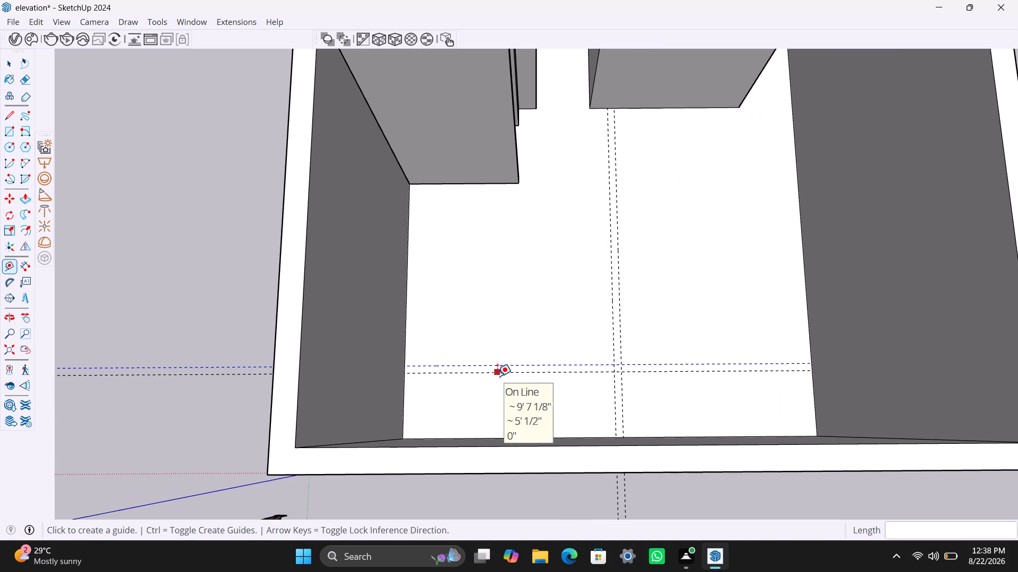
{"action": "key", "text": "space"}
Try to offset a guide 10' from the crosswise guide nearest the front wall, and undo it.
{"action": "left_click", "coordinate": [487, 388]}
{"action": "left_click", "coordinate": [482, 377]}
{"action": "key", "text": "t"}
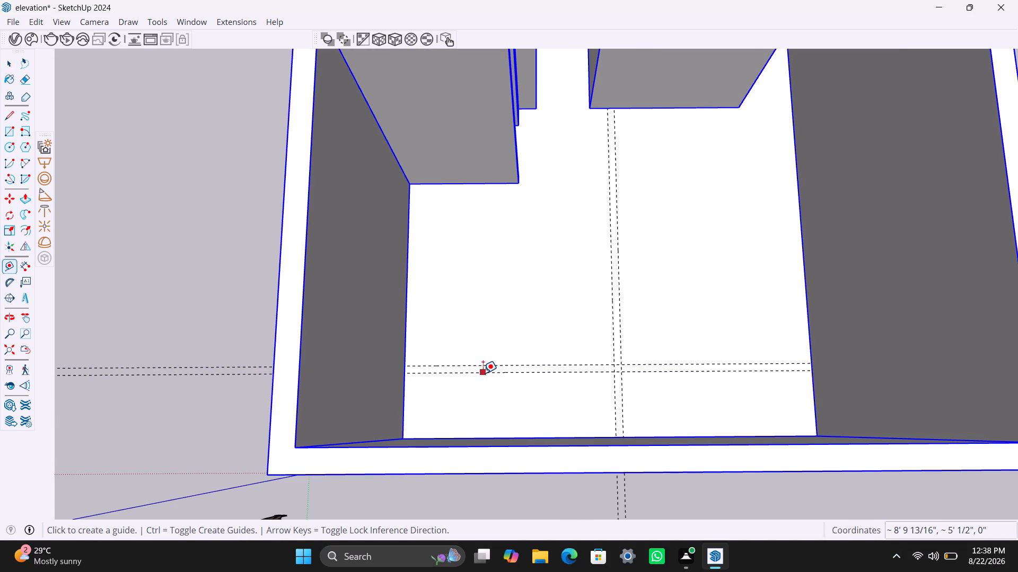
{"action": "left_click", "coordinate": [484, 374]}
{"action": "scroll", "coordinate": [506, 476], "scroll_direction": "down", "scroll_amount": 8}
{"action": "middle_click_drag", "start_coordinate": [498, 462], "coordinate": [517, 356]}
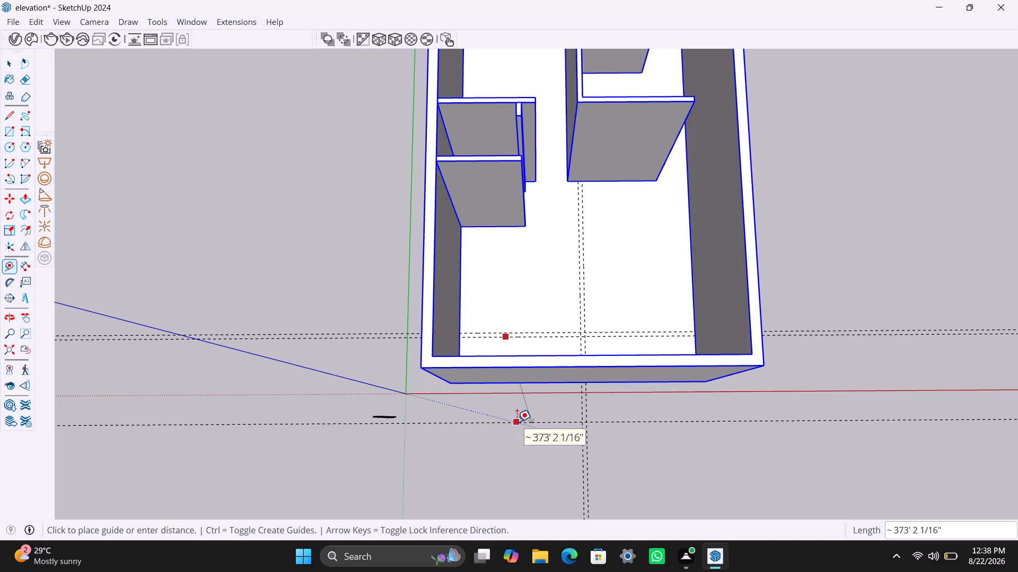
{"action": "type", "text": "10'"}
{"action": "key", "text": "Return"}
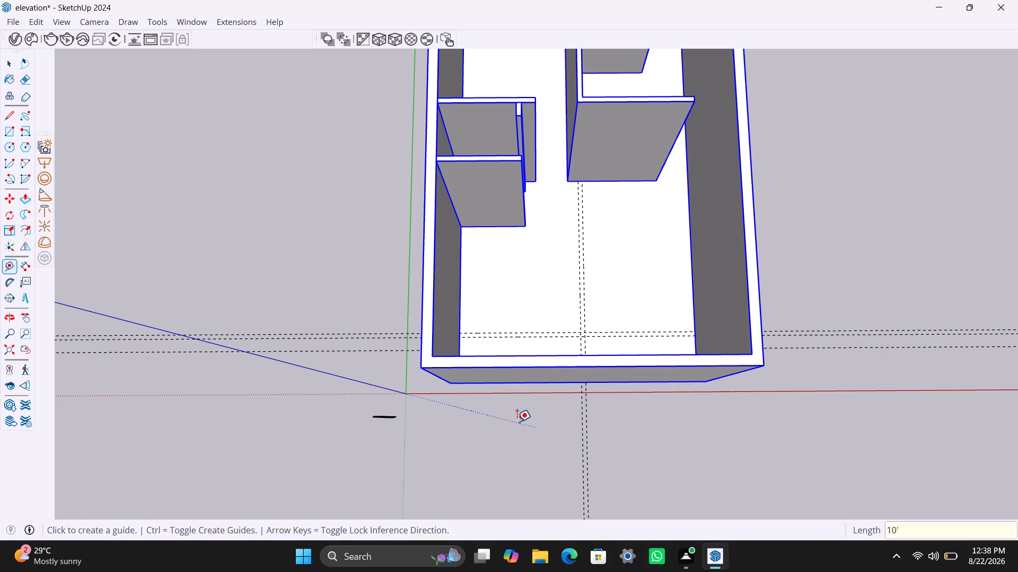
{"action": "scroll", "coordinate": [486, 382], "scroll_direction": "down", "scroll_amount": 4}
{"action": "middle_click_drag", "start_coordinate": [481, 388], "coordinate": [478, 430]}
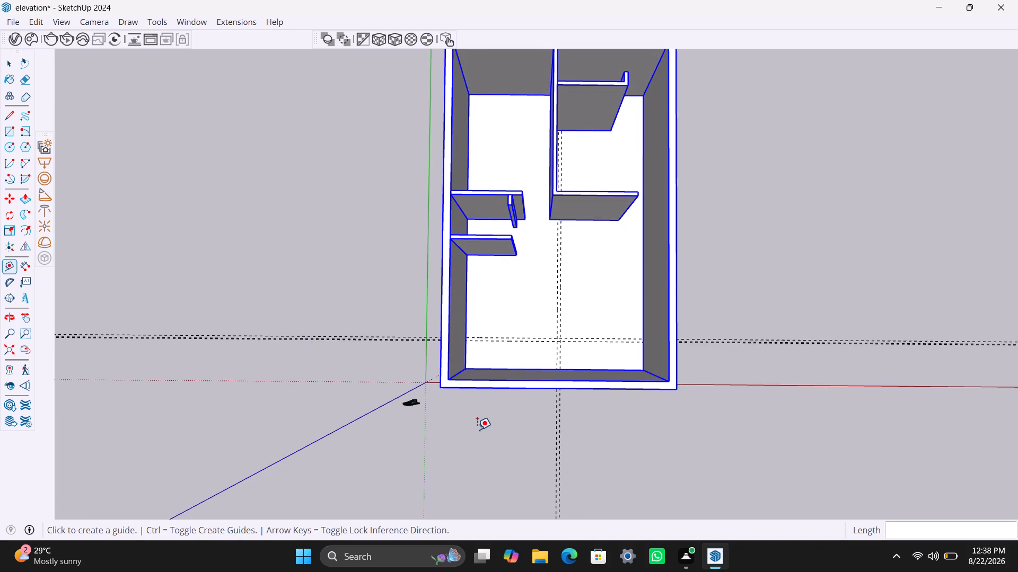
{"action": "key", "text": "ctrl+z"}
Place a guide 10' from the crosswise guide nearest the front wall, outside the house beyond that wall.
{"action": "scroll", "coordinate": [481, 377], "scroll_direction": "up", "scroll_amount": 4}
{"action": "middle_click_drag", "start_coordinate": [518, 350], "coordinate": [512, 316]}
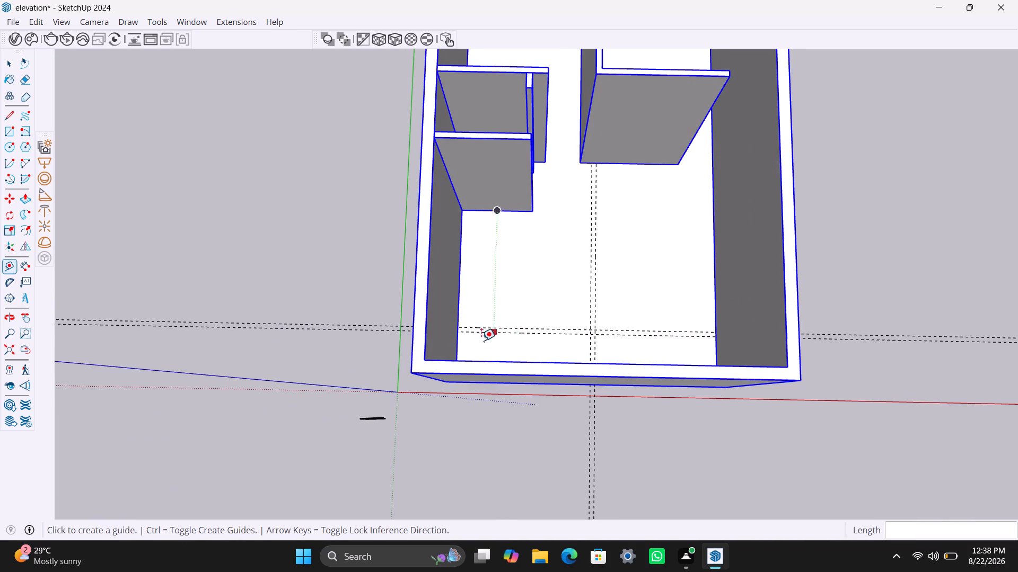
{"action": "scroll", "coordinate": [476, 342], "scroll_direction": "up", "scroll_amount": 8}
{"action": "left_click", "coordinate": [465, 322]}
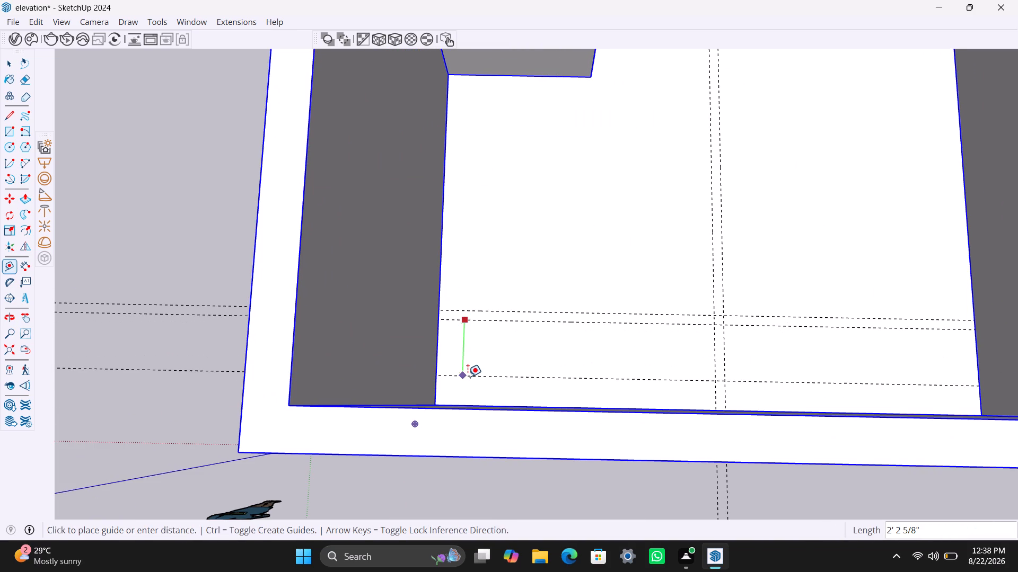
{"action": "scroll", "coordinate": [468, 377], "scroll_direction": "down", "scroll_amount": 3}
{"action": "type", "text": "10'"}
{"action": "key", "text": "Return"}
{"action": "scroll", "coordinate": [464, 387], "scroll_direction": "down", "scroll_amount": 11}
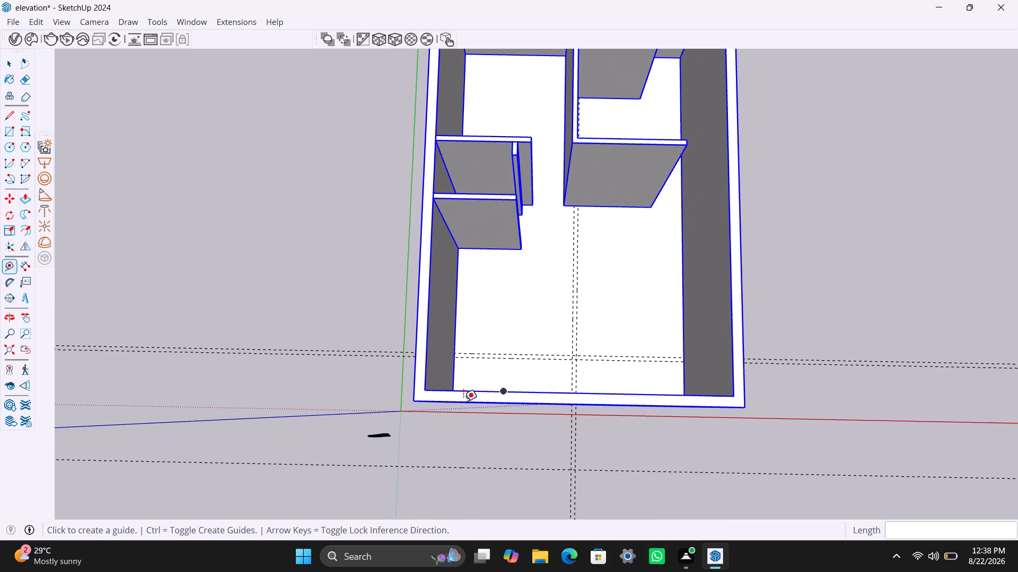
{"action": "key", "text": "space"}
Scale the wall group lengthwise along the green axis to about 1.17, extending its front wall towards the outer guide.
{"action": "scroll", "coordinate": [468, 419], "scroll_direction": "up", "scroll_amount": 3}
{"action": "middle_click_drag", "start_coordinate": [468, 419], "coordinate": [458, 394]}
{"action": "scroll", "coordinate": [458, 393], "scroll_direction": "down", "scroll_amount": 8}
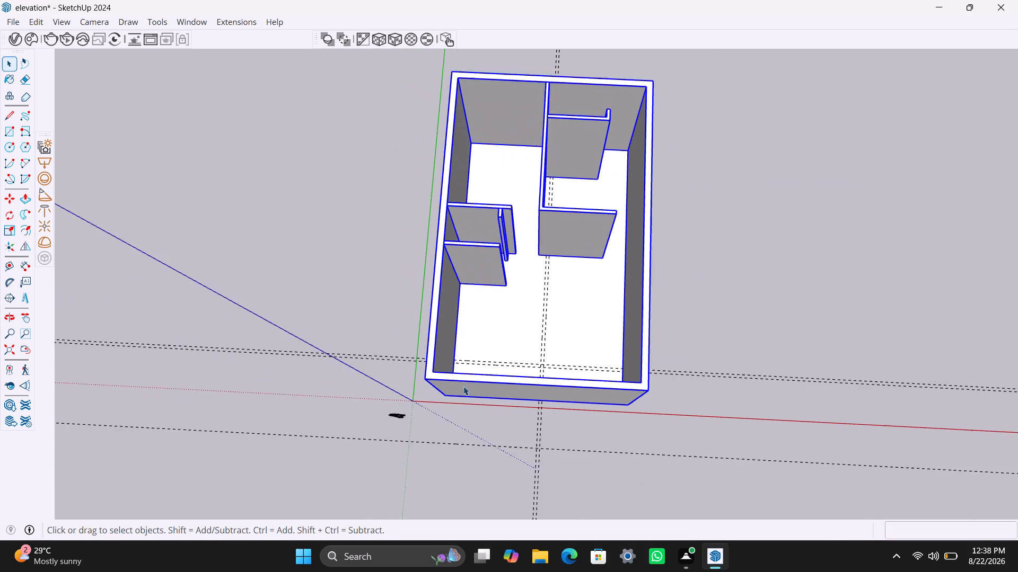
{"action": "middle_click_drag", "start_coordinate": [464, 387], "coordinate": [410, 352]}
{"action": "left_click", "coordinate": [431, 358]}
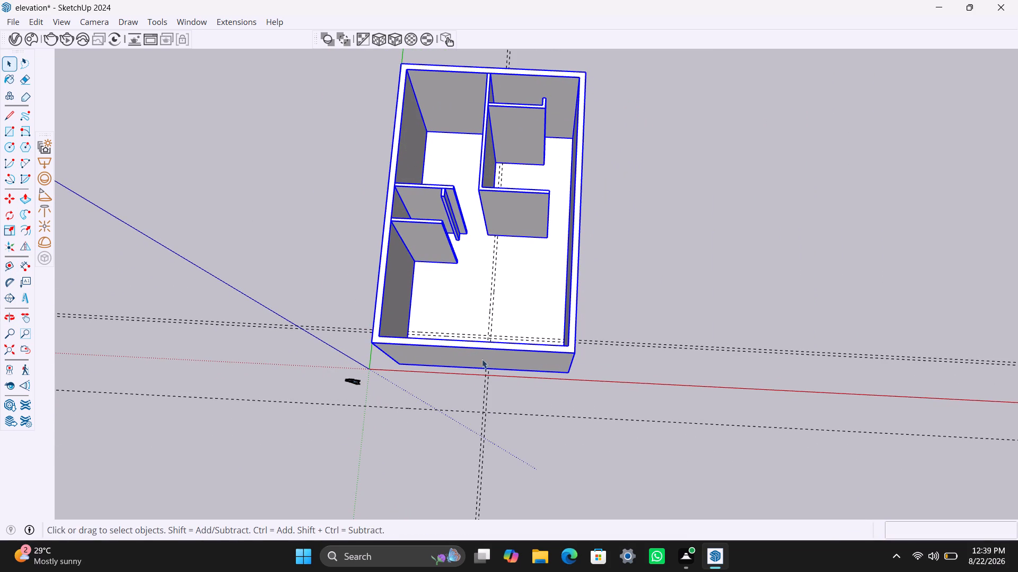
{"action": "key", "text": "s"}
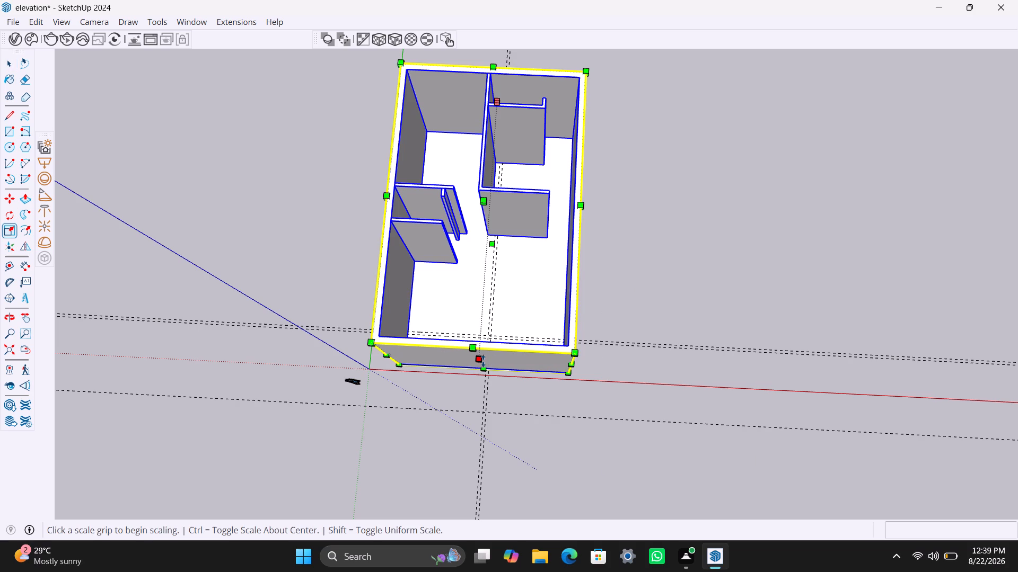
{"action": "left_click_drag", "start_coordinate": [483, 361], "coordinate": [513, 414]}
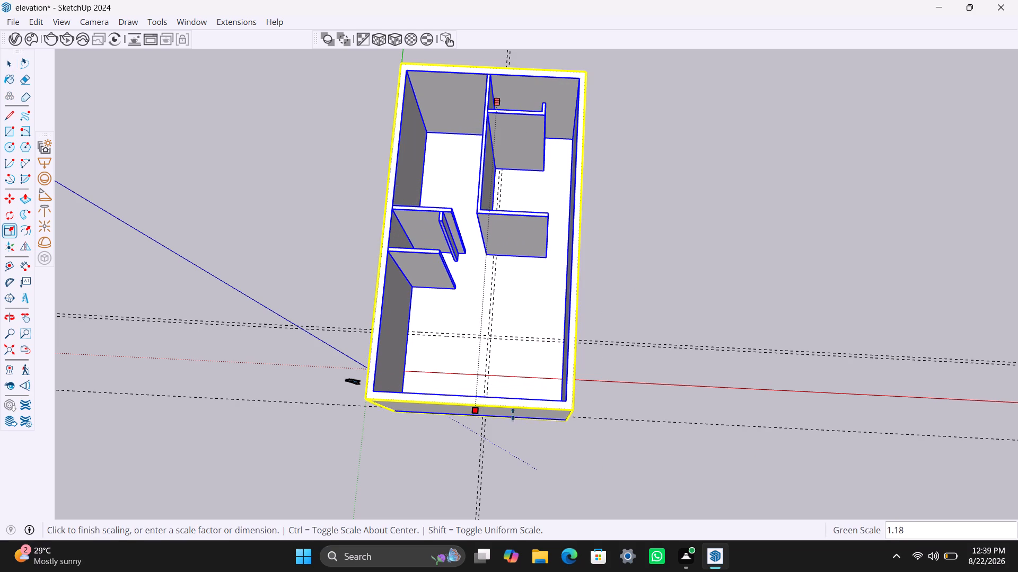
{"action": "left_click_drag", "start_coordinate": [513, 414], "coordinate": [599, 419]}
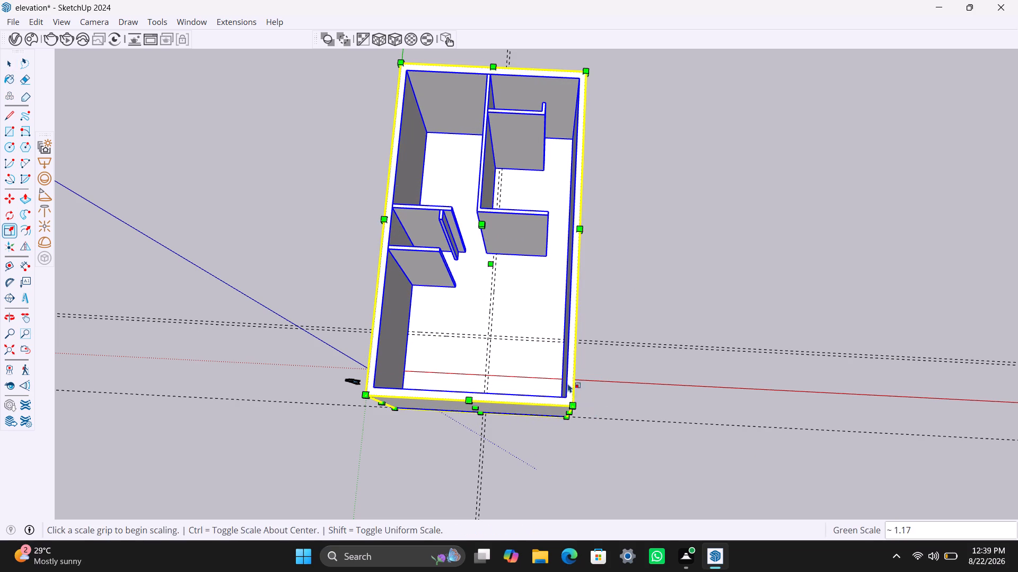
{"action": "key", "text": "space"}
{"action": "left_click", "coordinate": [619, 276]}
Examine the stretched wall group from above and compare its rooms and front wall with the guides.
{"action": "scroll", "coordinate": [514, 293], "scroll_direction": "down", "scroll_amount": 5}
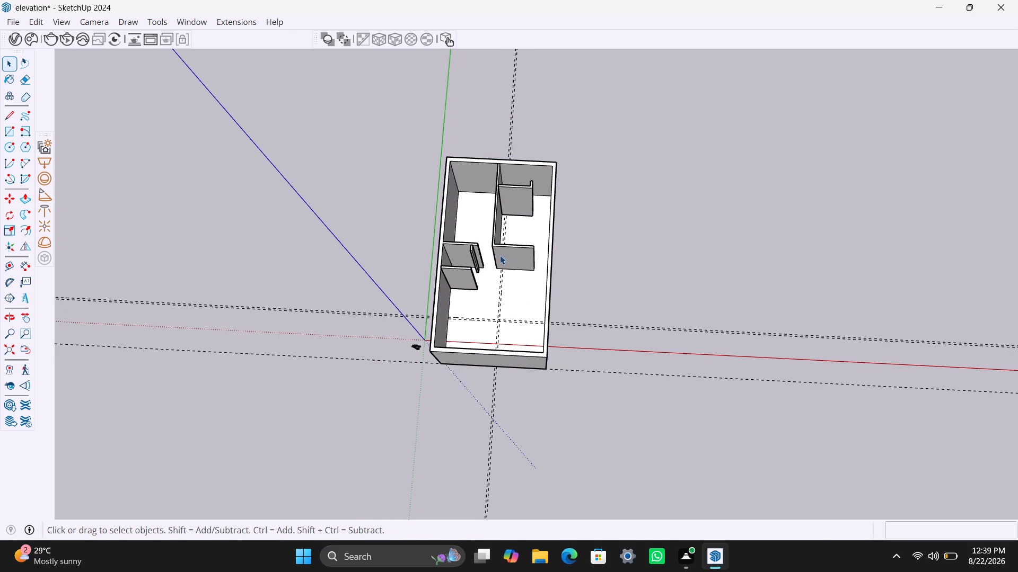
{"action": "scroll", "coordinate": [484, 258], "scroll_direction": "up", "scroll_amount": 1}
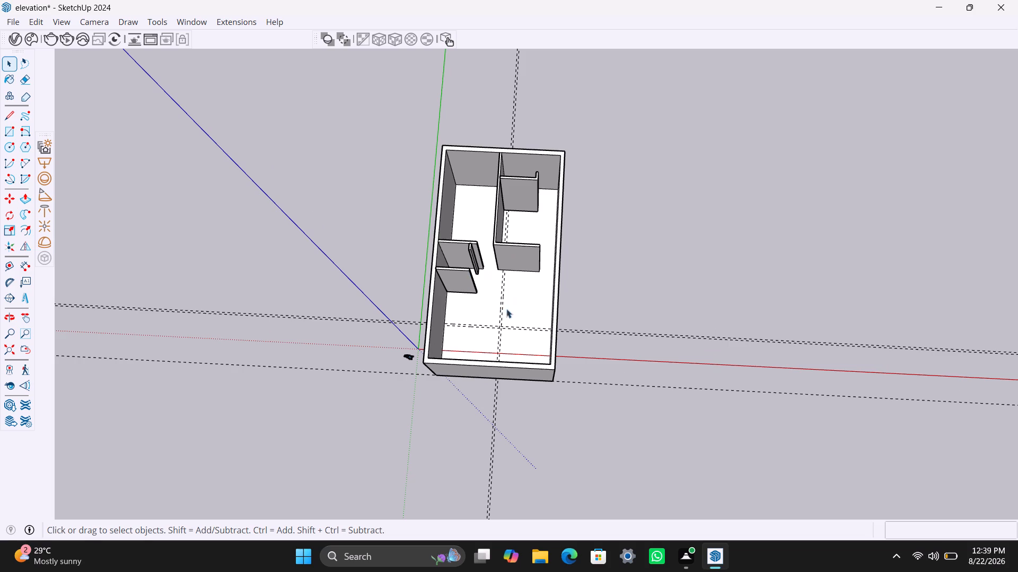
{"action": "scroll", "coordinate": [477, 310], "scroll_direction": "up", "scroll_amount": 2}
{"action": "middle_click_drag", "start_coordinate": [479, 324], "coordinate": [475, 387]}
{"action": "scroll", "coordinate": [463, 207], "scroll_direction": "up", "scroll_amount": 2}
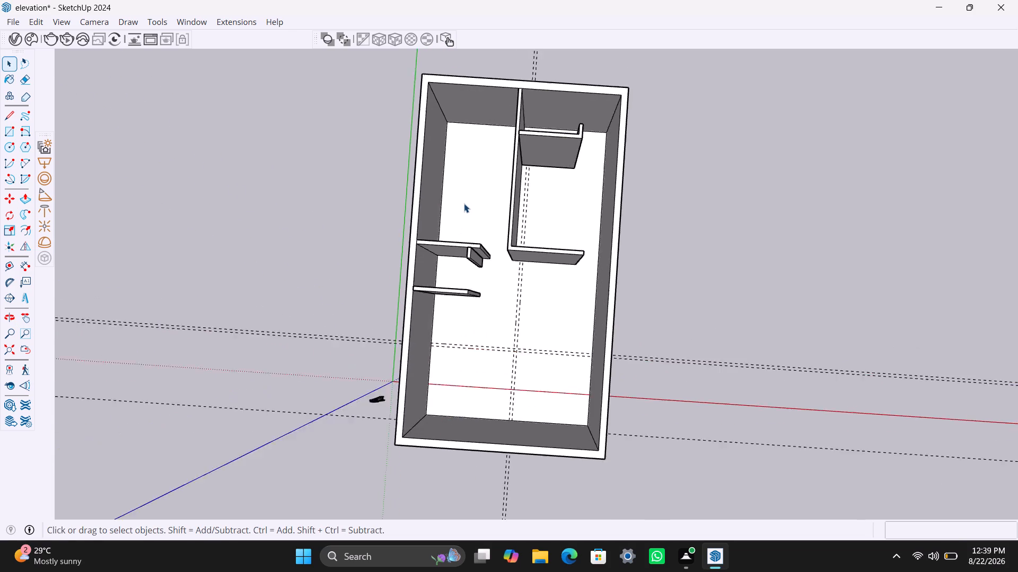
{"action": "scroll", "coordinate": [464, 203], "scroll_direction": "up", "scroll_amount": 1}
{"action": "scroll", "coordinate": [466, 208], "scroll_direction": "down", "scroll_amount": 5}
{"action": "scroll", "coordinate": [540, 322], "scroll_direction": "down", "scroll_amount": 3}
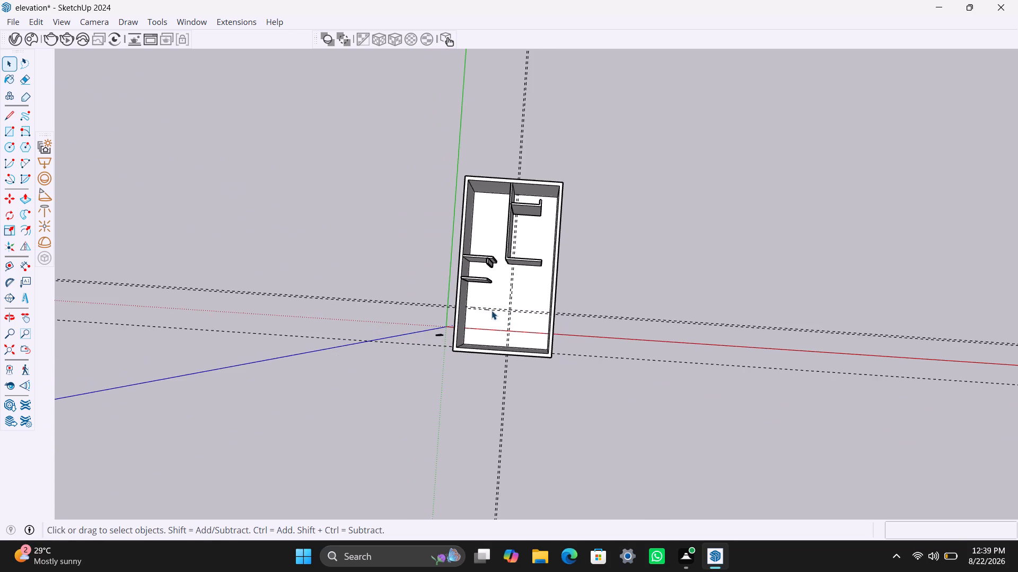
{"action": "middle_click_drag", "start_coordinate": [492, 310], "coordinate": [476, 276]}
{"action": "scroll", "coordinate": [508, 293], "scroll_direction": "up", "scroll_amount": 3}
{"action": "scroll", "coordinate": [490, 332], "scroll_direction": "up", "scroll_amount": 3}
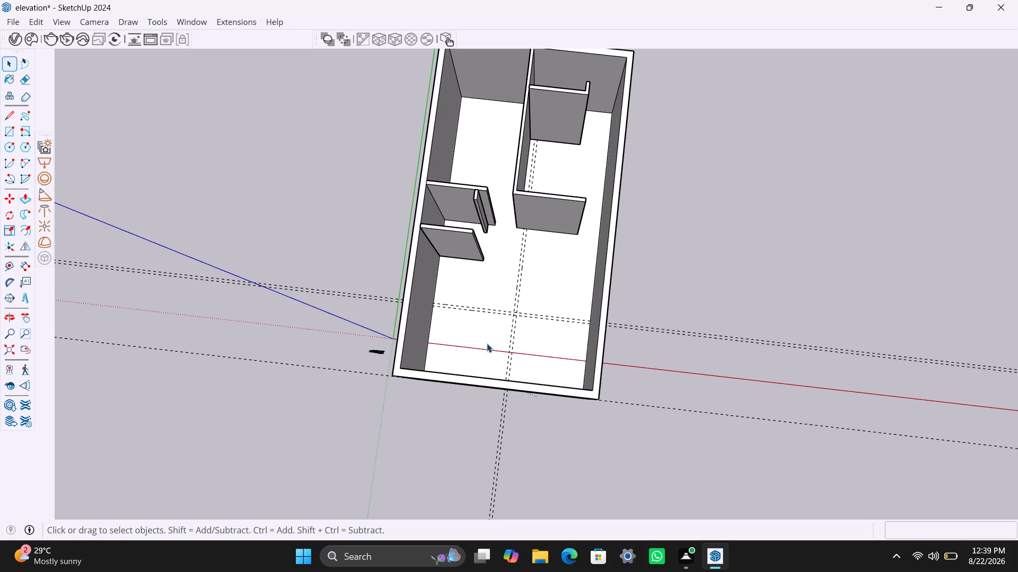
{"action": "scroll", "coordinate": [481, 329], "scroll_direction": "up", "scroll_amount": 3}
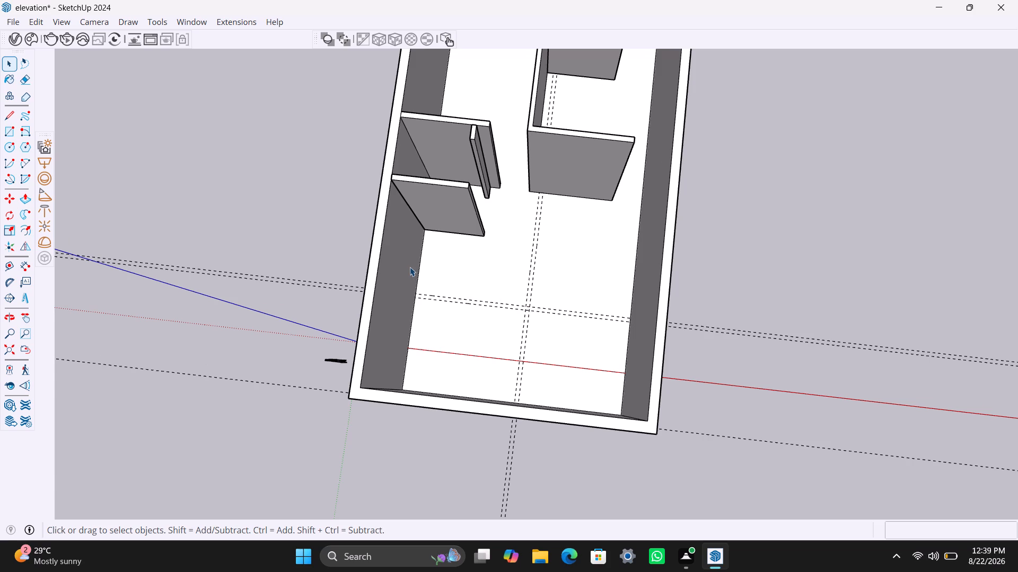
{"action": "scroll", "coordinate": [410, 266], "scroll_direction": "down", "scroll_amount": 7}
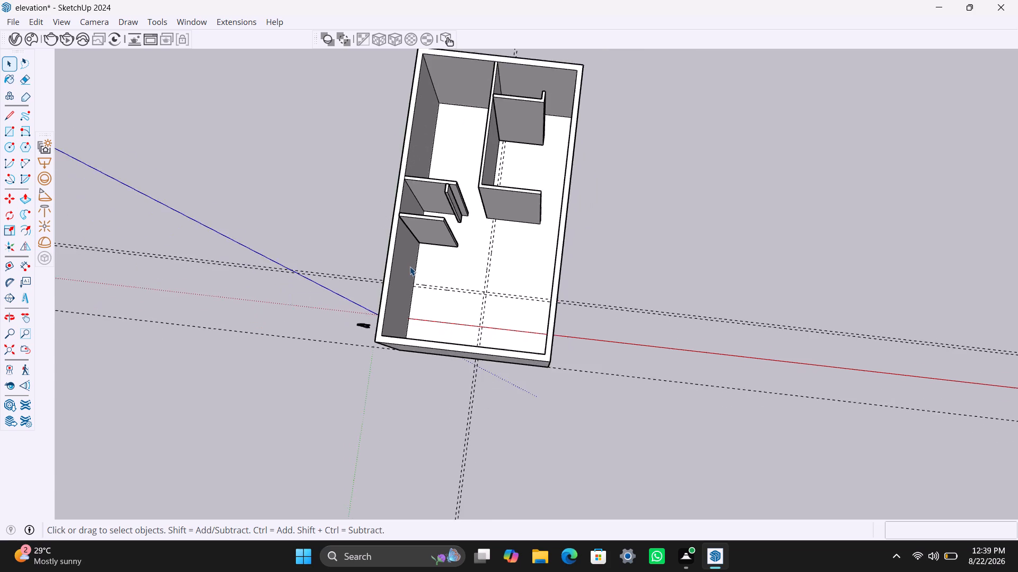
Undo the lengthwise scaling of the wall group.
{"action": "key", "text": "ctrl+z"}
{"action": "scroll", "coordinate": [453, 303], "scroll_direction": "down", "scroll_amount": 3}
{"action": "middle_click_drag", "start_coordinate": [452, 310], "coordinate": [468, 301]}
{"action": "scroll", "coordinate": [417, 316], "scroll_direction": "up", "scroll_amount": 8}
Undo the guide work step by step until all crosswise and lengthwise guides are removed from the model.
{"action": "left_click", "coordinate": [423, 303]}
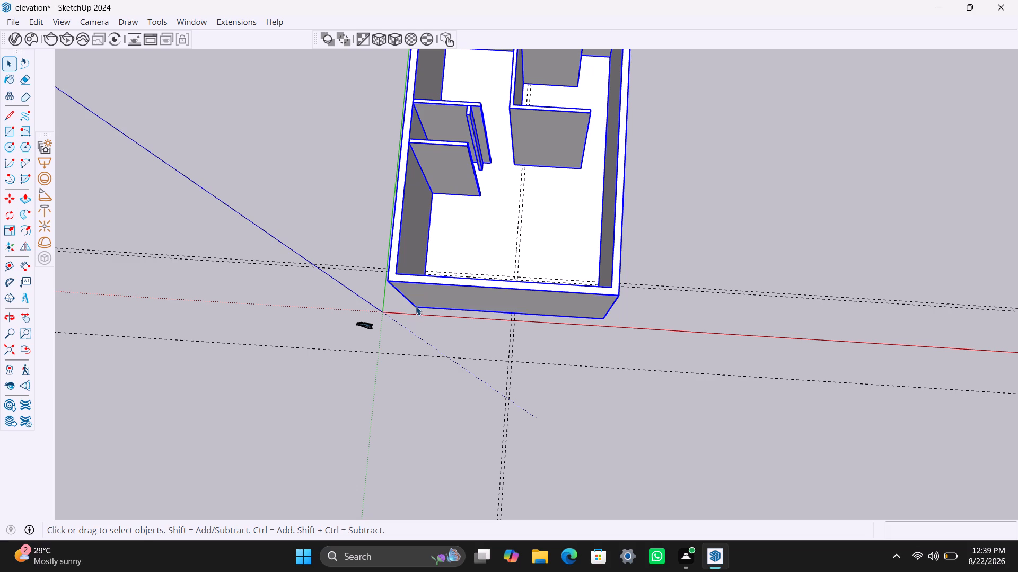
{"action": "scroll", "coordinate": [416, 306], "scroll_direction": "up", "scroll_amount": 1}
{"action": "scroll", "coordinate": [416, 306], "scroll_direction": "down", "scroll_amount": 4}
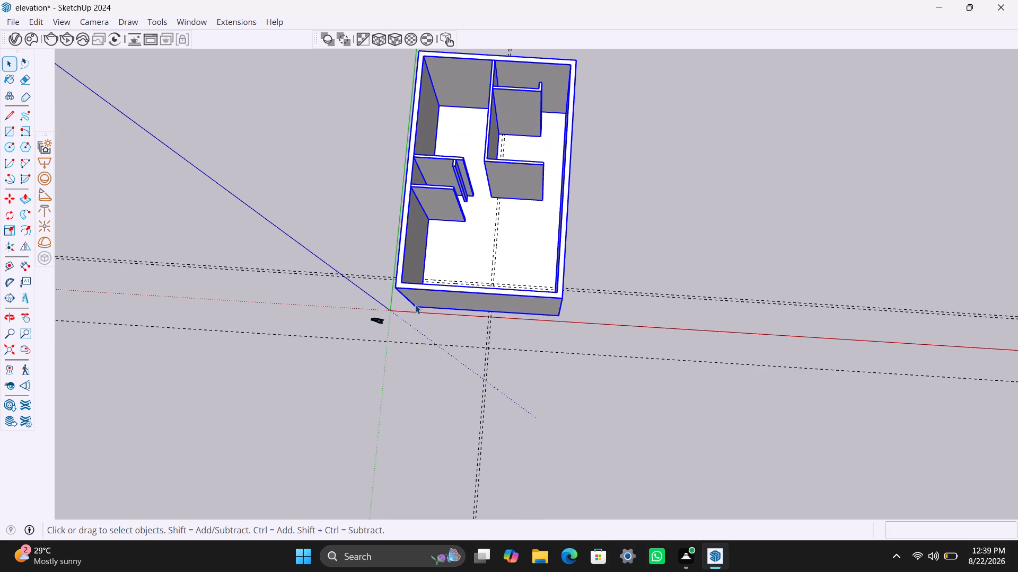
{"action": "scroll", "coordinate": [415, 305], "scroll_direction": "down", "scroll_amount": 3}
{"action": "middle_click_drag", "start_coordinate": [415, 305], "coordinate": [415, 318]}
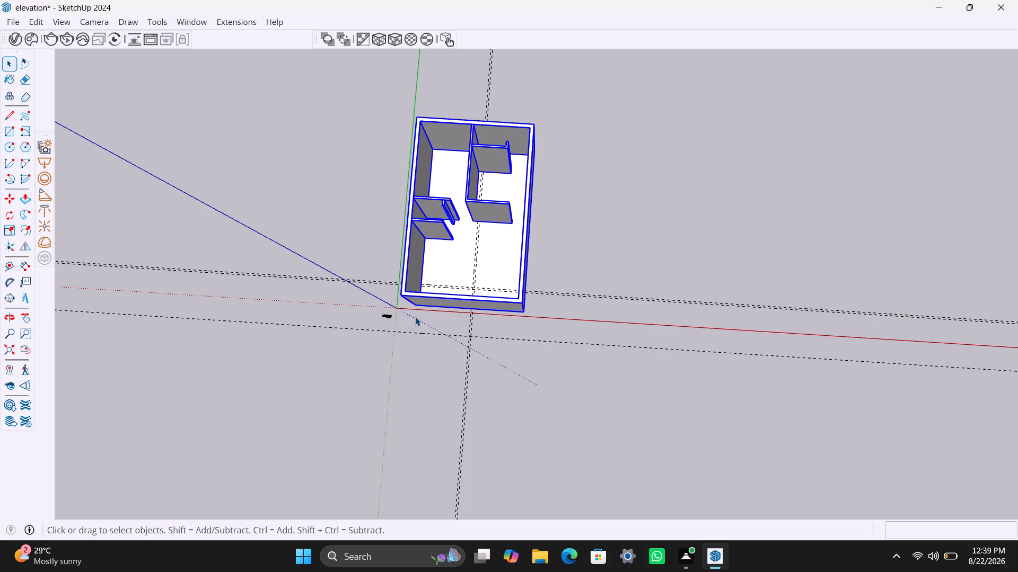
{"action": "key", "text": "ctrl+z"}
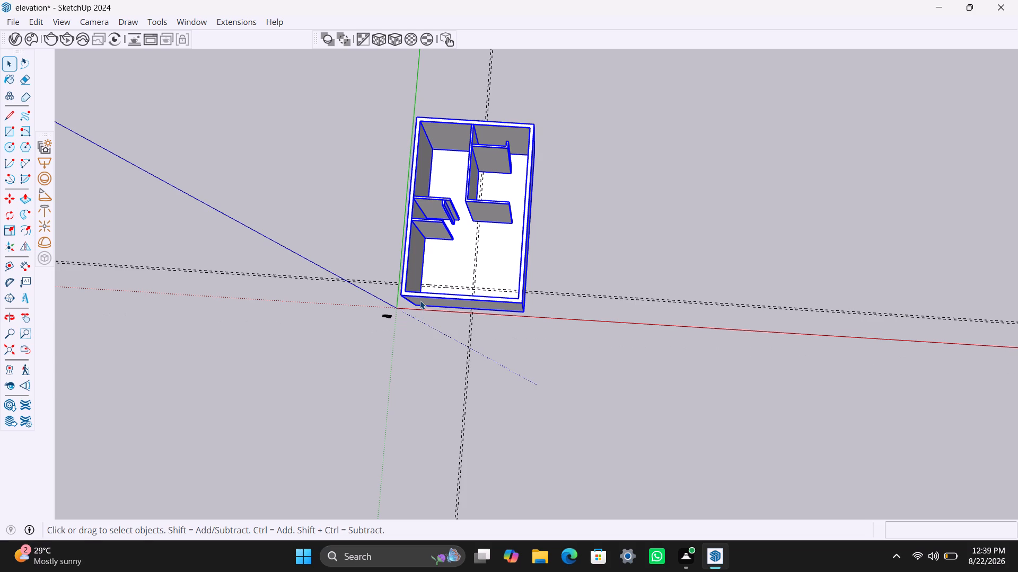
{"action": "key", "text": "ctrl+z"}
{"action": "key", "text": "ctrl+z"}
{"action": "key", "text": "ctrl+z"}
{"action": "key", "text": "ctrl+z"}
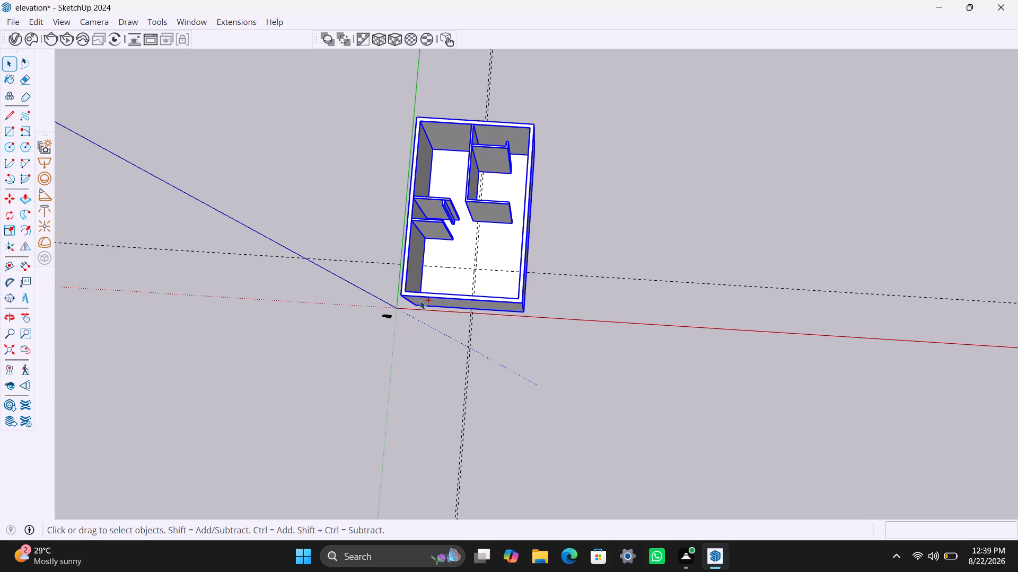
{"action": "key", "text": "ctrl+z"}
{"action": "scroll", "coordinate": [443, 290], "scroll_direction": "up", "scroll_amount": 2}
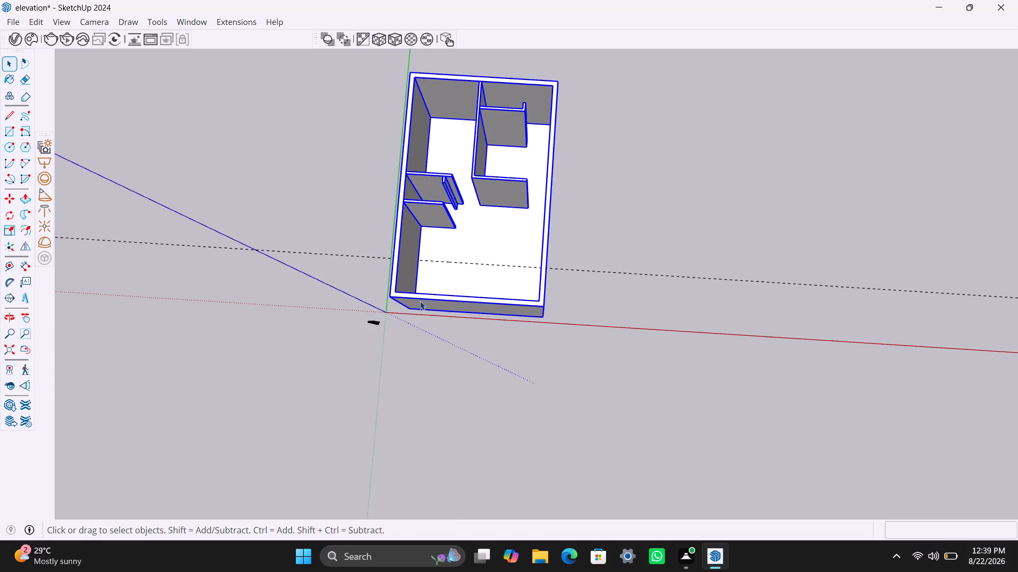
{"action": "scroll", "coordinate": [420, 301], "scroll_direction": "up", "scroll_amount": 3}
{"action": "key", "text": "m"}
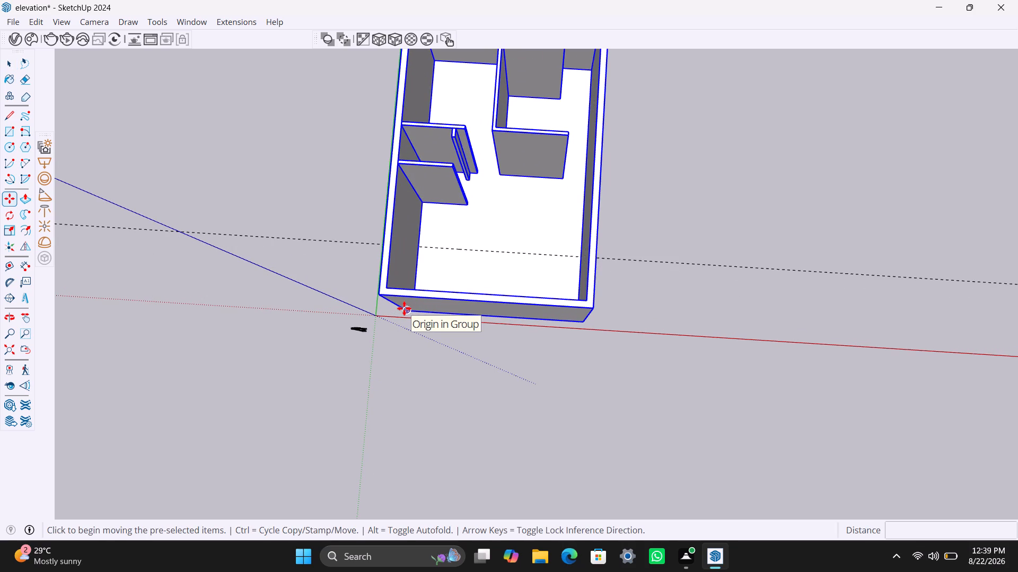
{"action": "left_click", "coordinate": [404, 308]}
{"action": "key", "text": "Escape"}
{"action": "key", "text": "ctrl+z"}
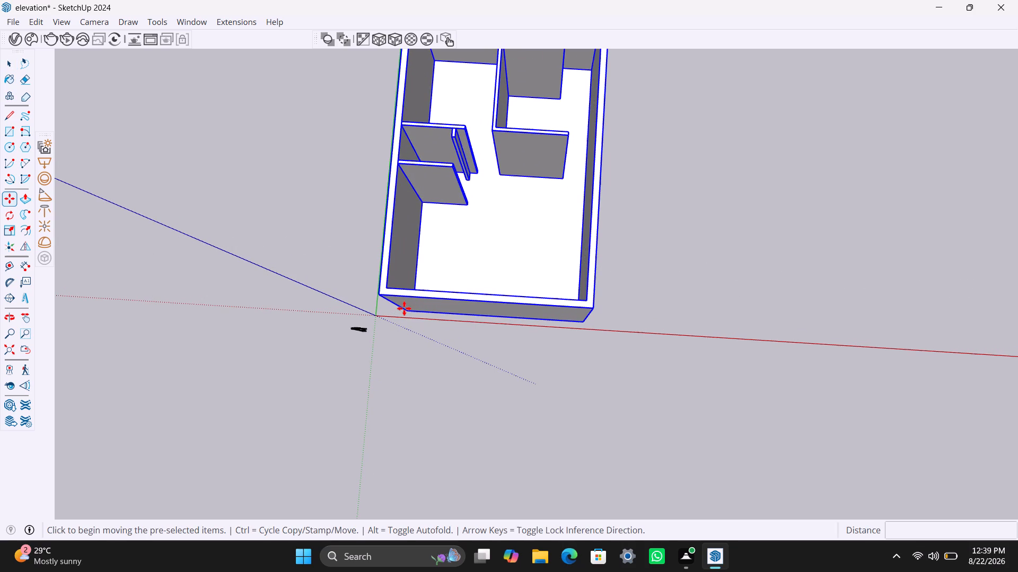
Move the wall group from its front corner back along the green axis, away from the origin.
{"action": "left_click", "coordinate": [404, 308]}
{"action": "left_click", "coordinate": [417, 206]}
{"action": "key", "text": "space"}
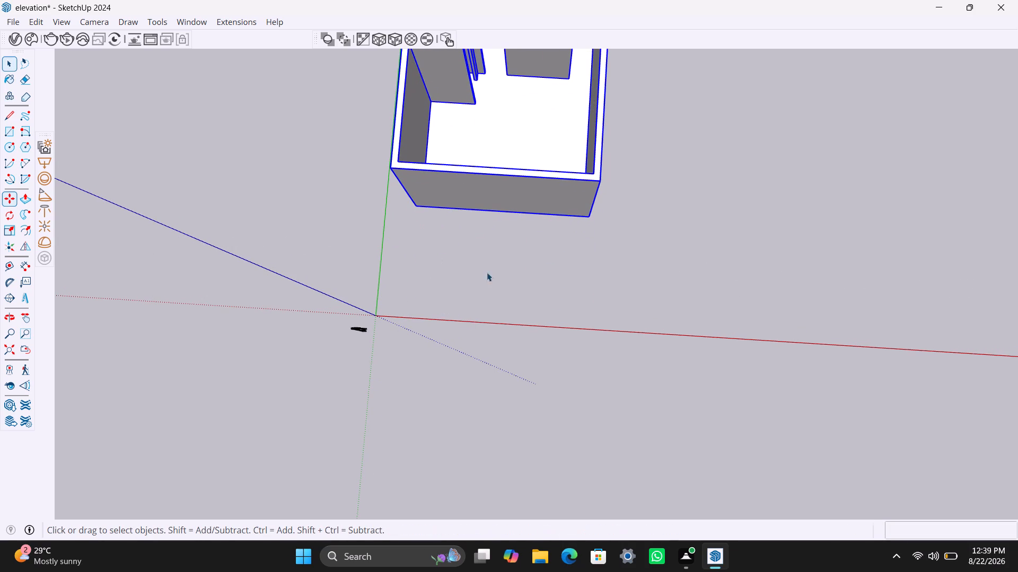
Place a guide line parallel to the red axis, offset 10' from it toward the wall group.
{"action": "left_click", "coordinate": [603, 284]}
{"action": "key", "text": "t"}
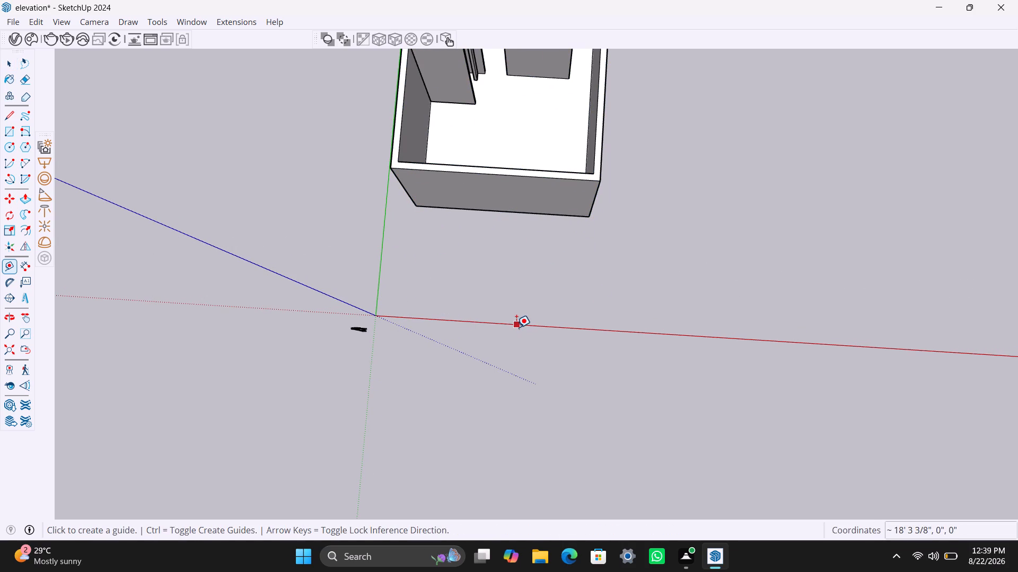
{"action": "left_click", "coordinate": [516, 327]}
{"action": "type", "text": "10'"}
{"action": "key", "text": "Return"}
{"action": "key", "text": "space"}
Move the wall group by its front bottom corner onto the point where the 10' guide crosses the green axis.
{"action": "scroll", "coordinate": [430, 214], "scroll_direction": "up", "scroll_amount": 3}
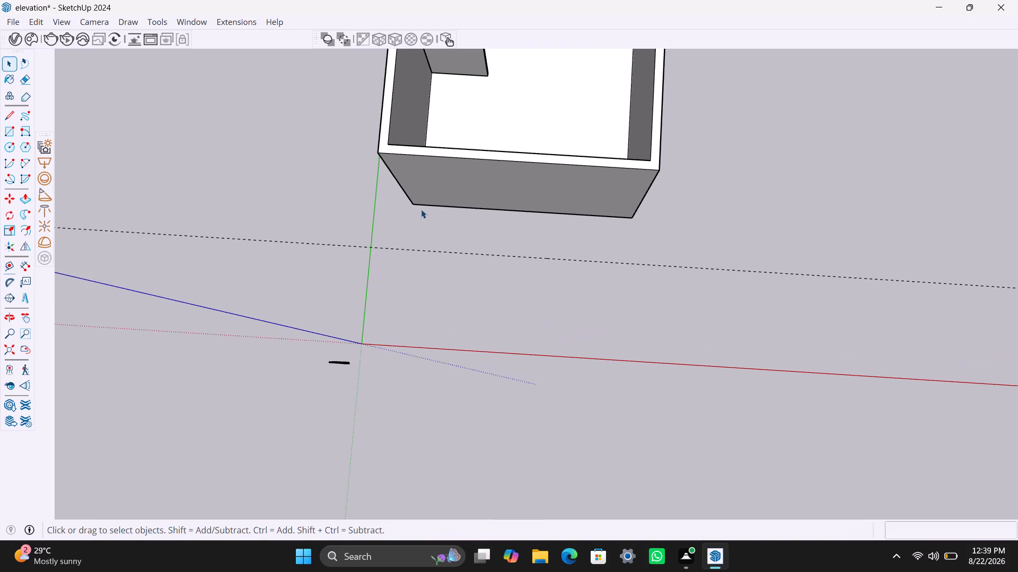
{"action": "key", "text": "m"}
{"action": "left_click", "coordinate": [415, 207]}
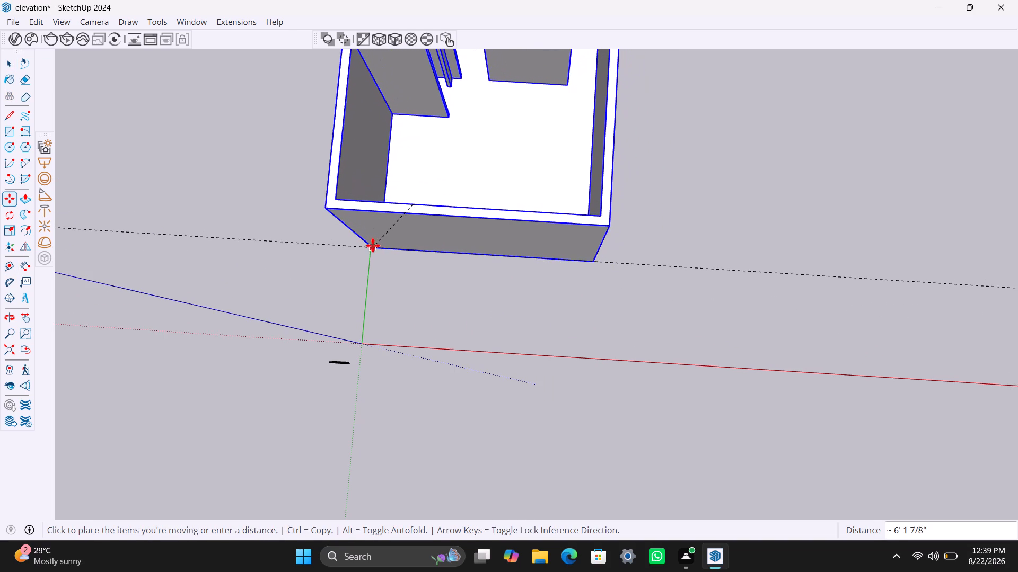
{"action": "scroll", "coordinate": [375, 245], "scroll_direction": "up", "scroll_amount": 14}
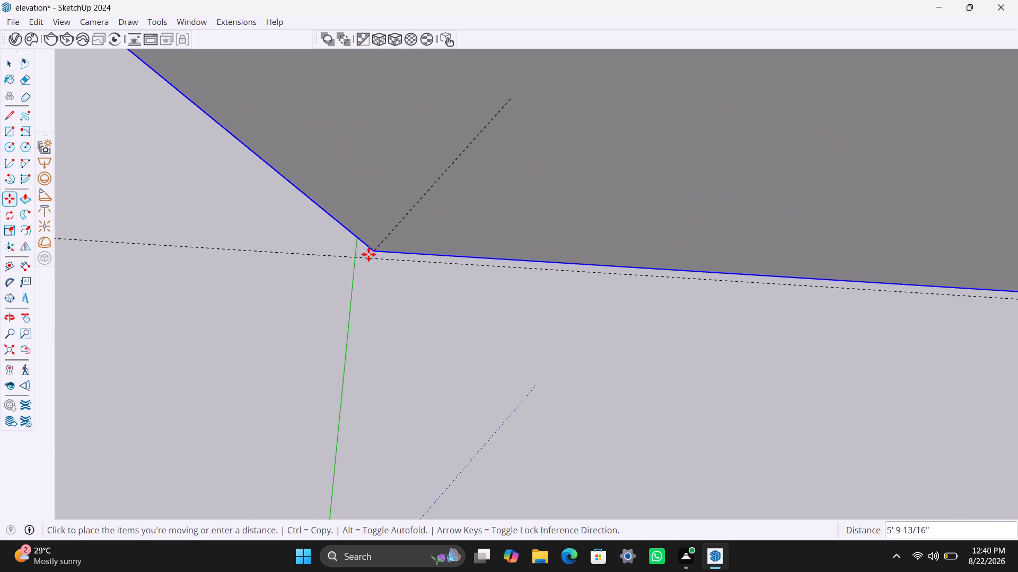
{"action": "left_click", "coordinate": [356, 260]}
{"action": "scroll", "coordinate": [389, 320], "scroll_direction": "down", "scroll_amount": 5}
{"action": "middle_click_drag", "start_coordinate": [389, 320], "coordinate": [483, 150]}
{"action": "scroll", "coordinate": [334, 387], "scroll_direction": "up", "scroll_amount": 7}
{"action": "scroll", "coordinate": [373, 301], "scroll_direction": "down", "scroll_amount": 1}
{"action": "scroll", "coordinate": [373, 301], "scroll_direction": "up", "scroll_amount": 9}
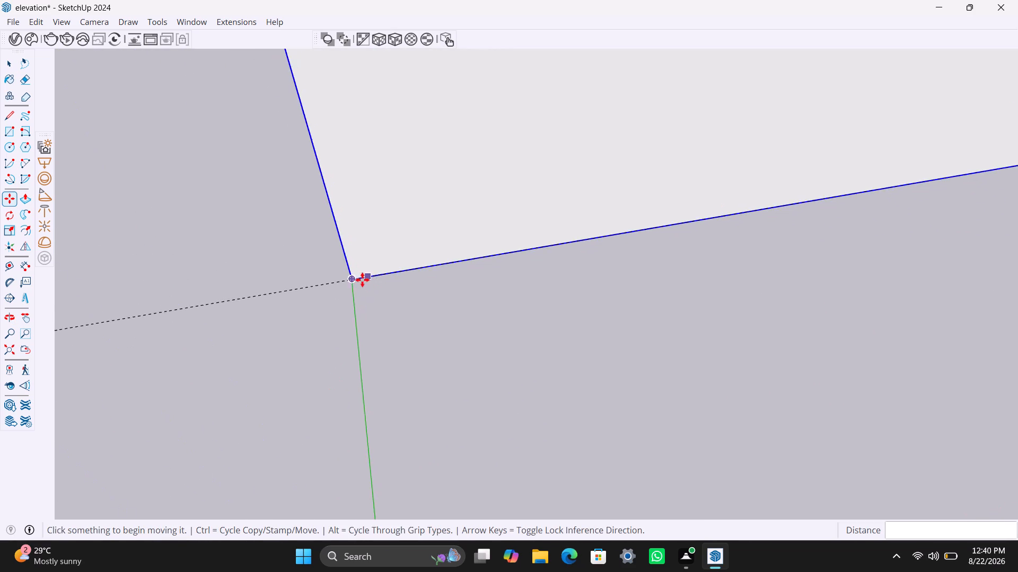
{"action": "scroll", "coordinate": [362, 280], "scroll_direction": "up", "scroll_amount": 12}
{"action": "scroll", "coordinate": [356, 276], "scroll_direction": "down", "scroll_amount": 18}
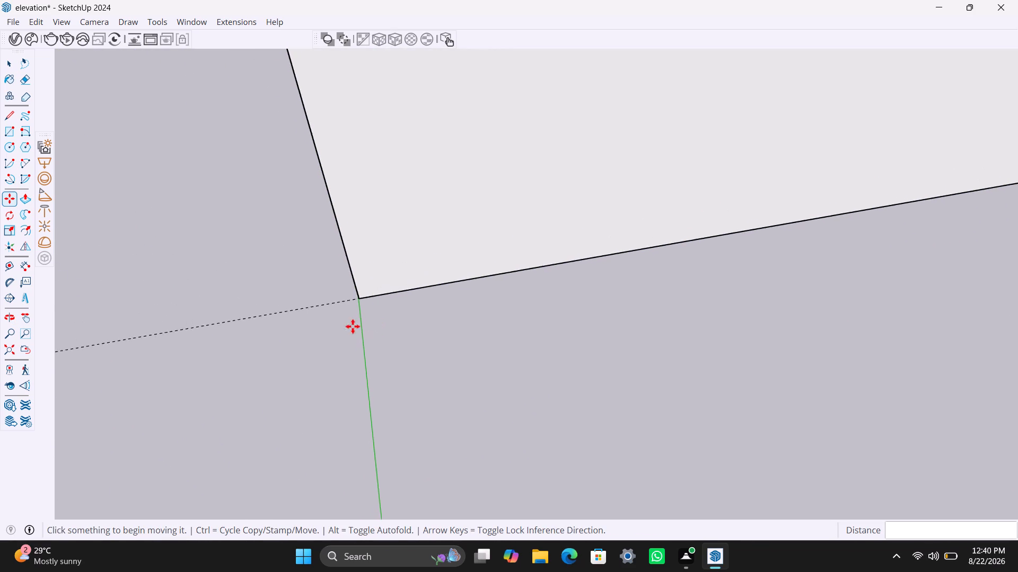
{"action": "scroll", "coordinate": [353, 326], "scroll_direction": "down", "scroll_amount": 20}
{"action": "scroll", "coordinate": [353, 326], "scroll_direction": "down", "scroll_amount": 20}
{"action": "scroll", "coordinate": [353, 326], "scroll_direction": "down", "scroll_amount": 1}
{"action": "middle_click_drag", "start_coordinate": [538, 290], "coordinate": [462, 352]}
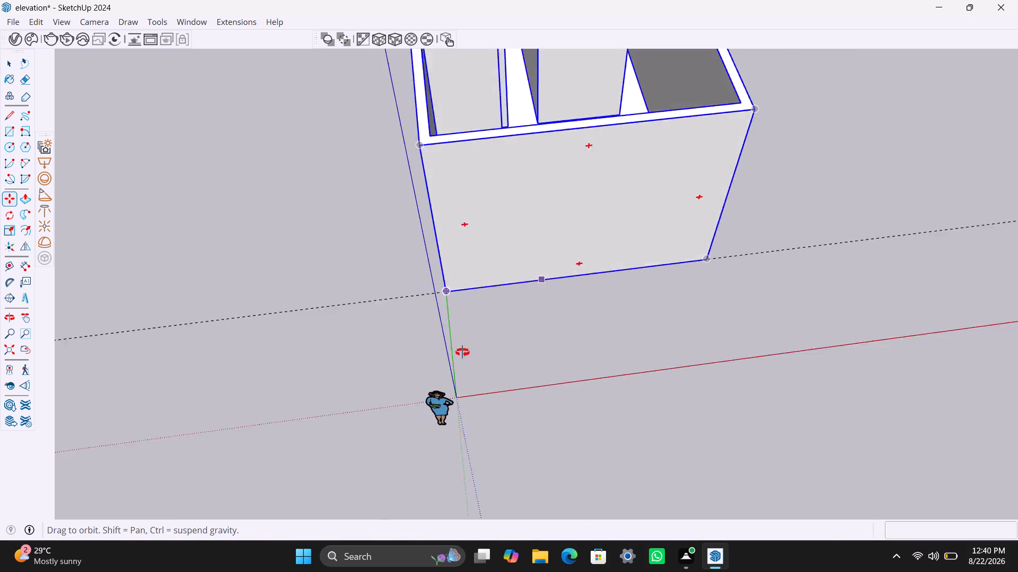
{"action": "middle_click_drag", "start_coordinate": [462, 352], "coordinate": [433, 372]}
{"action": "scroll", "coordinate": [548, 285], "scroll_direction": "down", "scroll_amount": 6}
{"action": "middle_click_drag", "start_coordinate": [506, 266], "coordinate": [399, 398]}
{"action": "left_click", "coordinate": [824, 249]}
{"action": "key", "text": "space"}
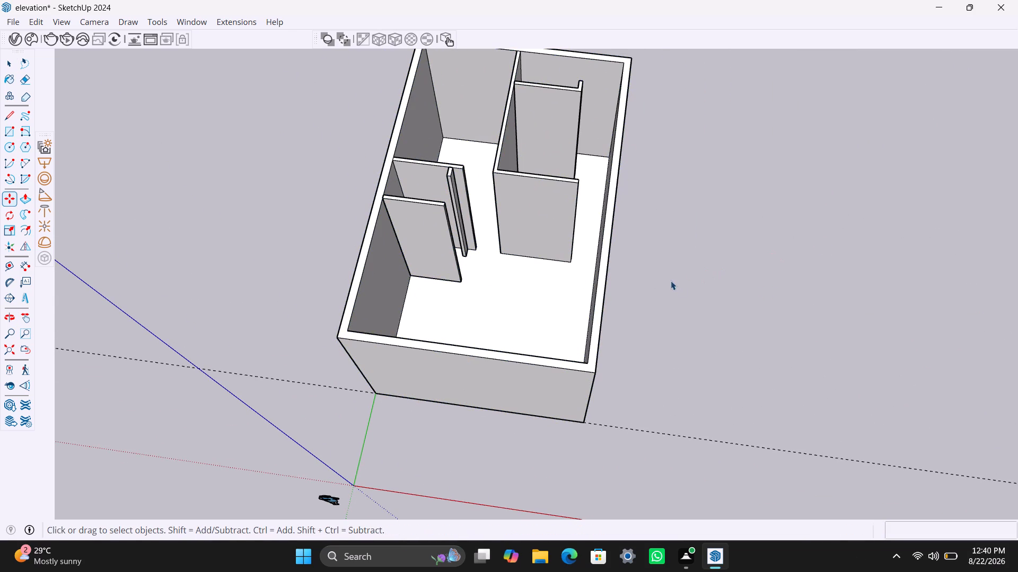
Save the model with the repositioned wall group.
{"action": "left_click", "coordinate": [670, 281]}
{"action": "scroll", "coordinate": [517, 316], "scroll_direction": "down", "scroll_amount": 4}
{"action": "middle_click_drag", "start_coordinate": [515, 331], "coordinate": [551, 339]}
{"action": "scroll", "coordinate": [505, 309], "scroll_direction": "up", "scroll_amount": 6}
{"action": "middle_click_drag", "start_coordinate": [507, 311], "coordinate": [501, 337]}
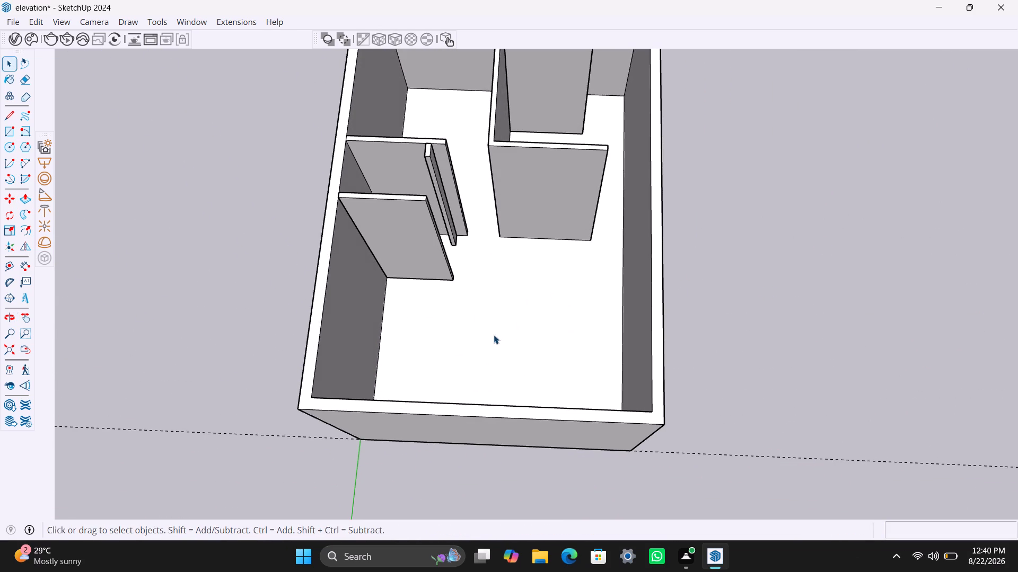
{"action": "key", "text": "ctrl+s"}
Examine the repositioned wall group from above and at an angle, checking the partitions, rooms and front wall.
{"action": "scroll", "coordinate": [475, 288], "scroll_direction": "up", "scroll_amount": 3}
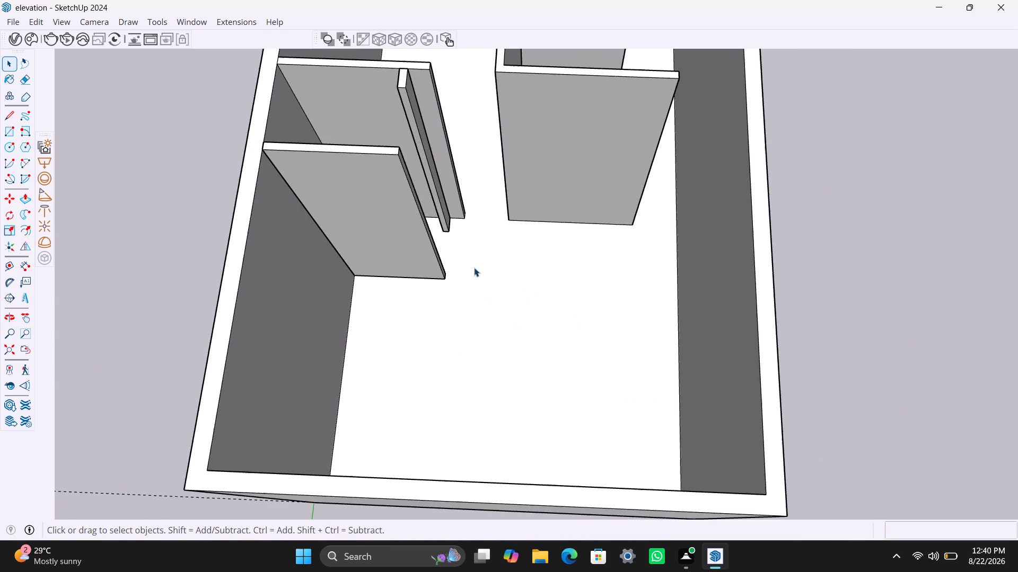
{"action": "middle_click_drag", "start_coordinate": [479, 279], "coordinate": [474, 325]}
{"action": "scroll", "coordinate": [443, 325], "scroll_direction": "up", "scroll_amount": 4}
{"action": "scroll", "coordinate": [443, 371], "scroll_direction": "down", "scroll_amount": 15}
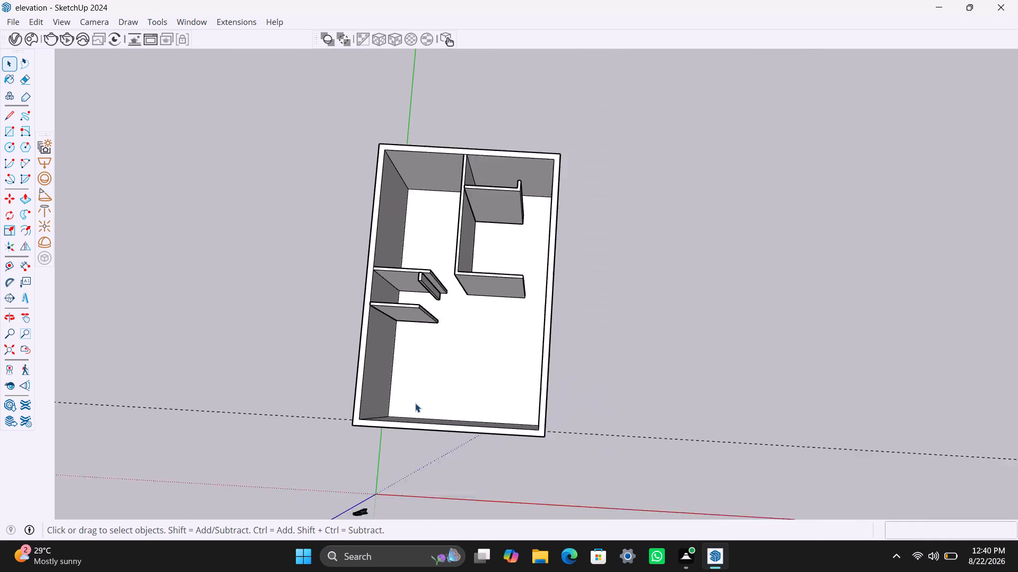
{"action": "middle_click_drag", "start_coordinate": [411, 413], "coordinate": [421, 383]}
{"action": "scroll", "coordinate": [424, 377], "scroll_direction": "up", "scroll_amount": 1}
{"action": "middle_click_drag", "start_coordinate": [424, 377], "coordinate": [438, 377]}
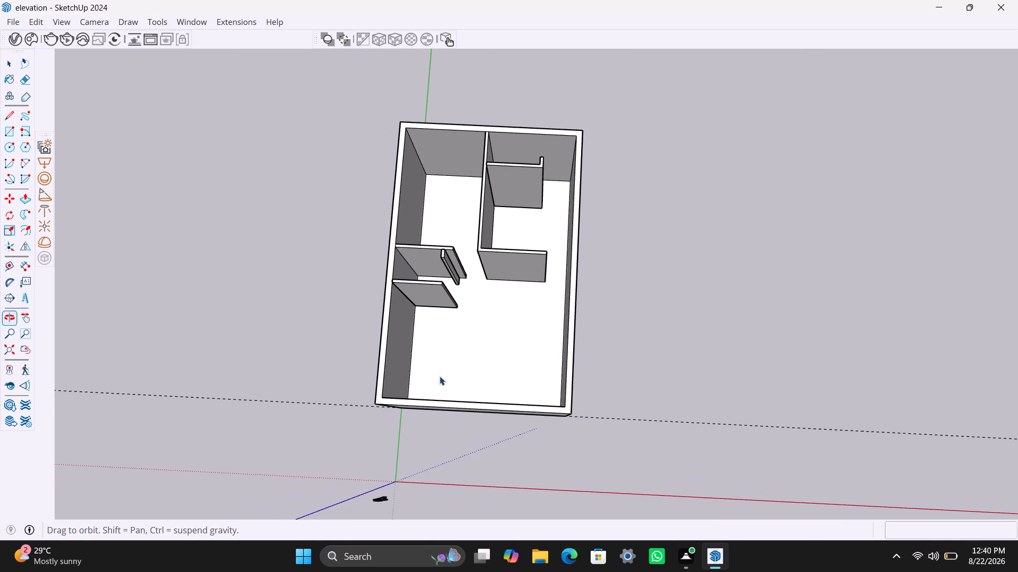
{"action": "scroll", "coordinate": [454, 333], "scroll_direction": "down", "scroll_amount": 4}
{"action": "middle_click_drag", "start_coordinate": [442, 359], "coordinate": [459, 381]}
{"action": "scroll", "coordinate": [449, 327], "scroll_direction": "up", "scroll_amount": 5}
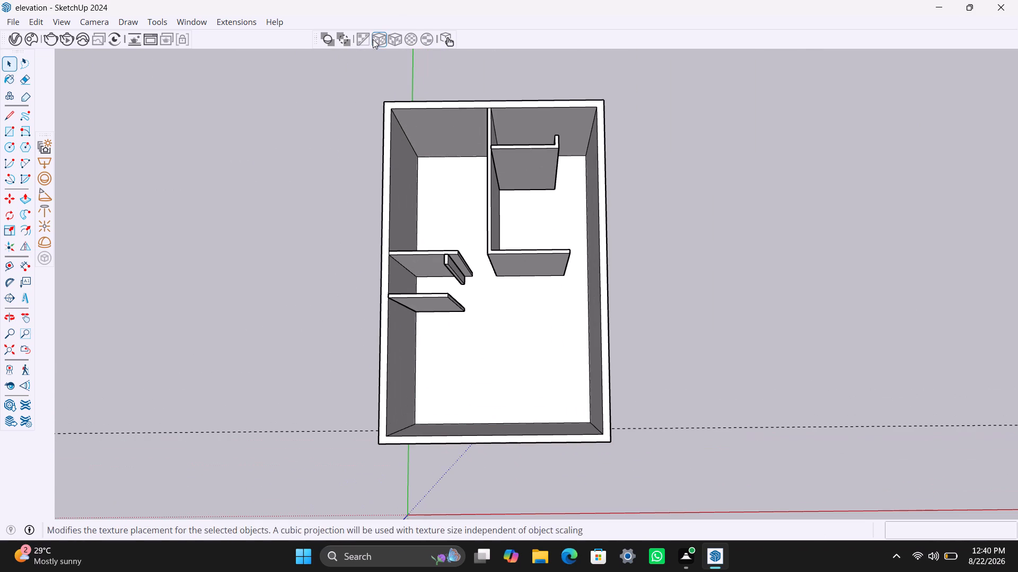
{"action": "scroll", "coordinate": [484, 338], "scroll_direction": "up", "scroll_amount": 4}
{"action": "middle_click_drag", "start_coordinate": [463, 353], "coordinate": [457, 370]}
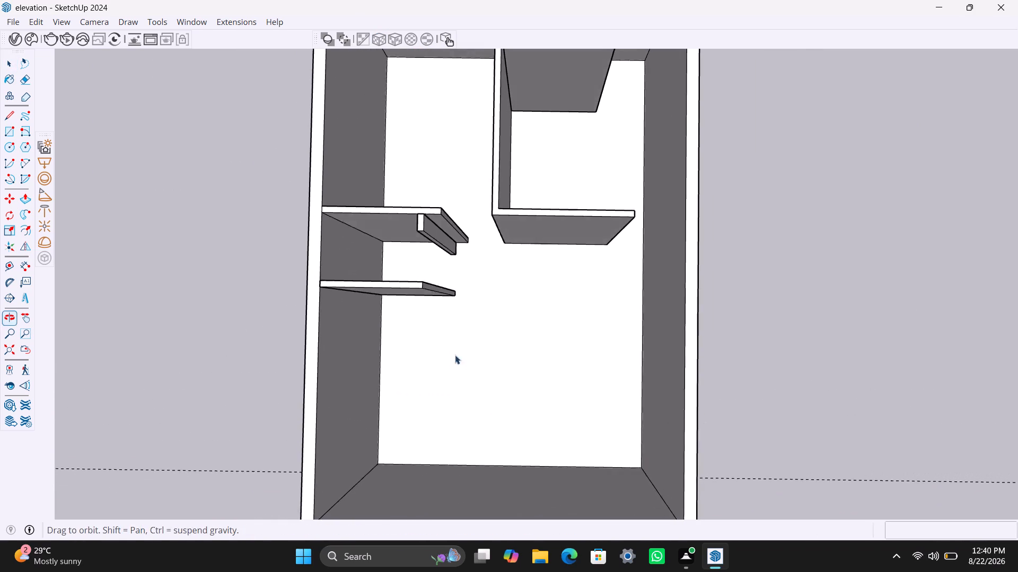
{"action": "scroll", "coordinate": [453, 327], "scroll_direction": "down", "scroll_amount": 5}
{"action": "middle_click_drag", "start_coordinate": [485, 350], "coordinate": [339, 201]}
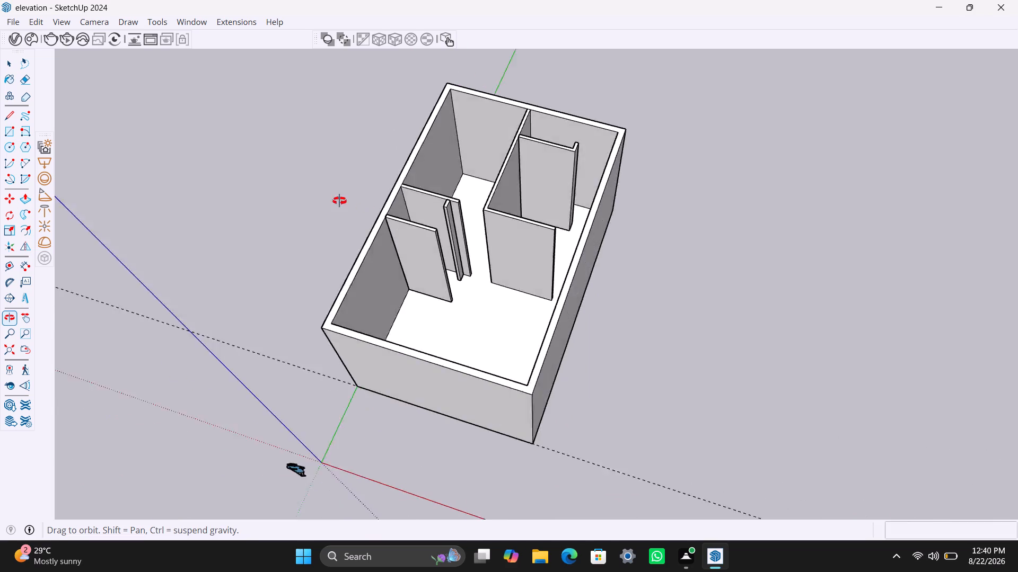
{"action": "middle_click_drag", "start_coordinate": [339, 201], "coordinate": [328, 197]}
{"action": "scroll", "coordinate": [454, 215], "scroll_direction": "up", "scroll_amount": 10}
{"action": "middle_click_drag", "start_coordinate": [466, 201], "coordinate": [361, 218]}
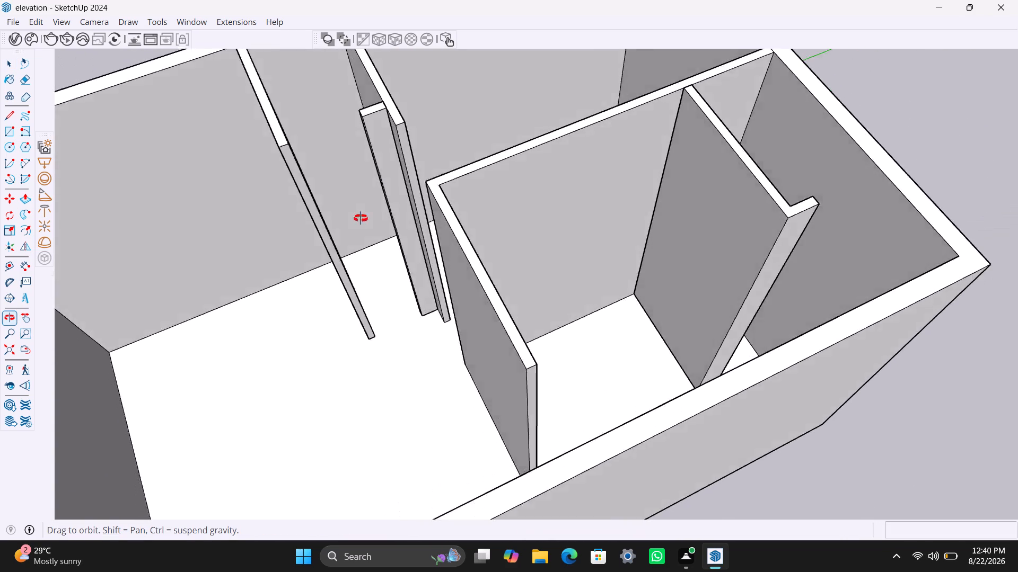
{"action": "middle_click_drag", "start_coordinate": [361, 218], "coordinate": [575, 294]}
{"action": "scroll", "coordinate": [552, 276], "scroll_direction": "down", "scroll_amount": 13}
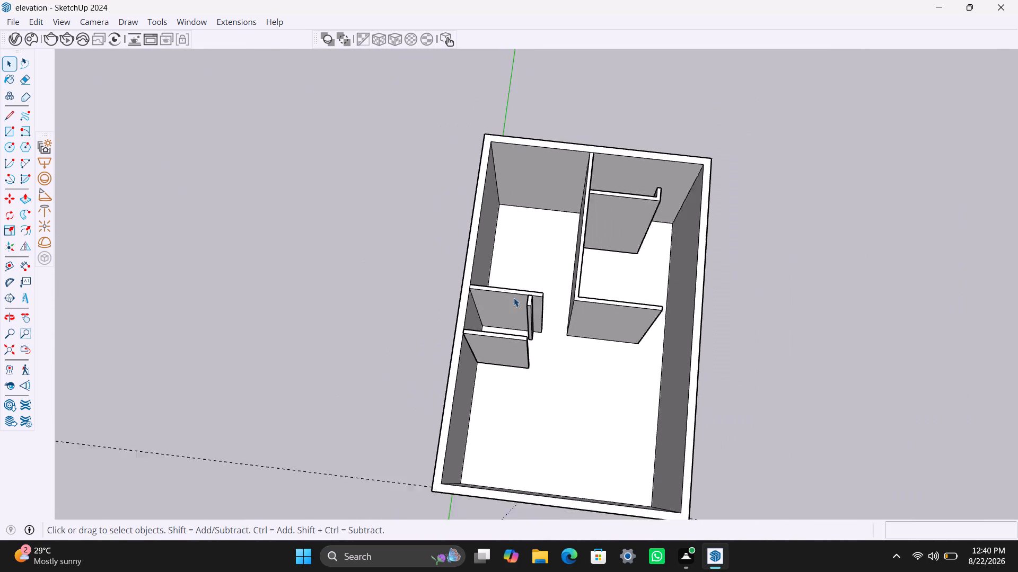
{"action": "middle_click_drag", "start_coordinate": [524, 307], "coordinate": [490, 219]}
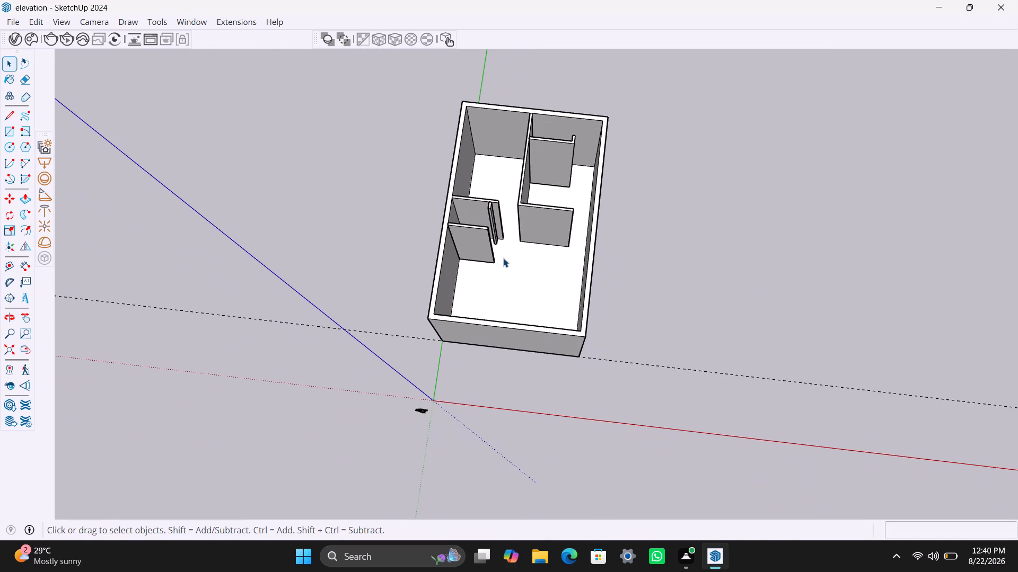
{"action": "scroll", "coordinate": [492, 260], "scroll_direction": "down", "scroll_amount": 4}
{"action": "middle_click_drag", "start_coordinate": [476, 264], "coordinate": [484, 268]}
{"action": "scroll", "coordinate": [496, 275], "scroll_direction": "up", "scroll_amount": 4}
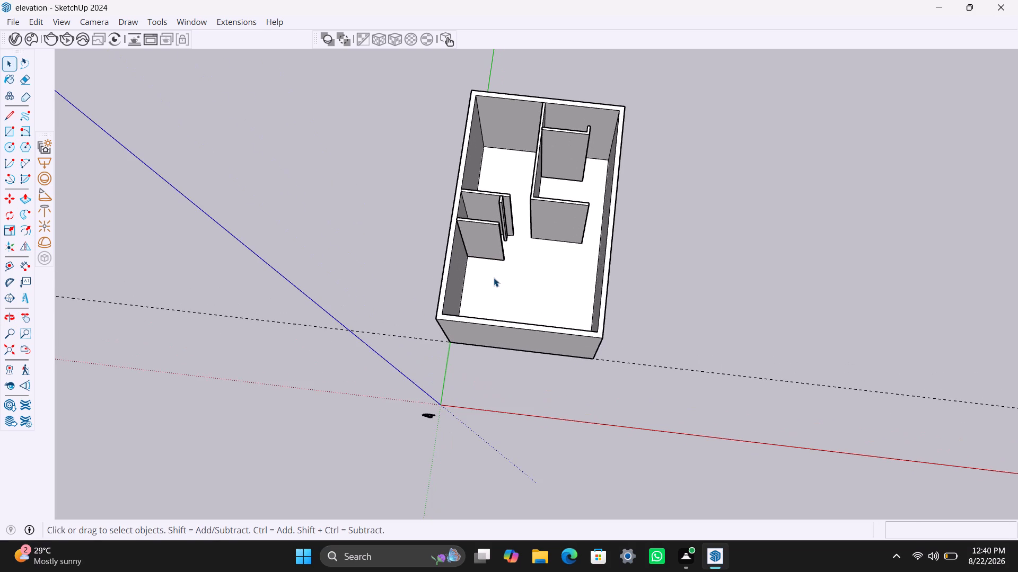
{"action": "middle_click_drag", "start_coordinate": [493, 278], "coordinate": [486, 297]}
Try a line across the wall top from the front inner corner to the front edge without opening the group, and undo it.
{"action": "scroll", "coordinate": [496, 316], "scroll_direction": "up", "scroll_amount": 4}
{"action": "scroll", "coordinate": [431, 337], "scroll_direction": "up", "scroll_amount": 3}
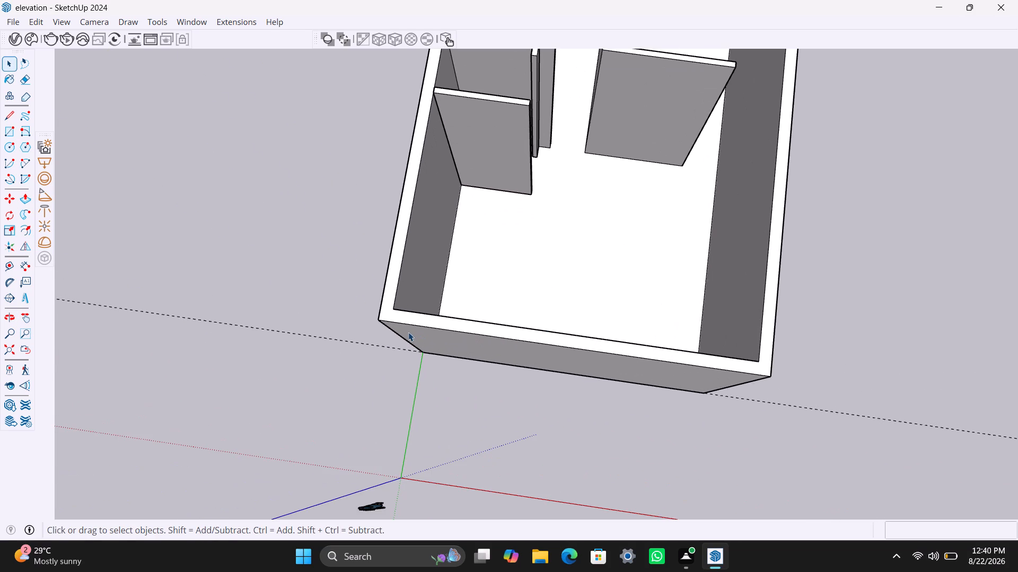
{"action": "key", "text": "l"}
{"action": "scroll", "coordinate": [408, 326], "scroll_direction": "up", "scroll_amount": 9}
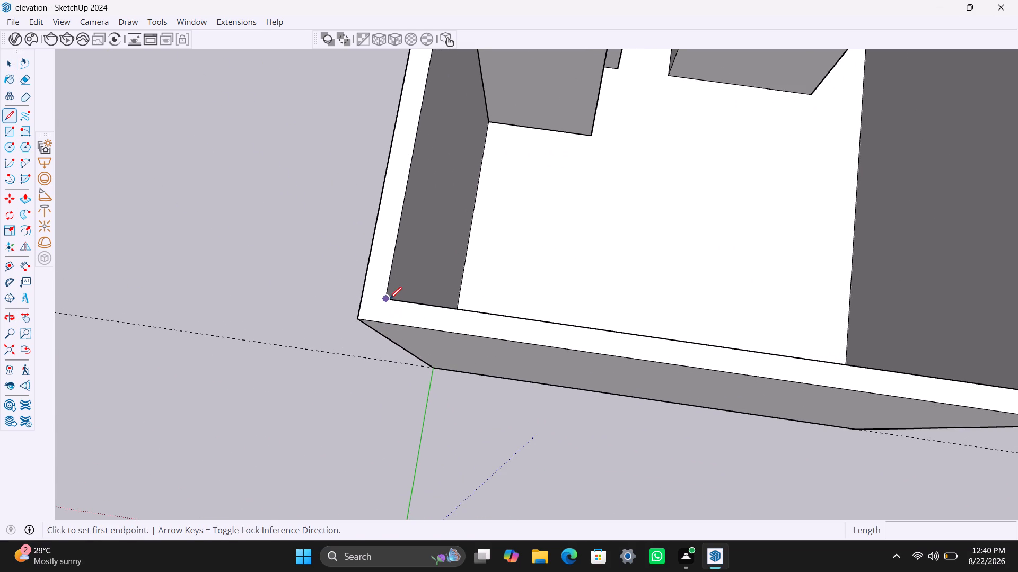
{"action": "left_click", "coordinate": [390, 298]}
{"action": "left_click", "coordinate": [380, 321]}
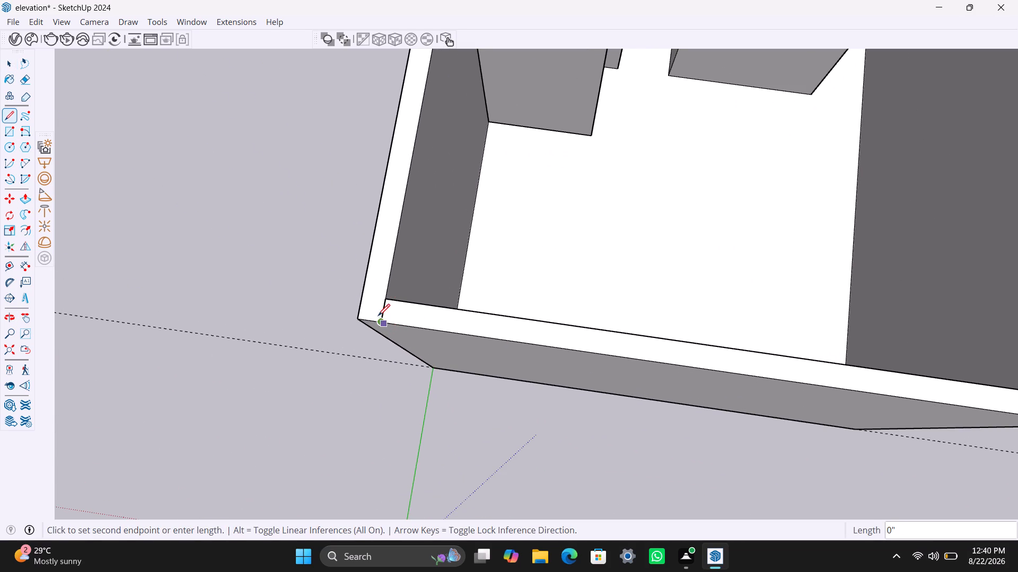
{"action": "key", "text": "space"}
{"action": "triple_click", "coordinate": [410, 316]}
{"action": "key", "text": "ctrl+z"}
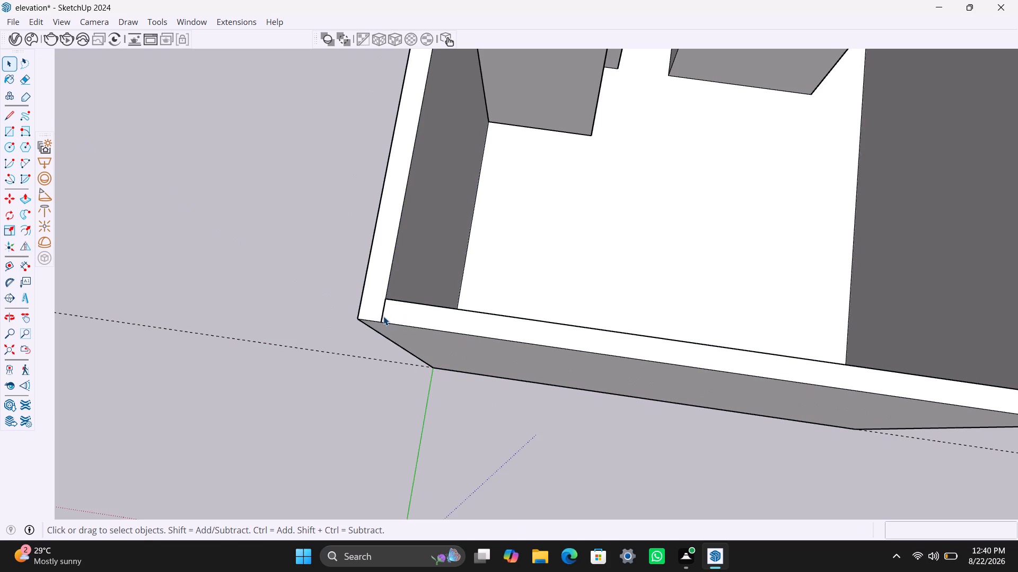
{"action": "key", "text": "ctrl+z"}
Open the wall group for editing and draw a line across the wall top from the front inner corner to the front edge.
{"action": "triple_click", "coordinate": [392, 307]}
{"action": "left_click", "coordinate": [391, 307]}
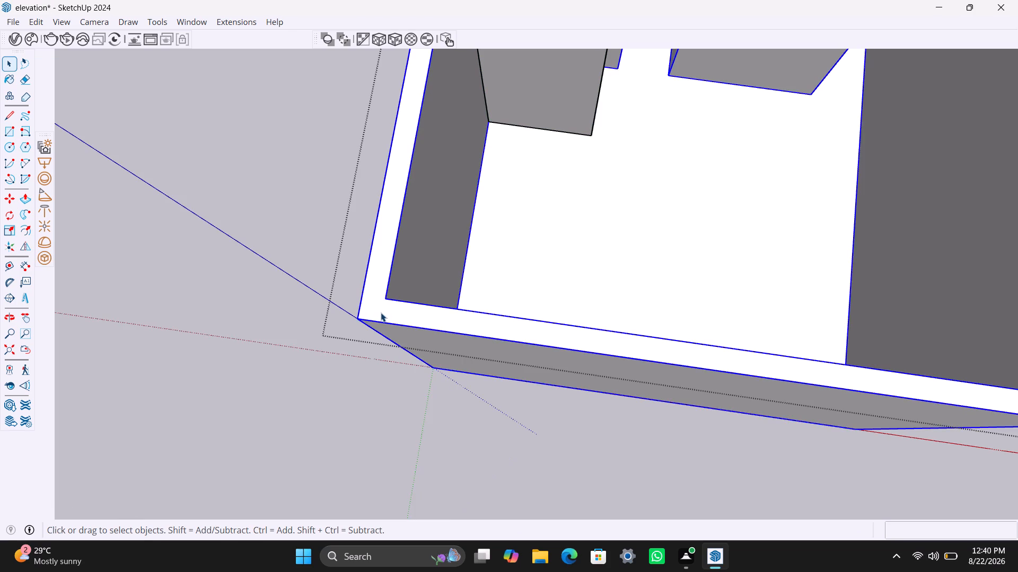
{"action": "scroll", "coordinate": [381, 312], "scroll_direction": "up", "scroll_amount": 4}
{"action": "triple_click", "coordinate": [381, 311]}
{"action": "left_click", "coordinate": [387, 315]}
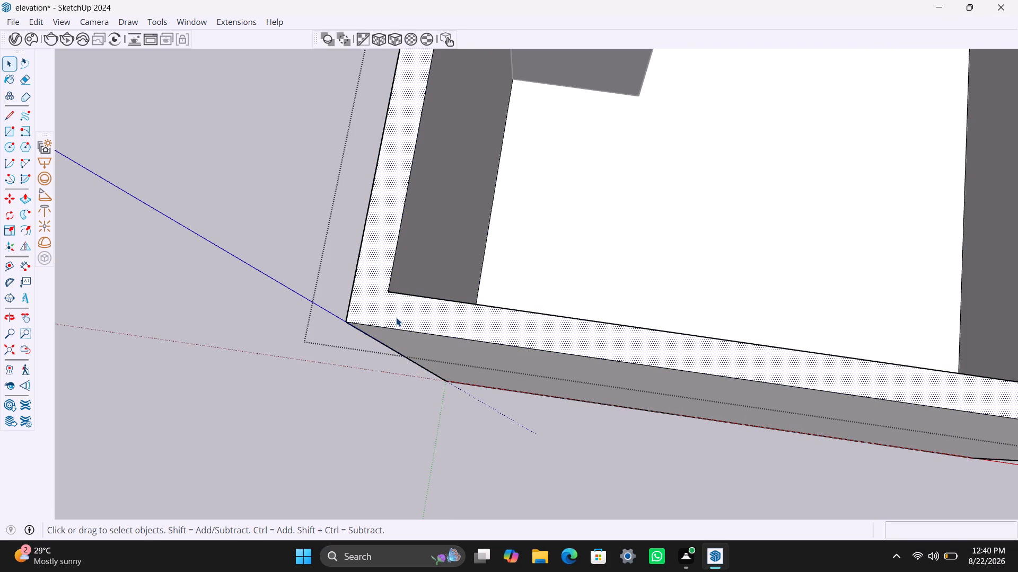
{"action": "scroll", "coordinate": [396, 319], "scroll_direction": "up", "scroll_amount": 1}
{"action": "key", "text": "l"}
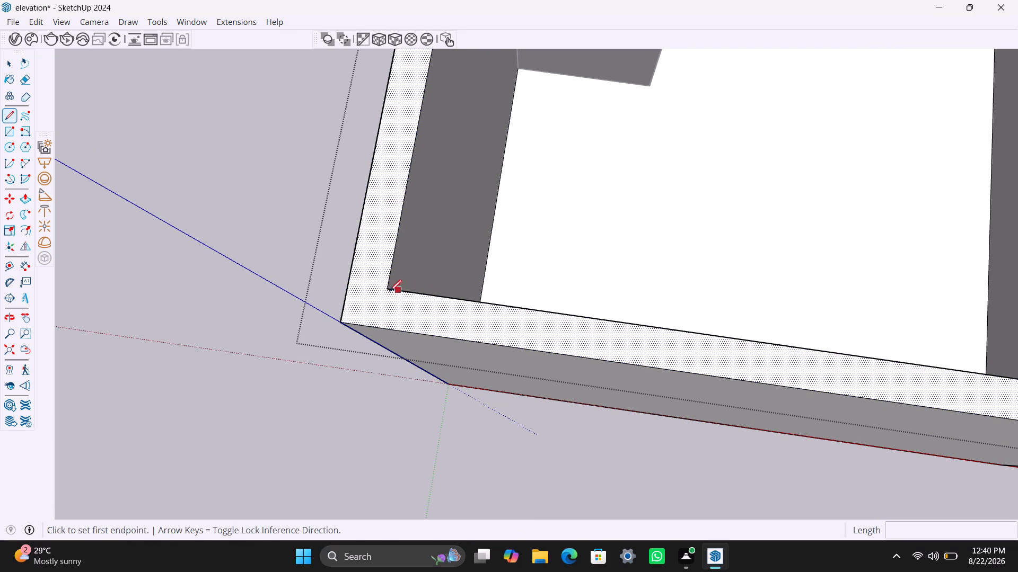
{"action": "left_click", "coordinate": [387, 291]}
{"action": "left_click", "coordinate": [382, 325]}
Draw a vertical line about 17' 5 3/4" long down the front wall face, from the new top line's end to the bottom edge.
{"action": "scroll", "coordinate": [386, 340], "scroll_direction": "down", "scroll_amount": 2}
{"action": "middle_click_drag", "start_coordinate": [387, 339], "coordinate": [387, 254]}
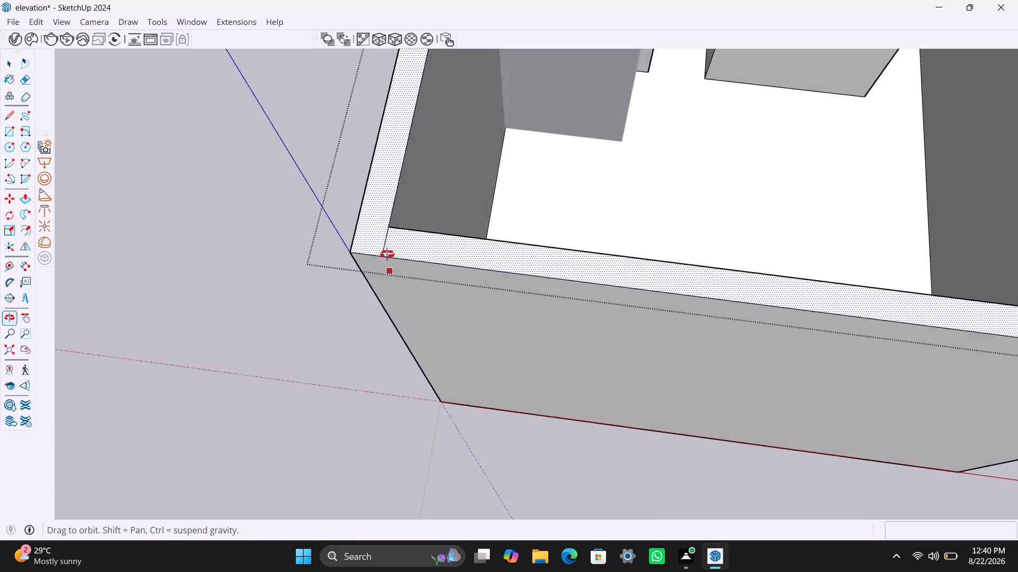
{"action": "middle_click_drag", "start_coordinate": [387, 254], "coordinate": [361, 159]}
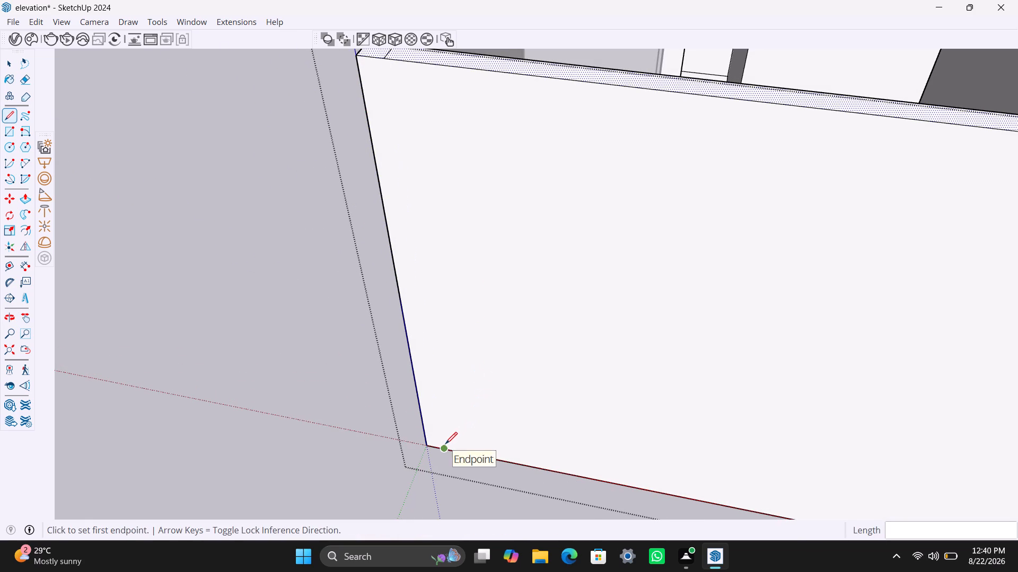
{"action": "scroll", "coordinate": [443, 448], "scroll_direction": "up", "scroll_amount": 7}
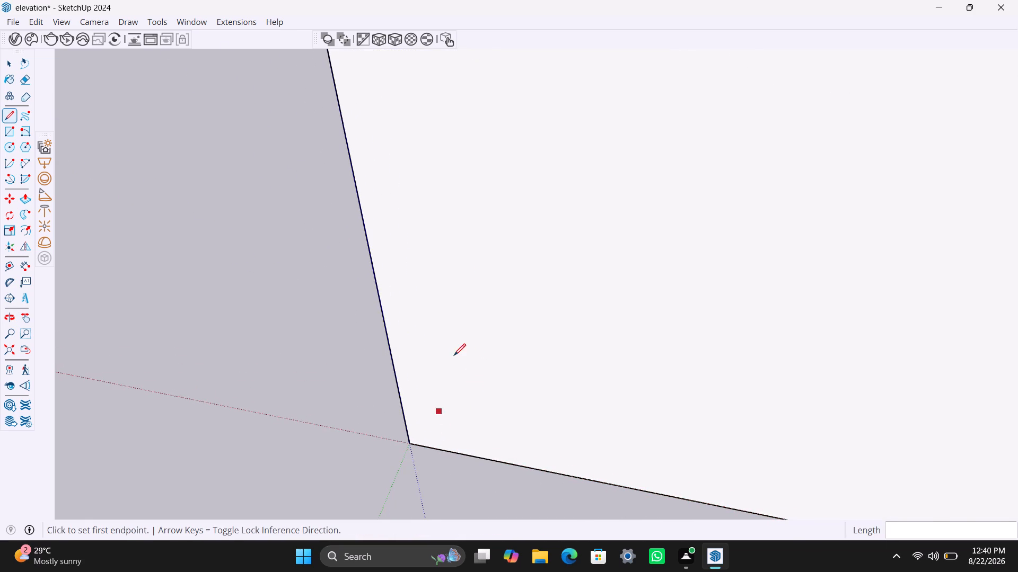
{"action": "scroll", "coordinate": [454, 355], "scroll_direction": "down", "scroll_amount": 9}
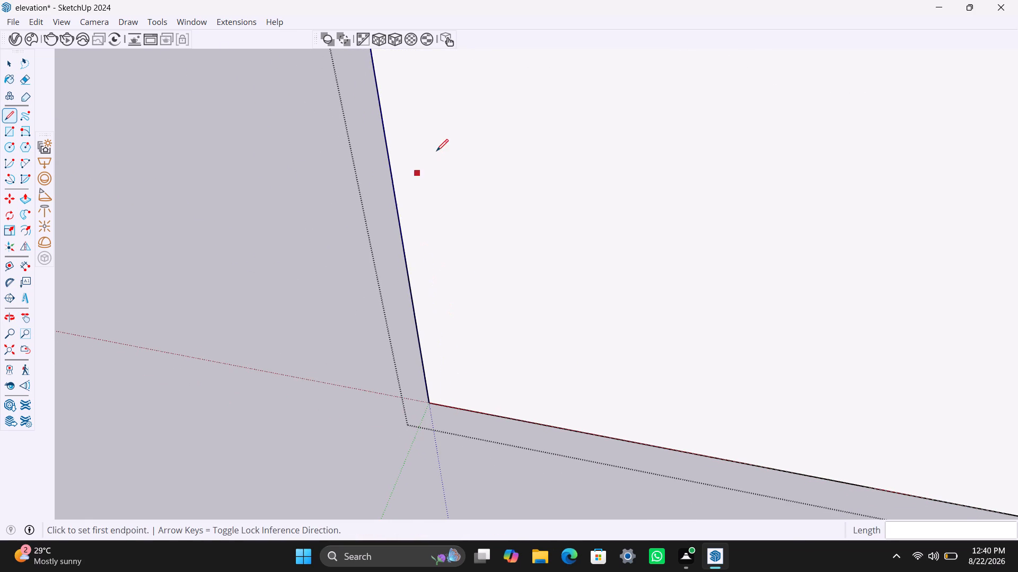
{"action": "scroll", "coordinate": [431, 171], "scroll_direction": "down", "scroll_amount": 5}
{"action": "middle_click_drag", "start_coordinate": [428, 195], "coordinate": [429, 418]}
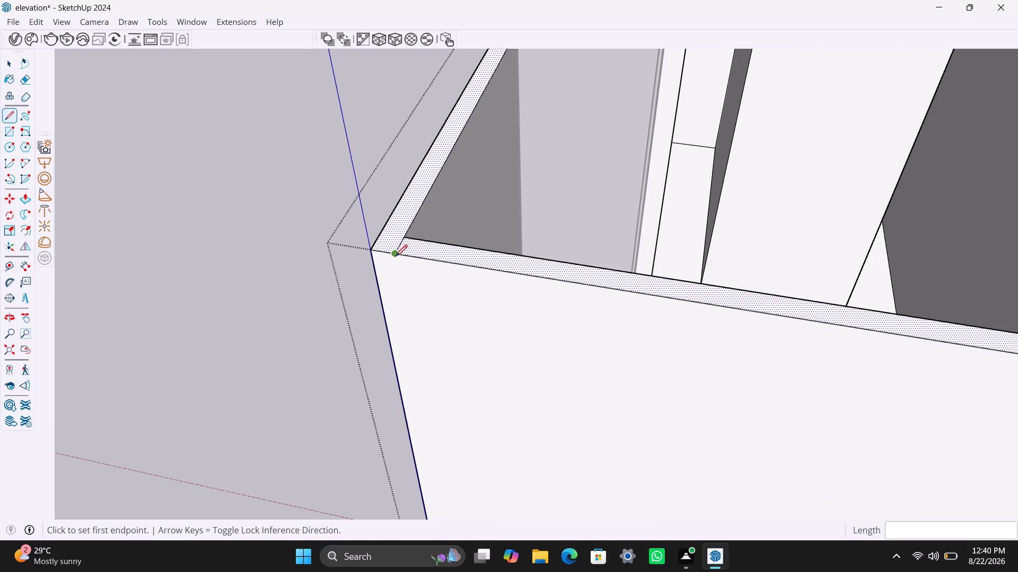
{"action": "left_click", "coordinate": [396, 256]}
{"action": "scroll", "coordinate": [413, 376], "scroll_direction": "down", "scroll_amount": 9}
{"action": "middle_click_drag", "start_coordinate": [414, 376], "coordinate": [415, 224], "text": "shift"}
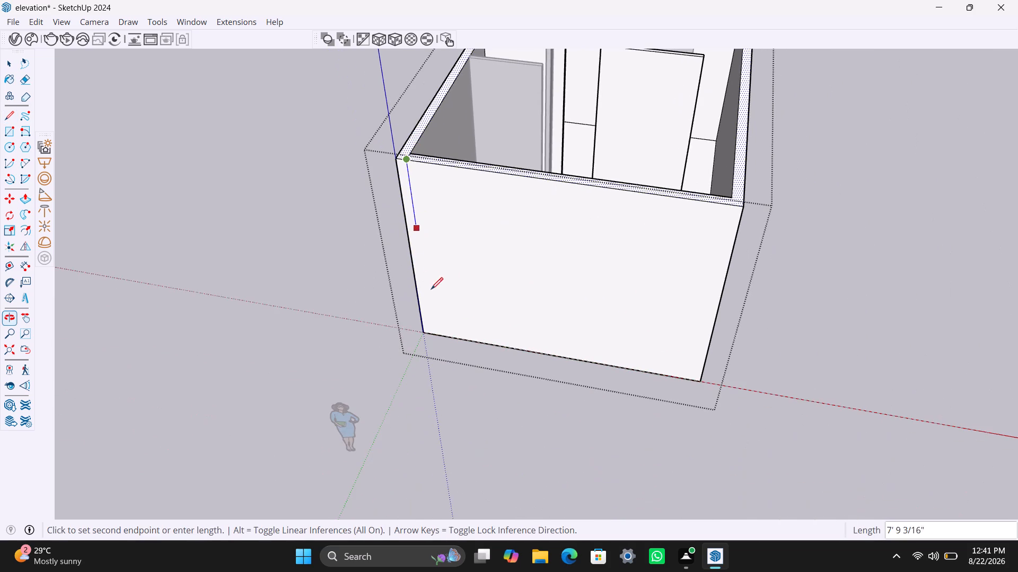
{"action": "scroll", "coordinate": [437, 321], "scroll_direction": "up", "scroll_amount": 13}
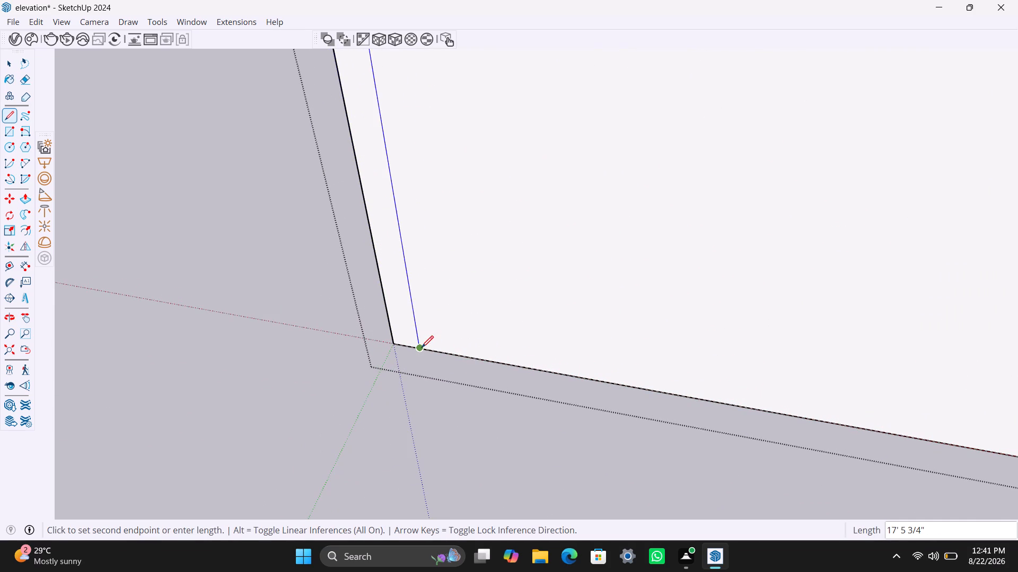
{"action": "left_click", "coordinate": [422, 347]}
Draw a 9" line across the underside of the wall from the inner corner to the bottom end of the vertical front line.
{"action": "scroll", "coordinate": [426, 346], "scroll_direction": "down", "scroll_amount": 5}
{"action": "middle_click_drag", "start_coordinate": [426, 353], "coordinate": [413, 193]}
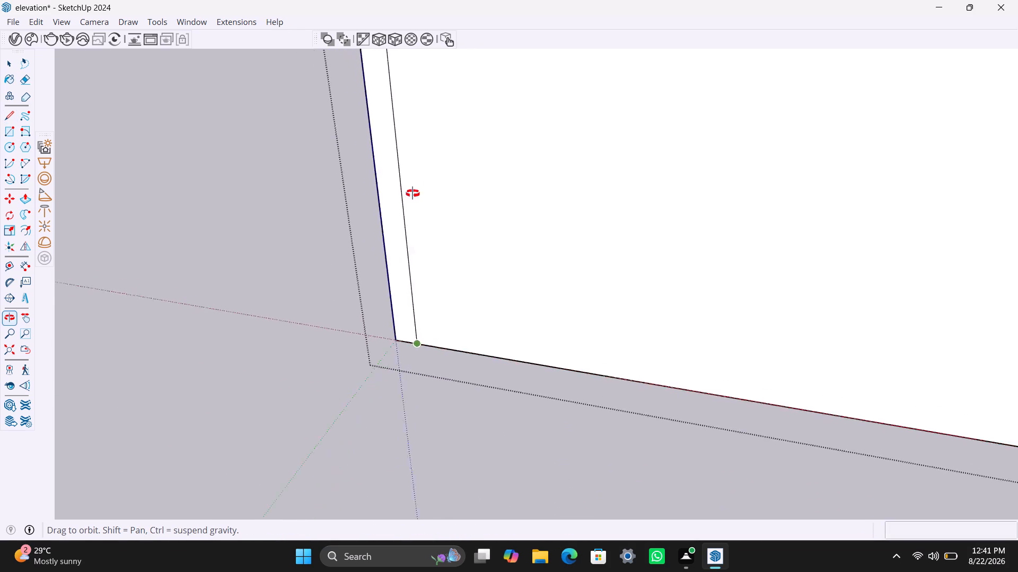
{"action": "middle_click_drag", "start_coordinate": [413, 193], "coordinate": [499, 0]}
{"action": "scroll", "coordinate": [438, 332], "scroll_direction": "up", "scroll_amount": 20}
{"action": "scroll", "coordinate": [438, 332], "scroll_direction": "up", "scroll_amount": 1}
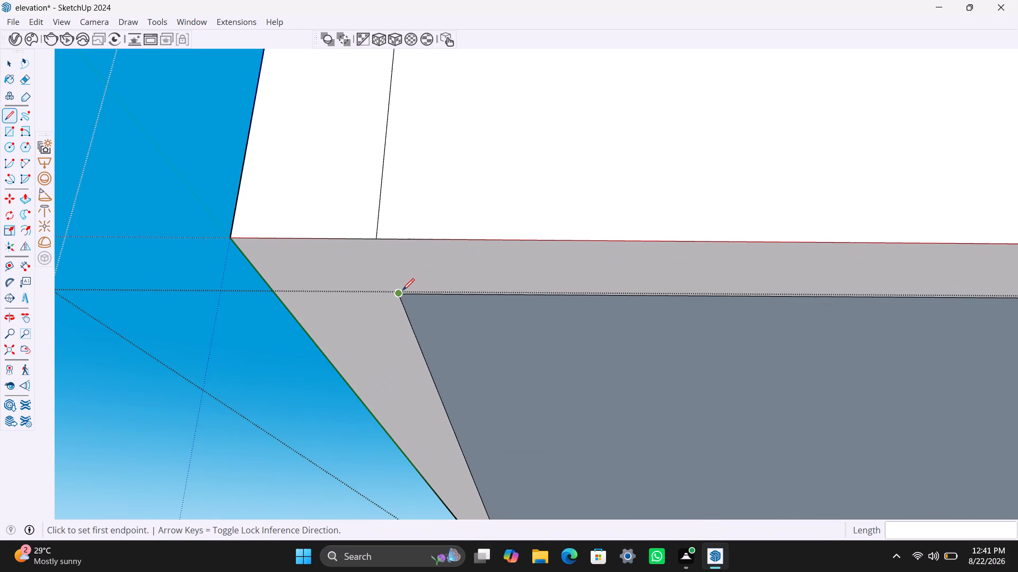
{"action": "left_click", "coordinate": [402, 290]}
{"action": "left_click", "coordinate": [380, 241]}
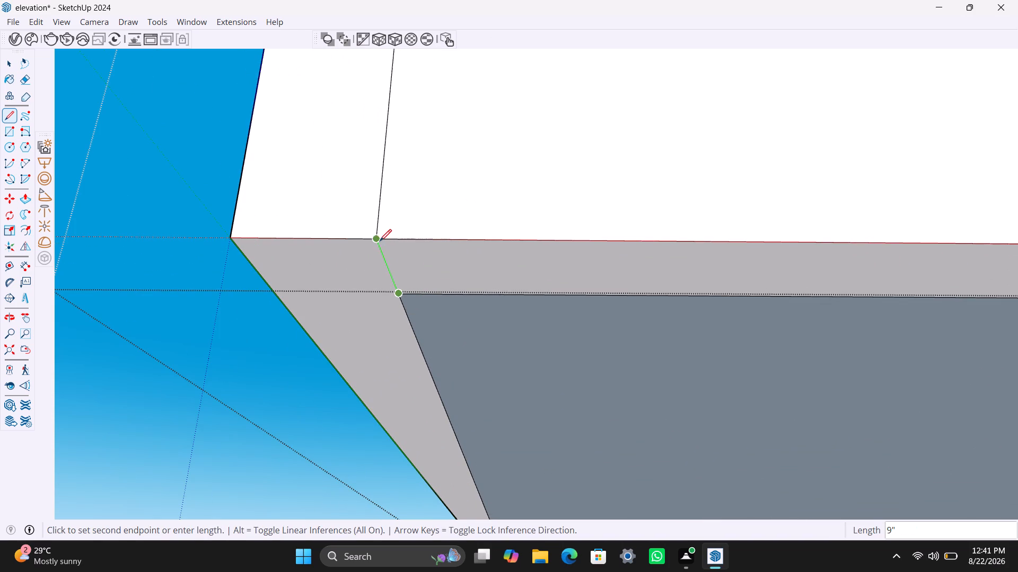
{"action": "key", "text": "space"}
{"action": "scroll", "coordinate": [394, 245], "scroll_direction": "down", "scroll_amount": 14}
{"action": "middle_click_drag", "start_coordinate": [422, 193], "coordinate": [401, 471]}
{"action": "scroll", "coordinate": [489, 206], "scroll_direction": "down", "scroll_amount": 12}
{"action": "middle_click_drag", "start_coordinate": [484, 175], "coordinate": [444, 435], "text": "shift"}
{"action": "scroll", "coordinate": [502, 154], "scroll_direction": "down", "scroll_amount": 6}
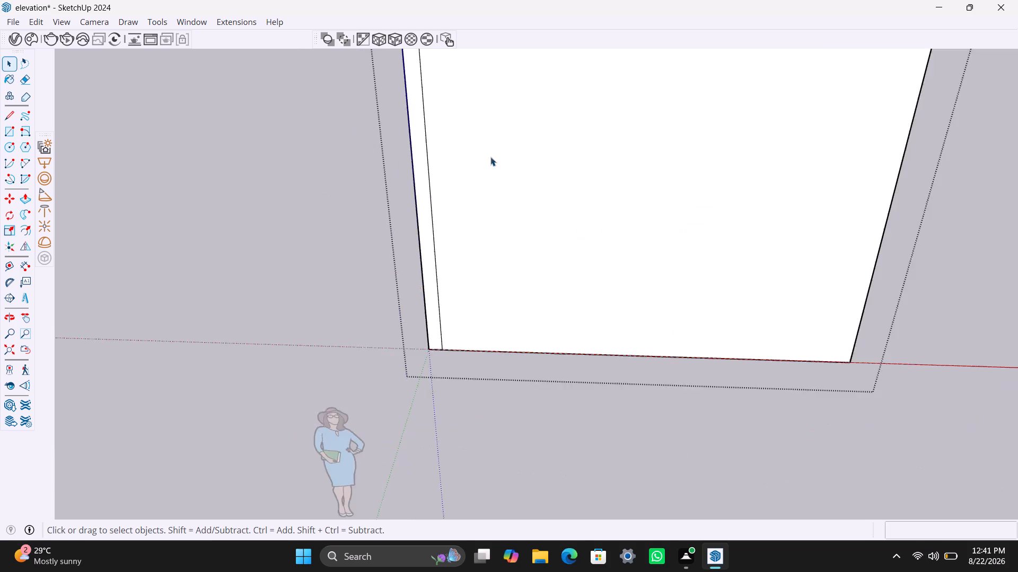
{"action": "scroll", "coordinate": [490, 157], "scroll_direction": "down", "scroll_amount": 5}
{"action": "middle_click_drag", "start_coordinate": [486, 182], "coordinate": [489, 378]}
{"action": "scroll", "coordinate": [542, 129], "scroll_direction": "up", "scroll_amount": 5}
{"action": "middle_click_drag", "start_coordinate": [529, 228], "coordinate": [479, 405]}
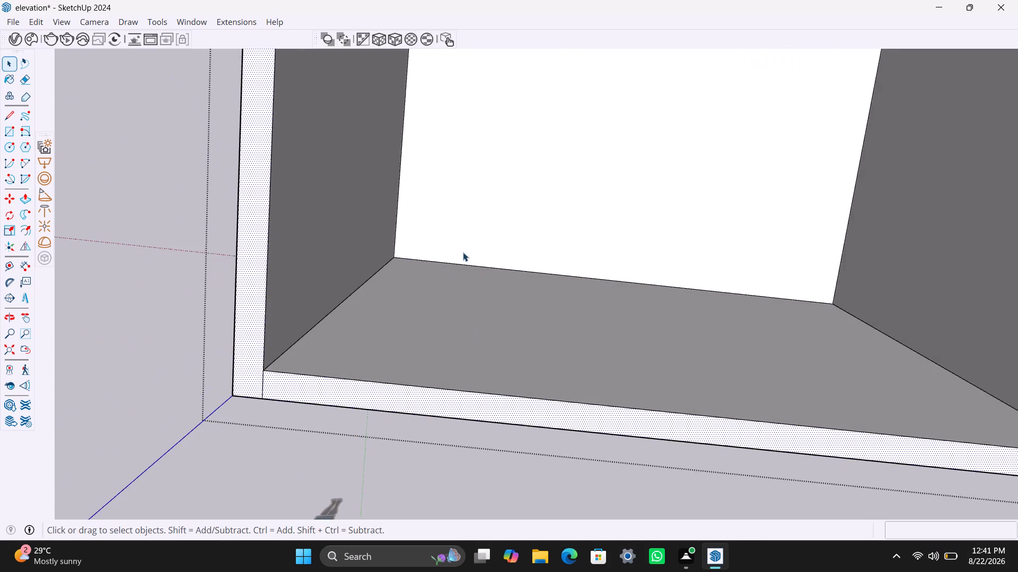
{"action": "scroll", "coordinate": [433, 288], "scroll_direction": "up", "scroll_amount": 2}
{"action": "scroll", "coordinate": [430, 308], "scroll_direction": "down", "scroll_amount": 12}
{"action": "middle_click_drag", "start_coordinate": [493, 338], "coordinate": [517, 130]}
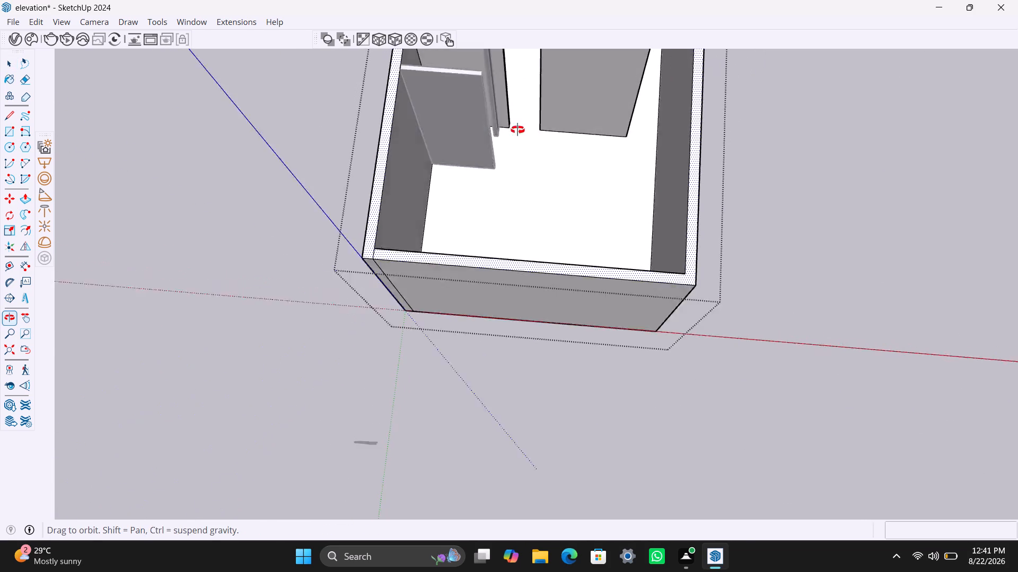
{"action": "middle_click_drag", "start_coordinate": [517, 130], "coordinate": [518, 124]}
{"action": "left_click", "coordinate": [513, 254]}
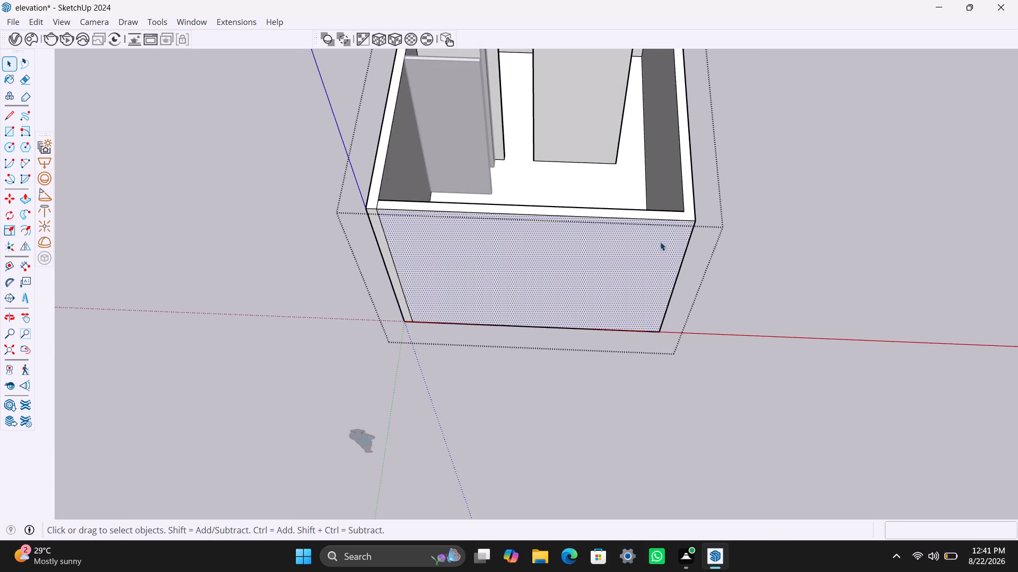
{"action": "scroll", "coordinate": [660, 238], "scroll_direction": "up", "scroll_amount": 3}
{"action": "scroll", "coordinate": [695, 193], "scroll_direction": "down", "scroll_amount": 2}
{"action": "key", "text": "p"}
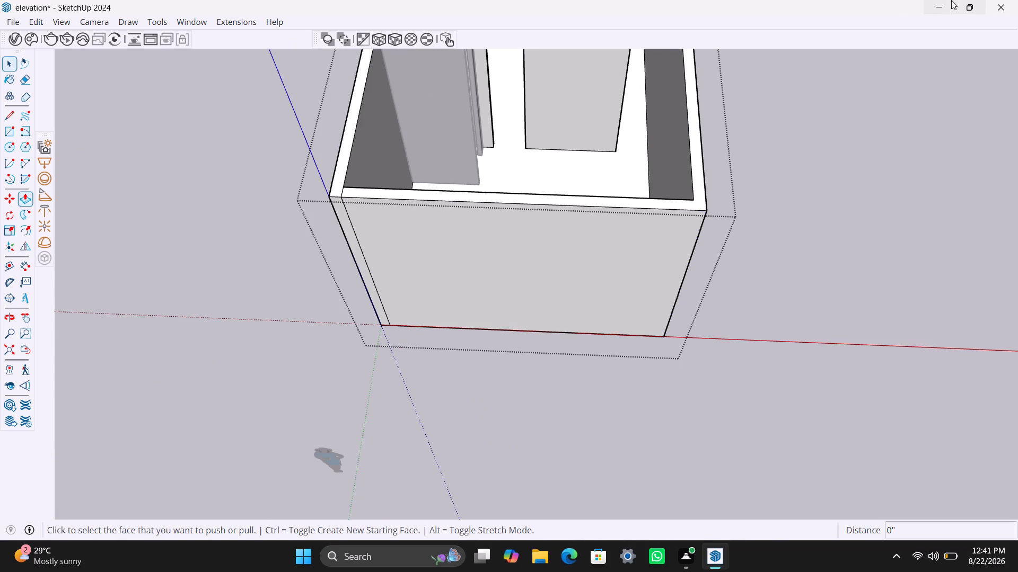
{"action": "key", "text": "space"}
Draw a line across the wall top from the other front inner corner to the front edge.
{"action": "scroll", "coordinate": [698, 190], "scroll_direction": "up", "scroll_amount": 3}
{"action": "middle_click_drag", "start_coordinate": [693, 207], "coordinate": [689, 243]}
{"action": "key", "text": "l"}
{"action": "scroll", "coordinate": [689, 236], "scroll_direction": "up", "scroll_amount": 9}
{"action": "left_click", "coordinate": [696, 221]}
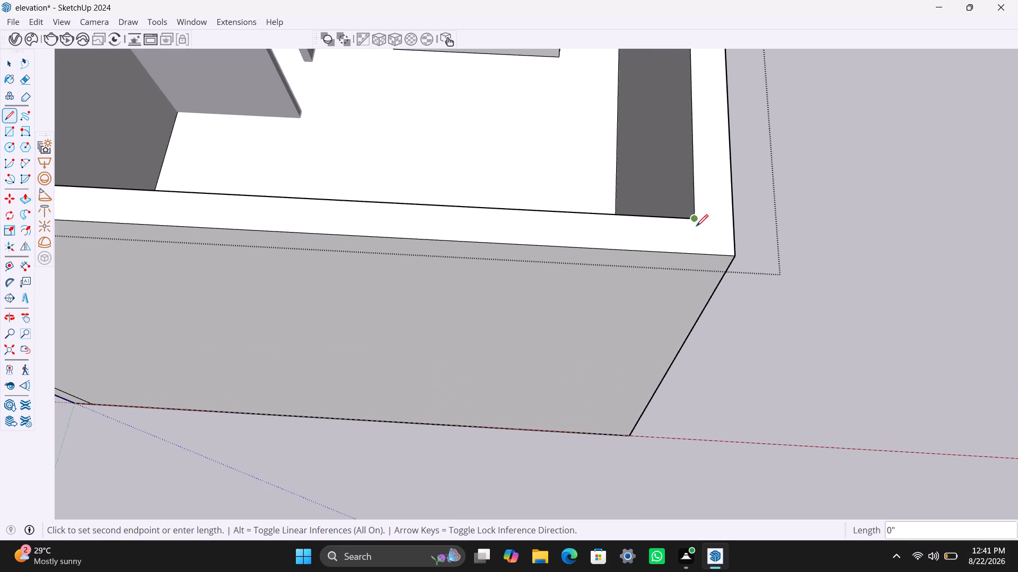
{"action": "left_click", "coordinate": [696, 251]}
Draw a vertical line about 17' 6" long down the front face, from the second top line's end to the bottom edge.
{"action": "scroll", "coordinate": [690, 327], "scroll_direction": "down", "scroll_amount": 7}
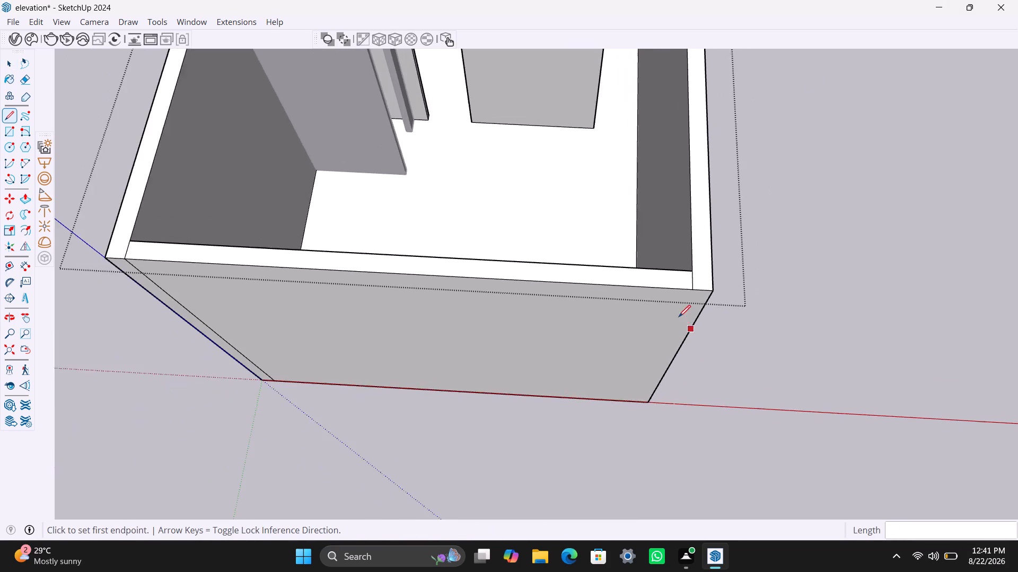
{"action": "scroll", "coordinate": [679, 317], "scroll_direction": "down", "scroll_amount": 4}
{"action": "middle_click_drag", "start_coordinate": [674, 321], "coordinate": [678, 219]}
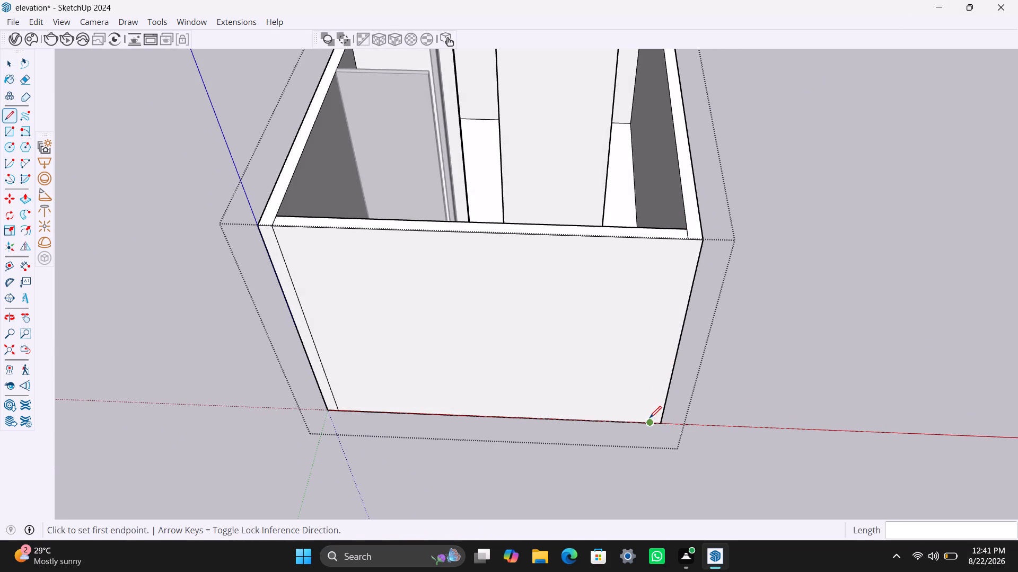
{"action": "scroll", "coordinate": [648, 421], "scroll_direction": "up", "scroll_amount": 6}
{"action": "scroll", "coordinate": [662, 280], "scroll_direction": "down", "scroll_amount": 13}
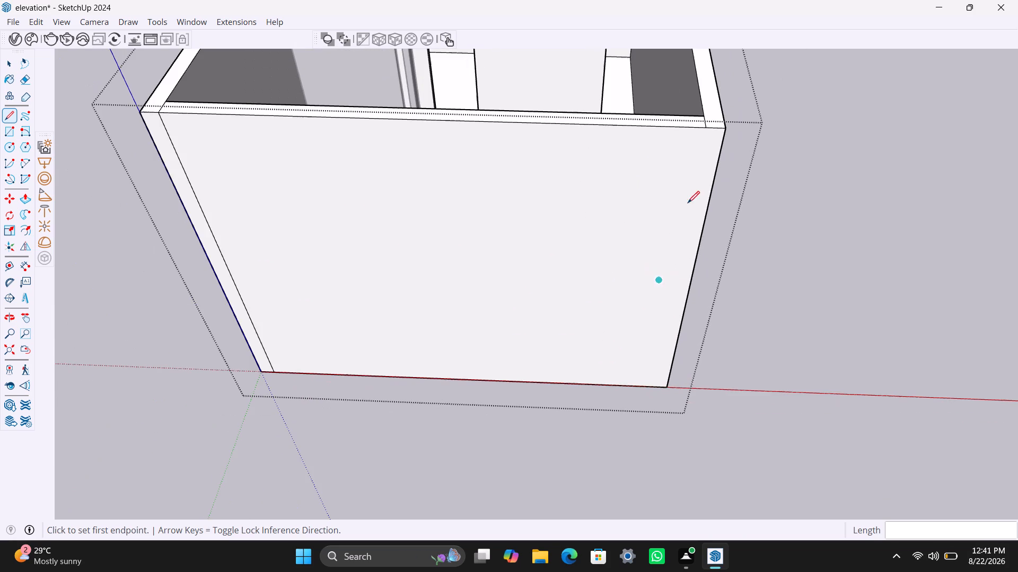
{"action": "left_click", "coordinate": [709, 128]}
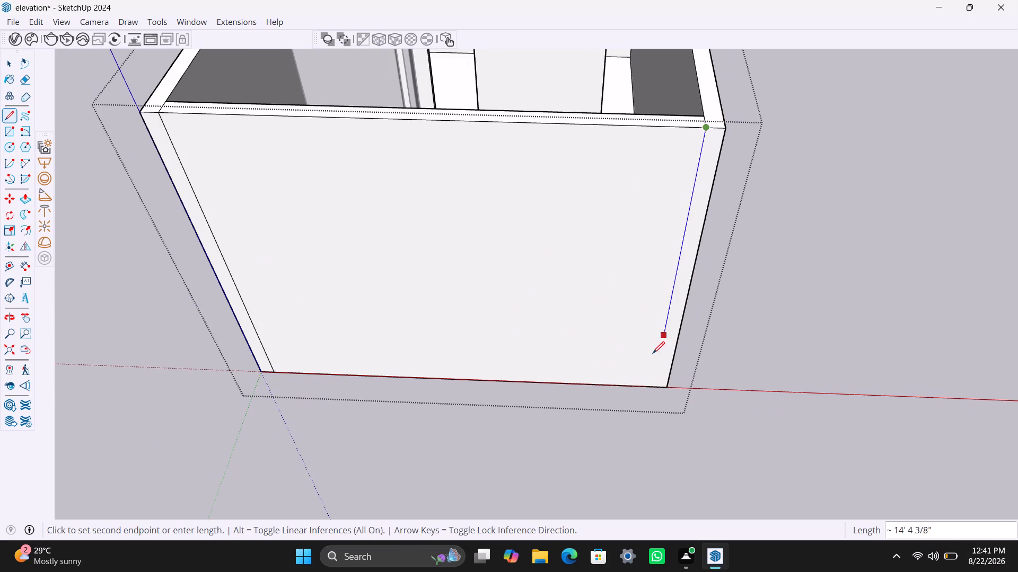
{"action": "left_click", "coordinate": [650, 388]}
Draw a 9" line across the wall underside from the second inner corner to the bottom end of the second vertical line.
{"action": "scroll", "coordinate": [649, 396], "scroll_direction": "down", "scroll_amount": 5}
{"action": "middle_click_drag", "start_coordinate": [649, 397], "coordinate": [638, 58]}
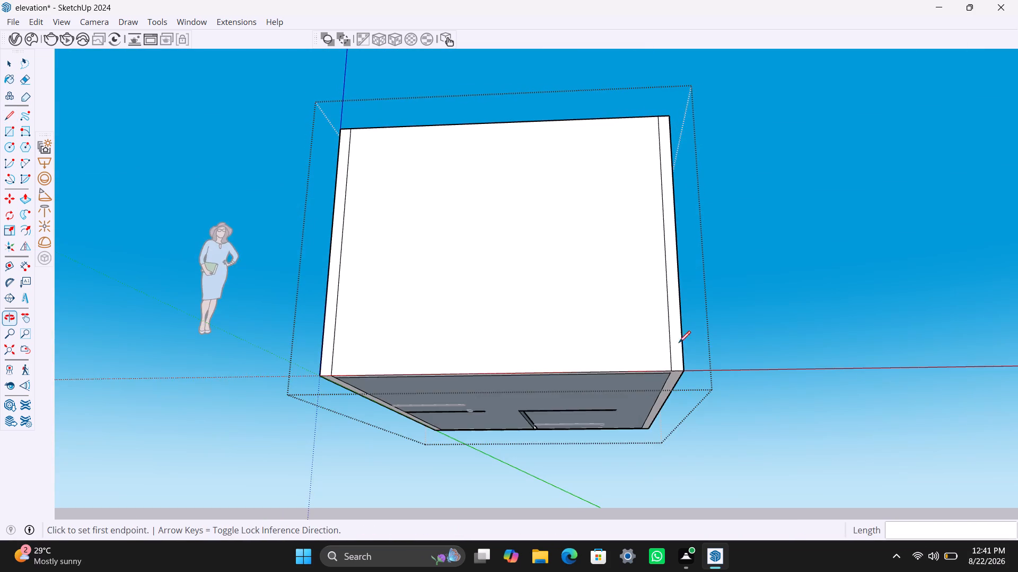
{"action": "scroll", "coordinate": [697, 352], "scroll_direction": "up", "scroll_amount": 17}
{"action": "middle_click_drag", "start_coordinate": [656, 386], "coordinate": [636, 244]}
{"action": "scroll", "coordinate": [688, 358], "scroll_direction": "up", "scroll_amount": 4}
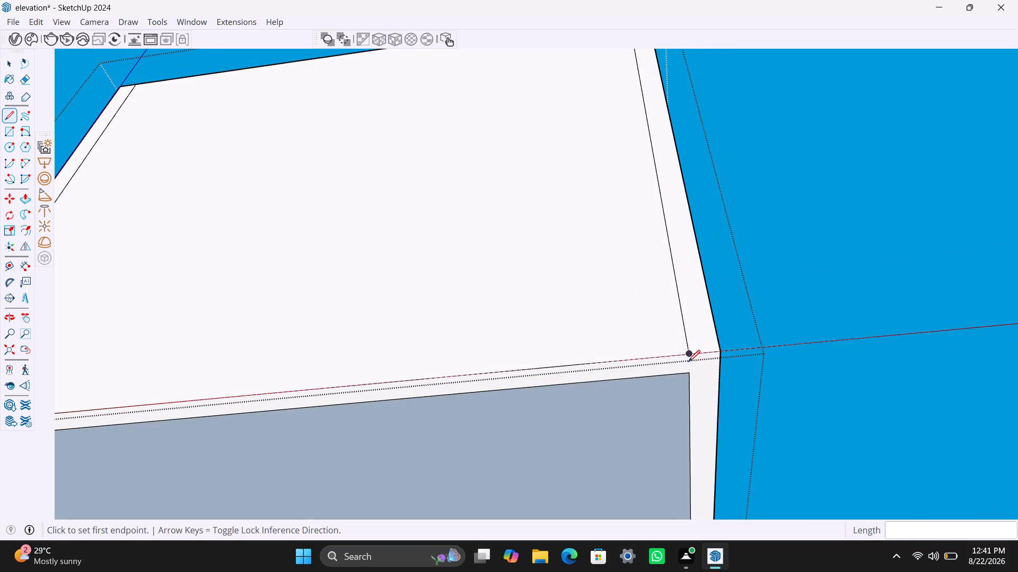
{"action": "left_click", "coordinate": [688, 374]}
{"action": "left_click", "coordinate": [687, 349]}
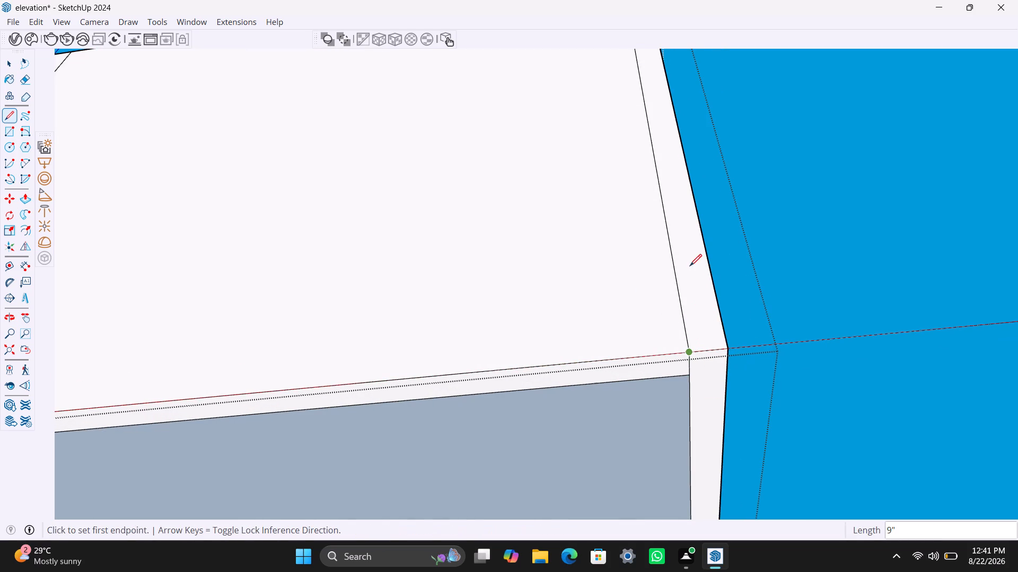
Delete the outer front wall face between the two vertical lines together with its bounding edges.
{"action": "scroll", "coordinate": [677, 229], "scroll_direction": "down", "scroll_amount": 20}
{"action": "scroll", "coordinate": [677, 229], "scroll_direction": "down", "scroll_amount": 2}
{"action": "middle_click_drag", "start_coordinate": [640, 231], "coordinate": [655, 506]}
{"action": "scroll", "coordinate": [624, 56], "scroll_direction": "down", "scroll_amount": 7}
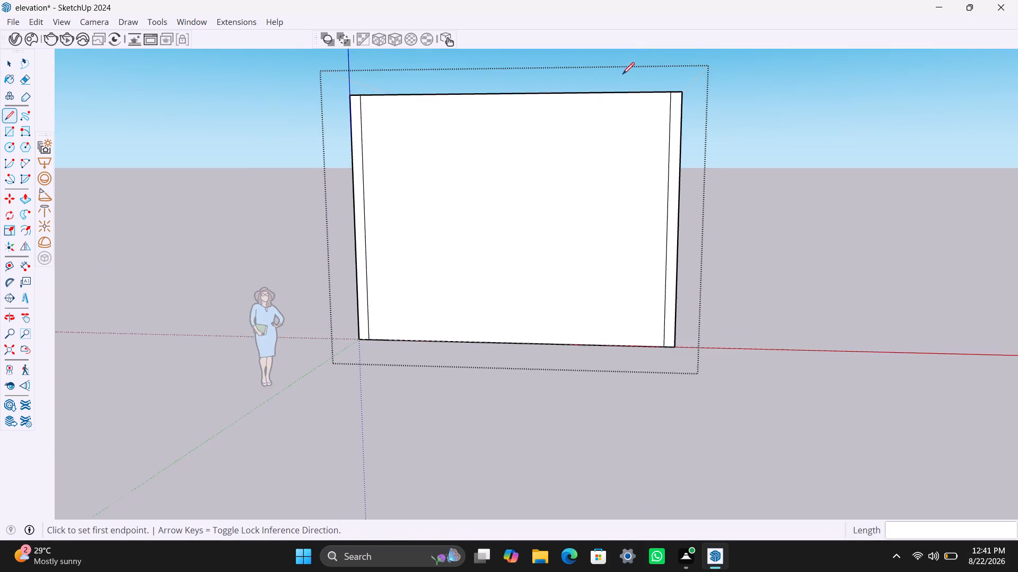
{"action": "middle_click_drag", "start_coordinate": [624, 74], "coordinate": [627, 213]}
{"action": "middle_click_drag", "start_coordinate": [628, 127], "coordinate": [620, 178]}
{"action": "key", "text": "space"}
{"action": "left_click", "coordinate": [746, 142]}
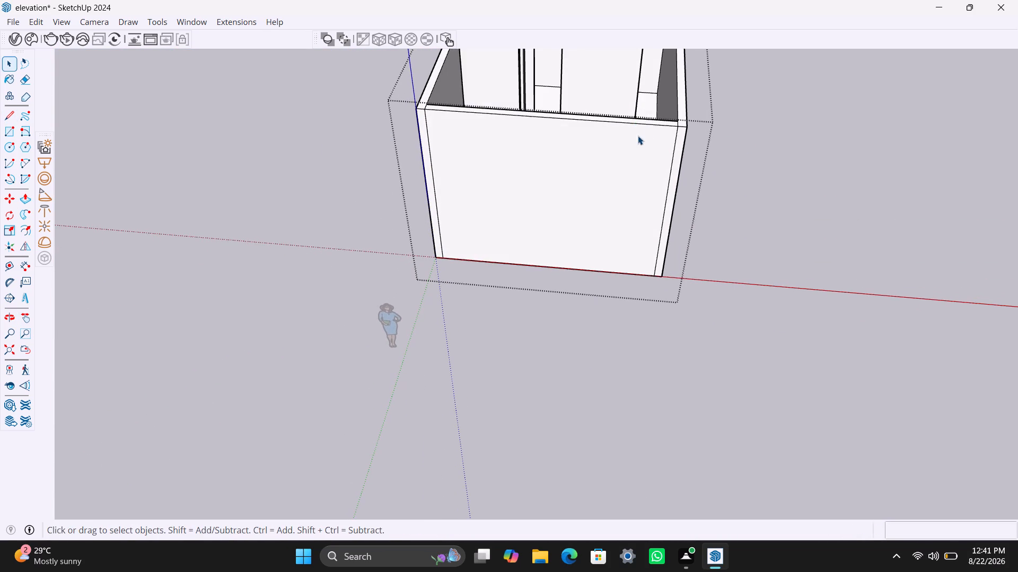
{"action": "scroll", "coordinate": [636, 137], "scroll_direction": "down", "scroll_amount": 6}
{"action": "middle_click_drag", "start_coordinate": [621, 126], "coordinate": [613, 192]}
{"action": "scroll", "coordinate": [593, 184], "scroll_direction": "up", "scroll_amount": 3}
{"action": "middle_click_drag", "start_coordinate": [592, 177], "coordinate": [578, 207]}
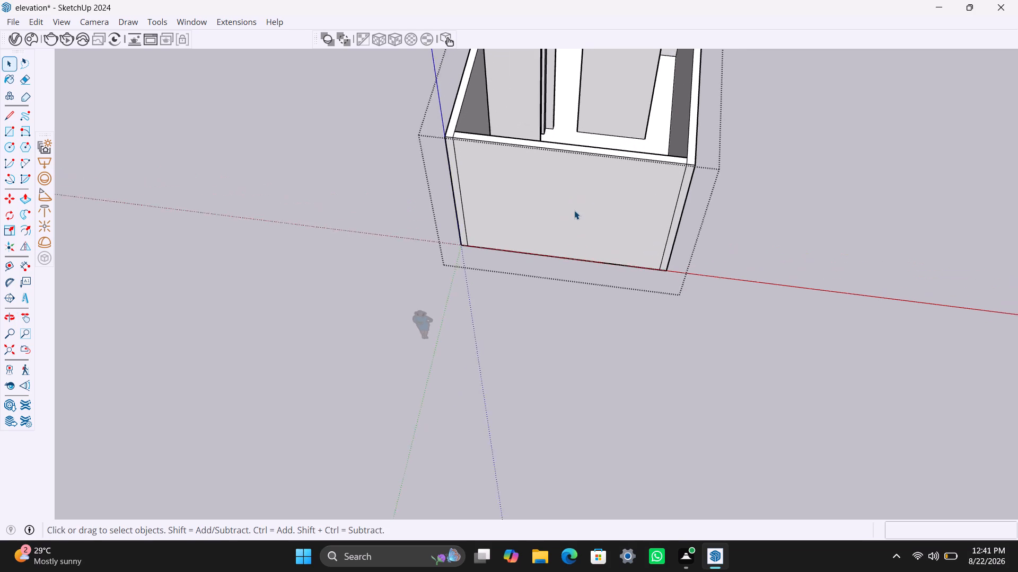
{"action": "scroll", "coordinate": [574, 210], "scroll_direction": "up", "scroll_amount": 4}
{"action": "left_click", "coordinate": [577, 195]}
{"action": "double_click", "coordinate": [577, 193]}
{"action": "left_click", "coordinate": [576, 190]}
{"action": "double_click", "coordinate": [572, 185]}
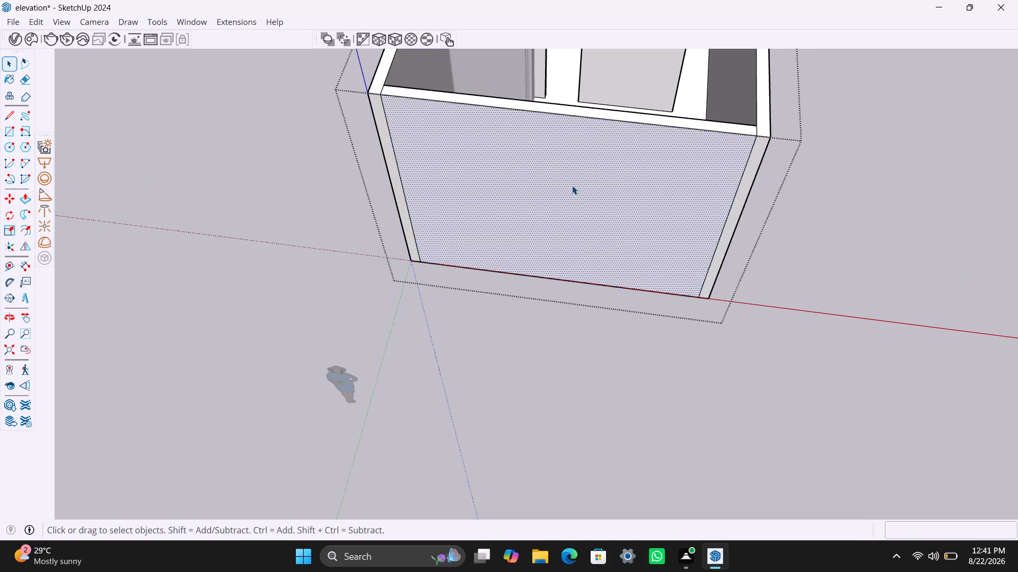
{"action": "scroll", "coordinate": [568, 178], "scroll_direction": "up", "scroll_amount": 2}
{"action": "key", "text": "Delete"}
{"action": "scroll", "coordinate": [567, 173], "scroll_direction": "down", "scroll_amount": 4}
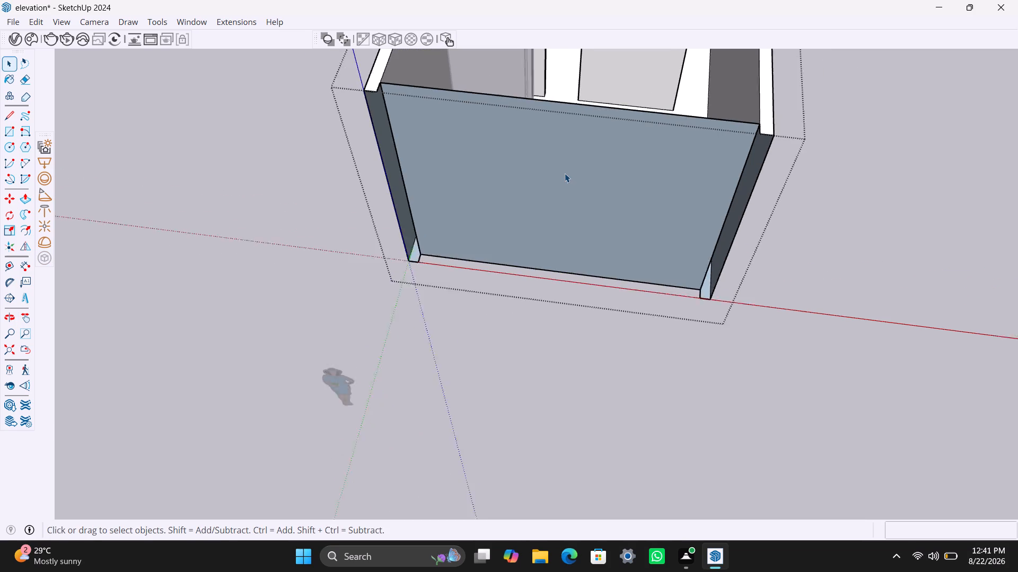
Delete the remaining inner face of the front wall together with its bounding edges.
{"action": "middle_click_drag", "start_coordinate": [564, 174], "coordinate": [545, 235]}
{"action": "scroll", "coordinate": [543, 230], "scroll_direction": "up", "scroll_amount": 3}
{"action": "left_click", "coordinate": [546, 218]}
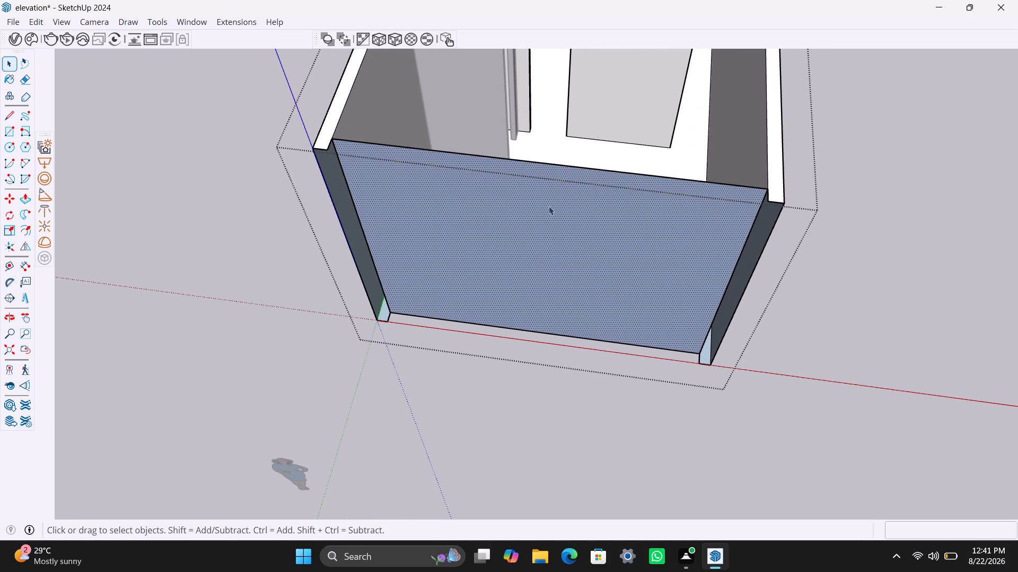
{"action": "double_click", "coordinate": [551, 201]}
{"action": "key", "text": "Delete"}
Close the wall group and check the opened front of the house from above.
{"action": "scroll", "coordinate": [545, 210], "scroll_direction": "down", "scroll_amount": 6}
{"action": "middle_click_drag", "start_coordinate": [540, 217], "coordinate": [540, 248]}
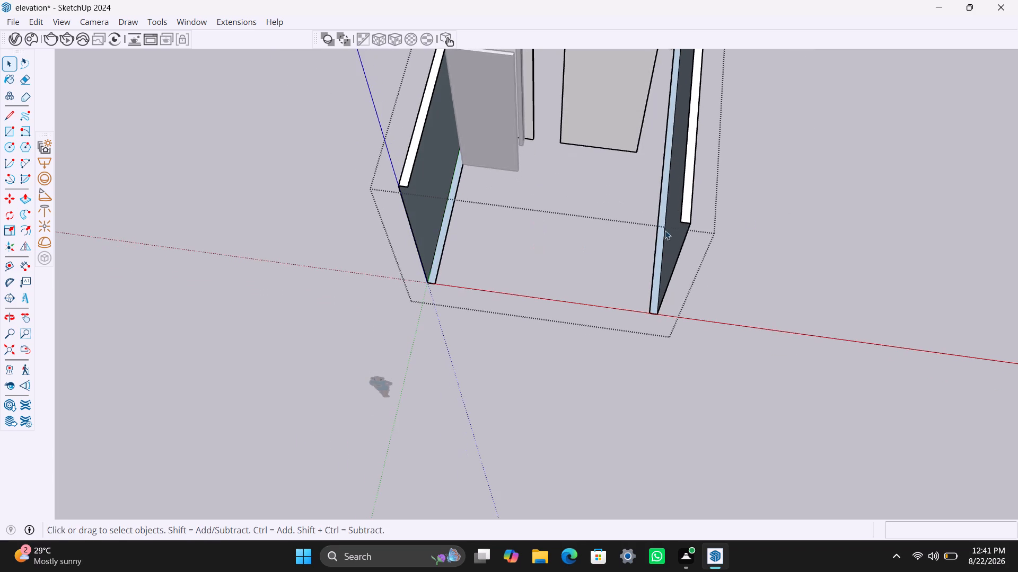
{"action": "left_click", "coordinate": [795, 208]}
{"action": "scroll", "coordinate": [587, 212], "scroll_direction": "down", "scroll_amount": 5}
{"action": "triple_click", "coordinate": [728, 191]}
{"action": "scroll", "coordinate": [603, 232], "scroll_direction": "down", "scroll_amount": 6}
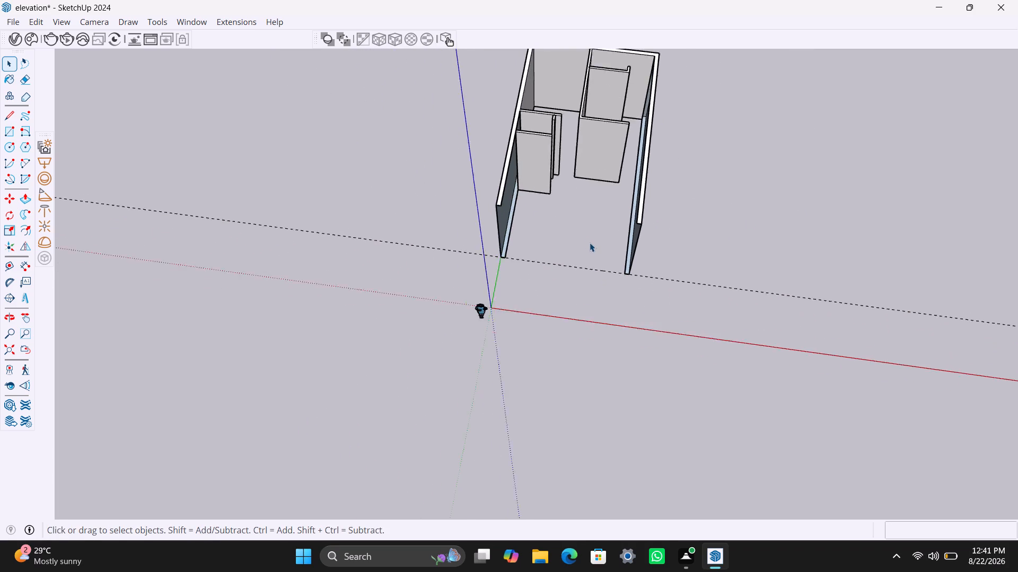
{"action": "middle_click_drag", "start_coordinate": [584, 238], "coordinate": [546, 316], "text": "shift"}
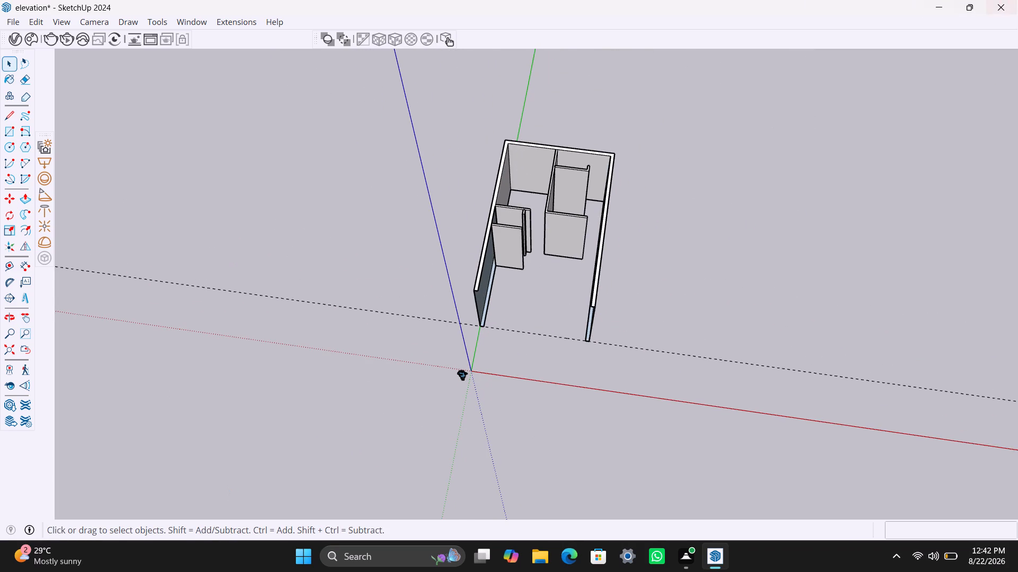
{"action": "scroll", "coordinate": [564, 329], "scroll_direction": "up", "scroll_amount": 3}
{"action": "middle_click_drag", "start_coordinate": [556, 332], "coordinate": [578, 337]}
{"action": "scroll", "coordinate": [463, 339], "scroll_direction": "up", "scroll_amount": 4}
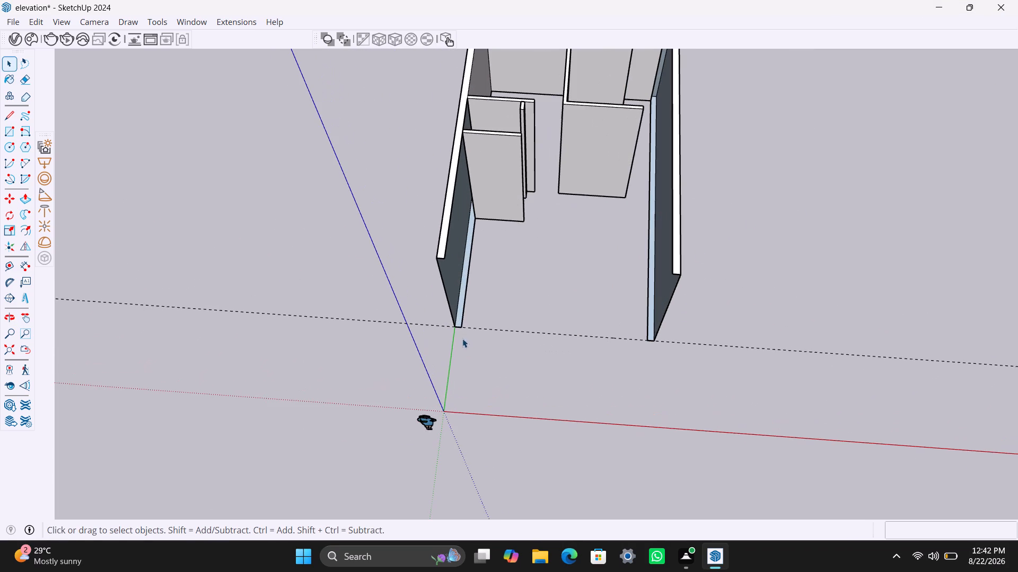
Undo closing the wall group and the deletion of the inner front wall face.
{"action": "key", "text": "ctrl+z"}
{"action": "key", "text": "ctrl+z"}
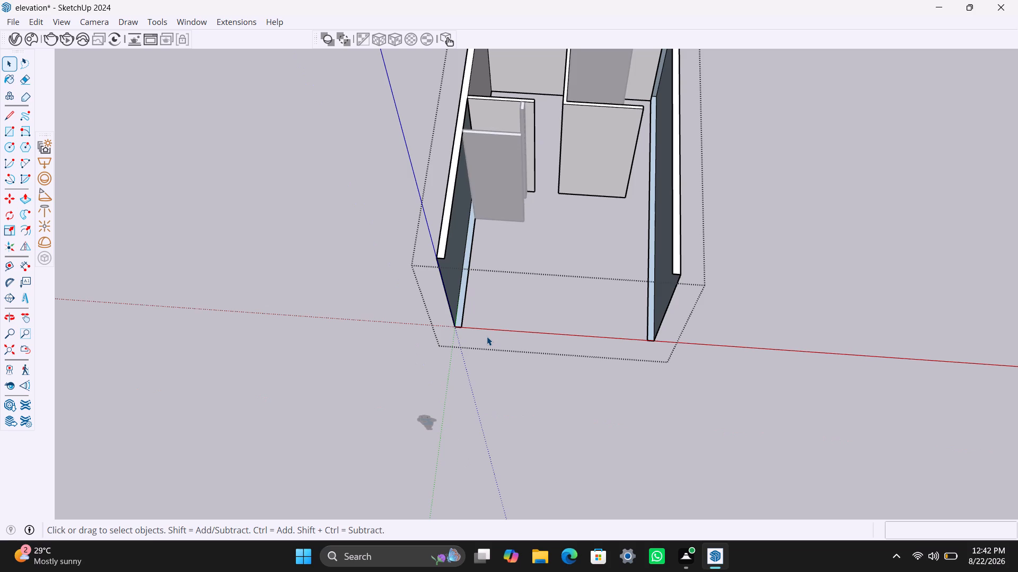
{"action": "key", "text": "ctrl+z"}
Examine the inner front wall face and the cut side wall ends from inside and outside the house.
{"action": "scroll", "coordinate": [559, 281], "scroll_direction": "down", "scroll_amount": 4}
{"action": "middle_click_drag", "start_coordinate": [574, 289], "coordinate": [269, 336]}
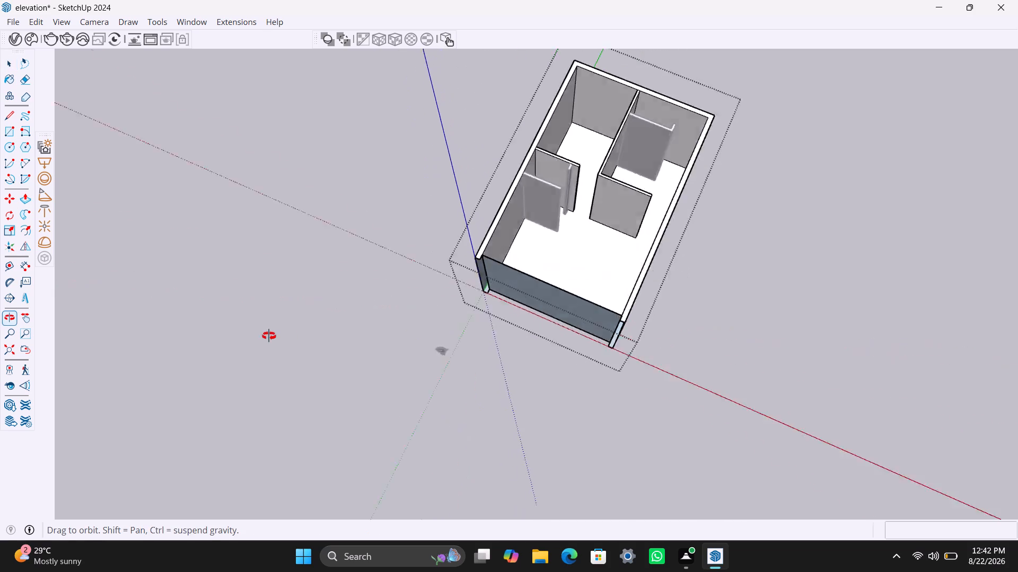
{"action": "middle_click_drag", "start_coordinate": [269, 336], "coordinate": [266, 336]}
{"action": "scroll", "coordinate": [559, 276], "scroll_direction": "up", "scroll_amount": 5}
{"action": "middle_click_drag", "start_coordinate": [550, 266], "coordinate": [336, 242]}
{"action": "scroll", "coordinate": [453, 249], "scroll_direction": "up", "scroll_amount": 3}
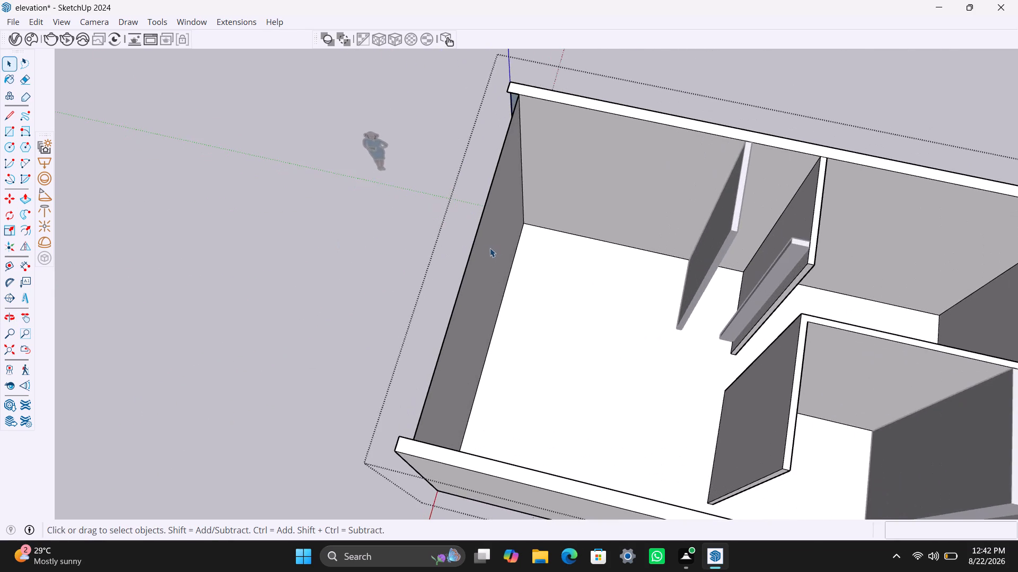
{"action": "scroll", "coordinate": [486, 248], "scroll_direction": "down", "scroll_amount": 5}
{"action": "middle_click_drag", "start_coordinate": [580, 328], "coordinate": [1017, 190]}
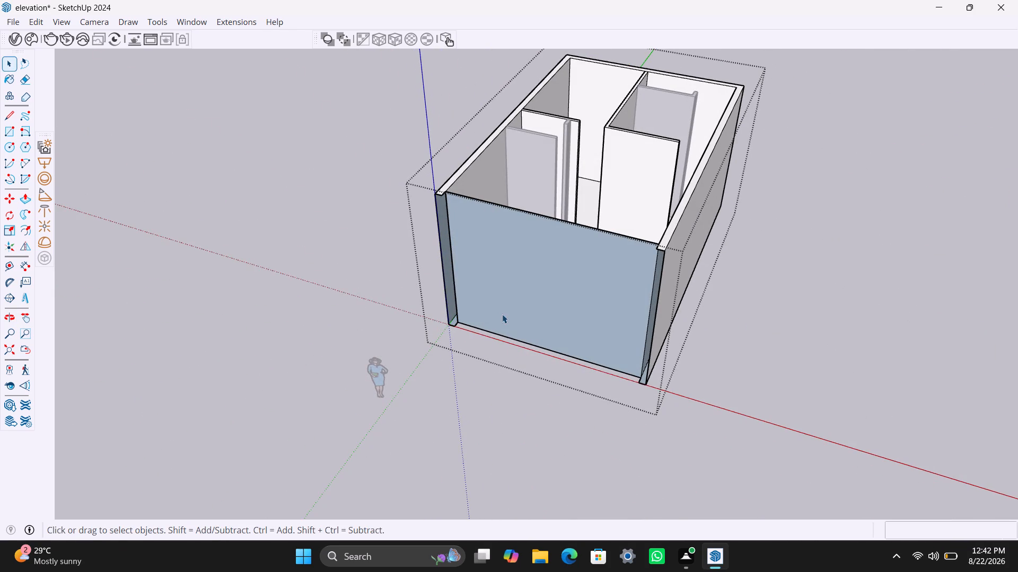
{"action": "middle_click_drag", "start_coordinate": [503, 314], "coordinate": [671, 350]}
Draw a 9" line across the side wall's base near the origin, from the inner front face's bottom corner to the outer edge.
{"action": "scroll", "coordinate": [490, 354], "scroll_direction": "up", "scroll_amount": 3}
{"action": "middle_click_drag", "start_coordinate": [490, 350], "coordinate": [464, 352]}
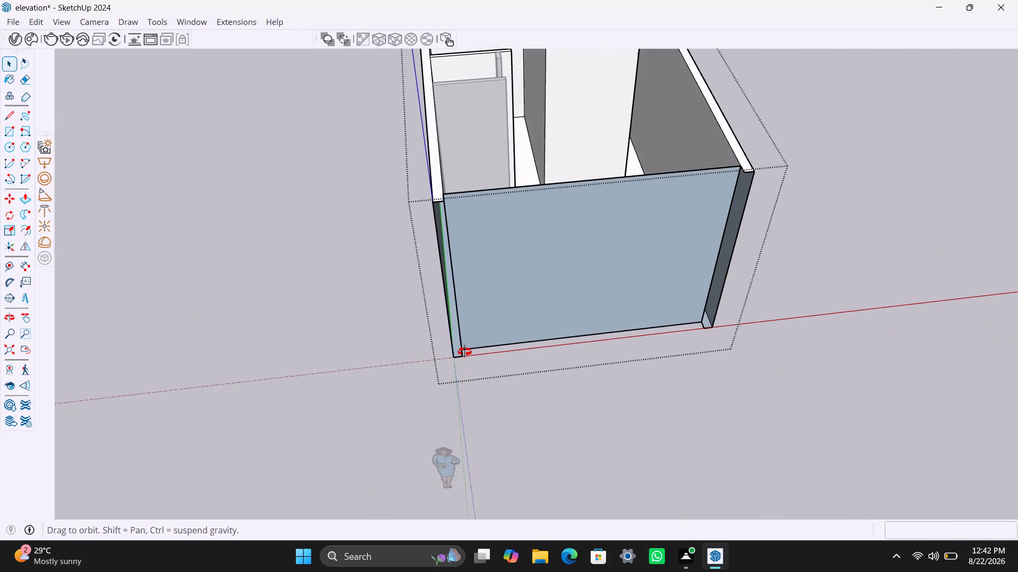
{"action": "middle_click_drag", "start_coordinate": [464, 352], "coordinate": [427, 358]}
{"action": "scroll", "coordinate": [448, 308], "scroll_direction": "up", "scroll_amount": 4}
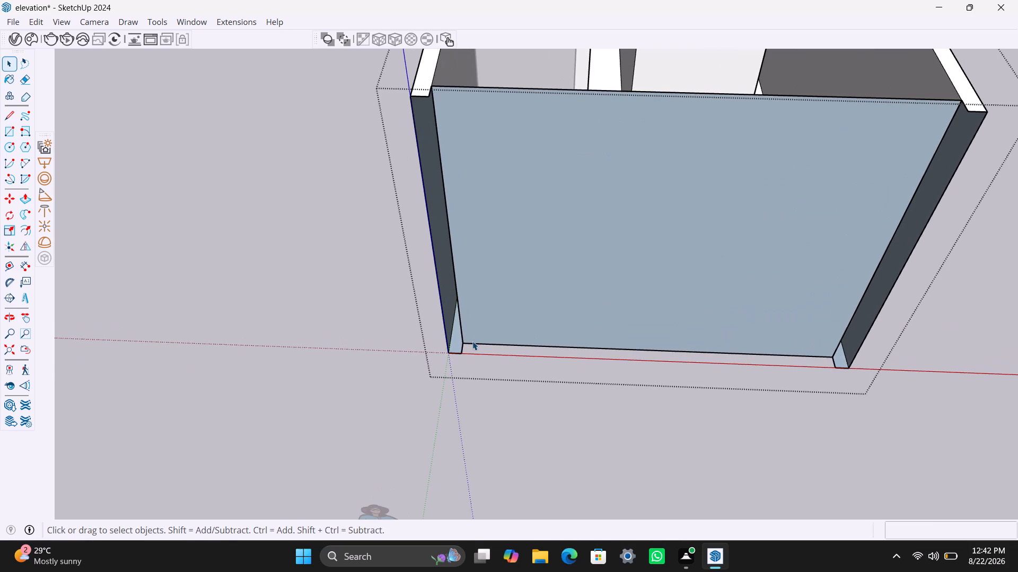
{"action": "key", "text": "l"}
{"action": "left_click", "coordinate": [463, 341]}
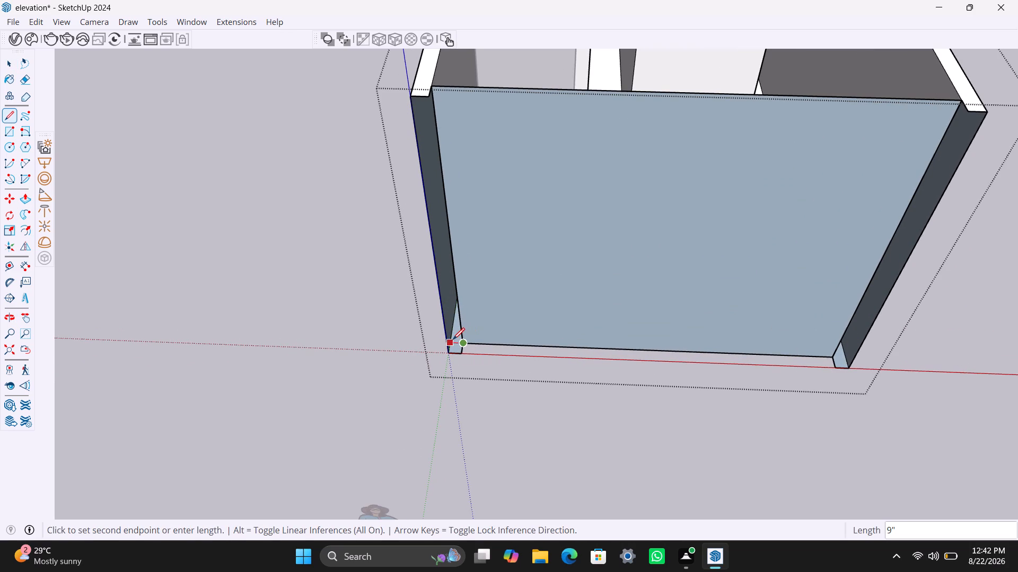
{"action": "scroll", "coordinate": [453, 339], "scroll_direction": "up", "scroll_amount": 11}
{"action": "left_click", "coordinate": [444, 350]}
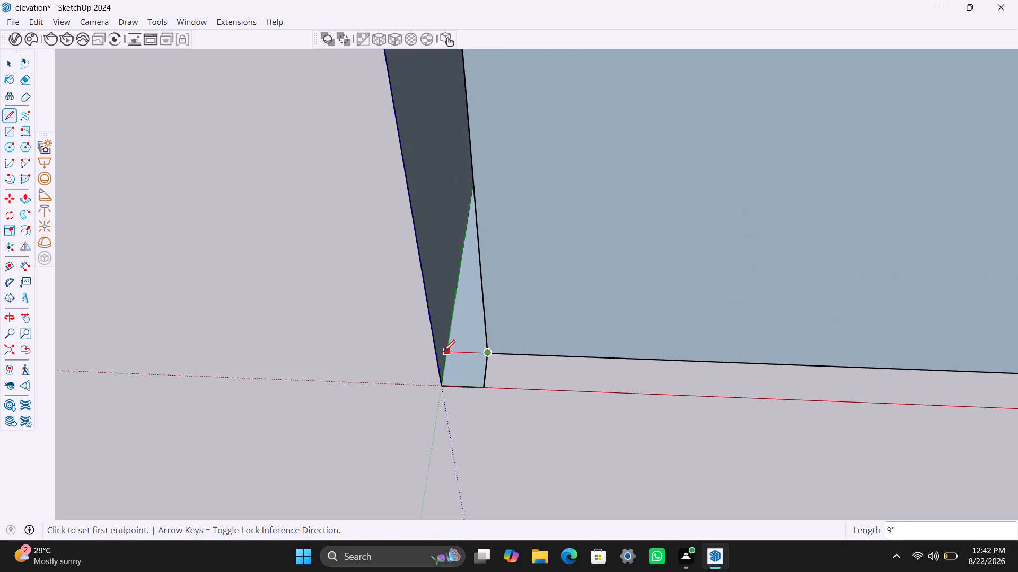
{"action": "key", "text": "space"}
{"action": "scroll", "coordinate": [464, 346], "scroll_direction": "down", "scroll_amount": 12}
{"action": "middle_click_drag", "start_coordinate": [463, 355], "coordinate": [346, 366]}
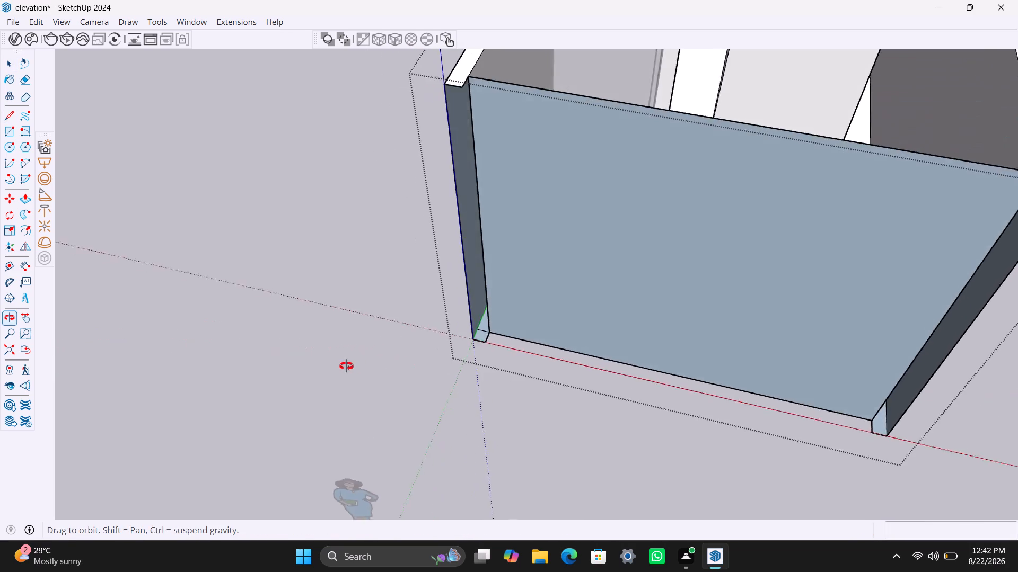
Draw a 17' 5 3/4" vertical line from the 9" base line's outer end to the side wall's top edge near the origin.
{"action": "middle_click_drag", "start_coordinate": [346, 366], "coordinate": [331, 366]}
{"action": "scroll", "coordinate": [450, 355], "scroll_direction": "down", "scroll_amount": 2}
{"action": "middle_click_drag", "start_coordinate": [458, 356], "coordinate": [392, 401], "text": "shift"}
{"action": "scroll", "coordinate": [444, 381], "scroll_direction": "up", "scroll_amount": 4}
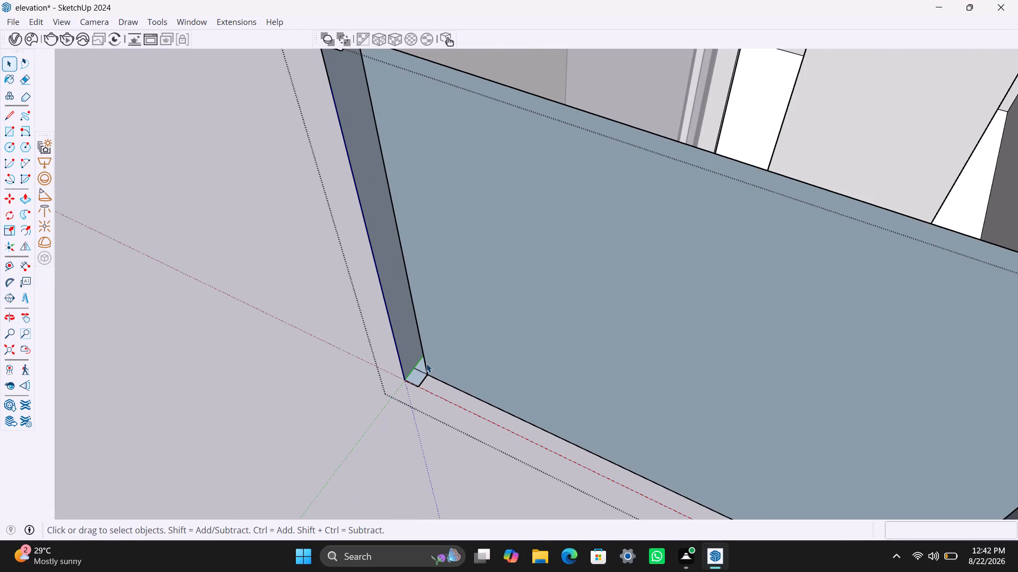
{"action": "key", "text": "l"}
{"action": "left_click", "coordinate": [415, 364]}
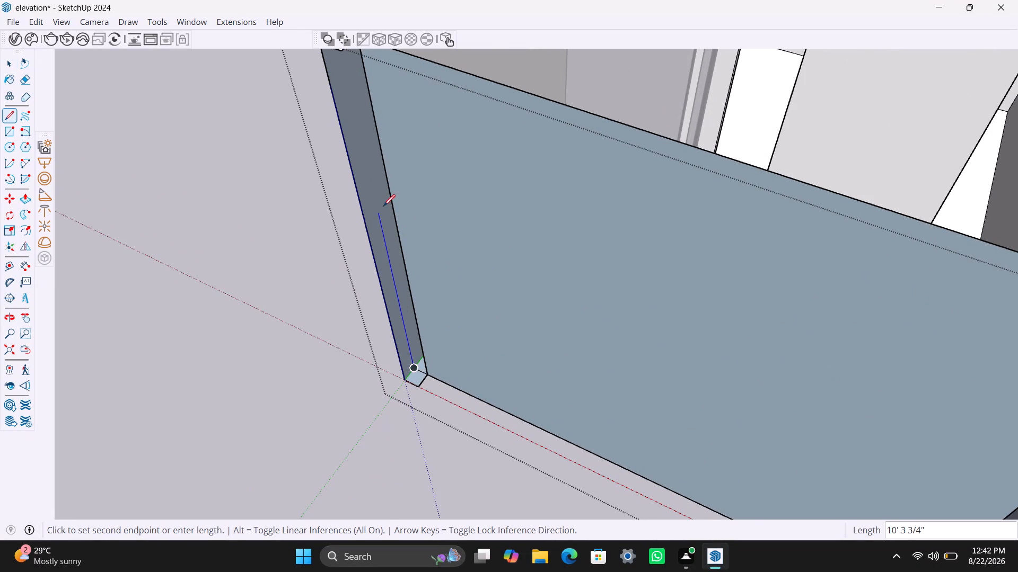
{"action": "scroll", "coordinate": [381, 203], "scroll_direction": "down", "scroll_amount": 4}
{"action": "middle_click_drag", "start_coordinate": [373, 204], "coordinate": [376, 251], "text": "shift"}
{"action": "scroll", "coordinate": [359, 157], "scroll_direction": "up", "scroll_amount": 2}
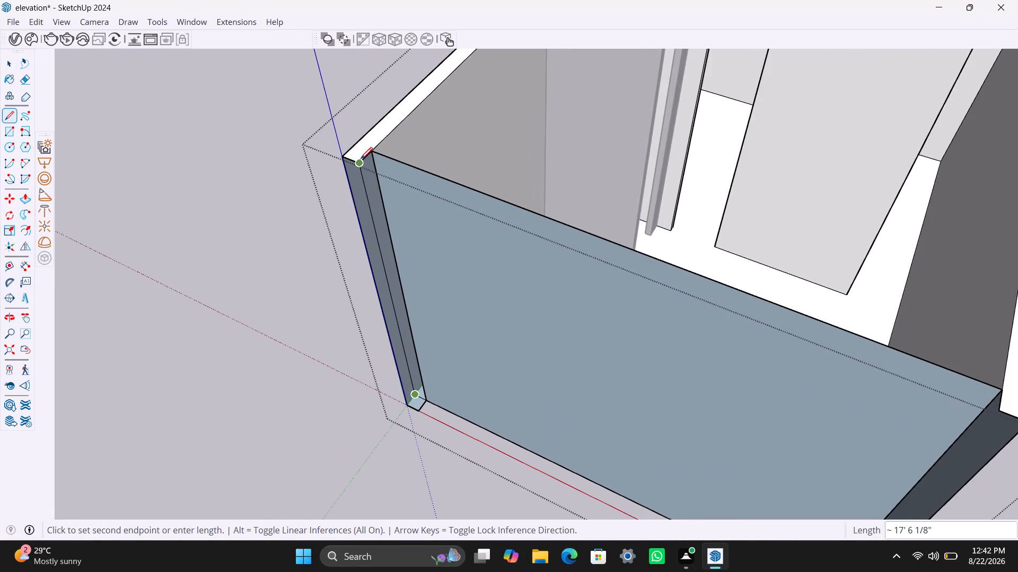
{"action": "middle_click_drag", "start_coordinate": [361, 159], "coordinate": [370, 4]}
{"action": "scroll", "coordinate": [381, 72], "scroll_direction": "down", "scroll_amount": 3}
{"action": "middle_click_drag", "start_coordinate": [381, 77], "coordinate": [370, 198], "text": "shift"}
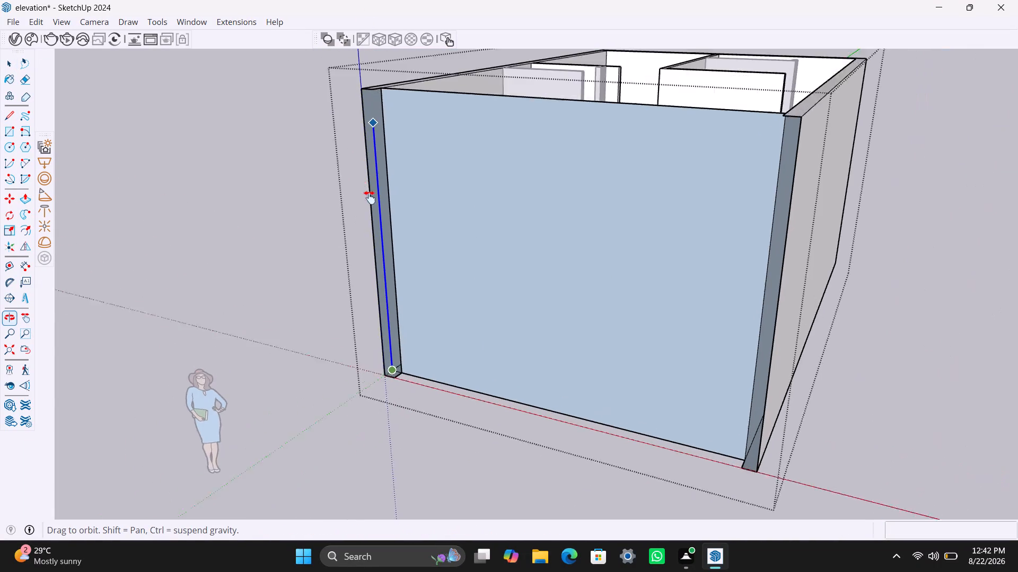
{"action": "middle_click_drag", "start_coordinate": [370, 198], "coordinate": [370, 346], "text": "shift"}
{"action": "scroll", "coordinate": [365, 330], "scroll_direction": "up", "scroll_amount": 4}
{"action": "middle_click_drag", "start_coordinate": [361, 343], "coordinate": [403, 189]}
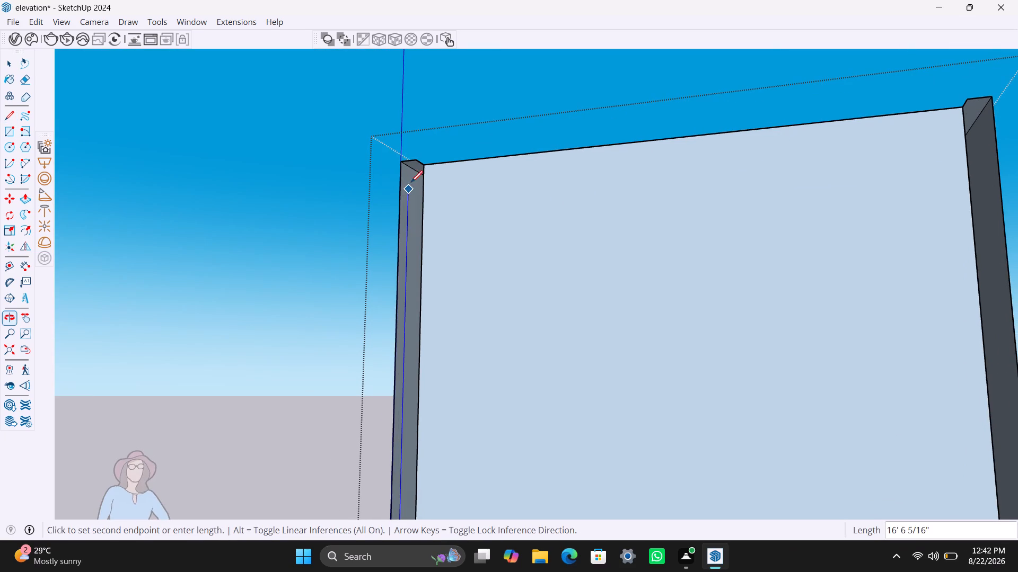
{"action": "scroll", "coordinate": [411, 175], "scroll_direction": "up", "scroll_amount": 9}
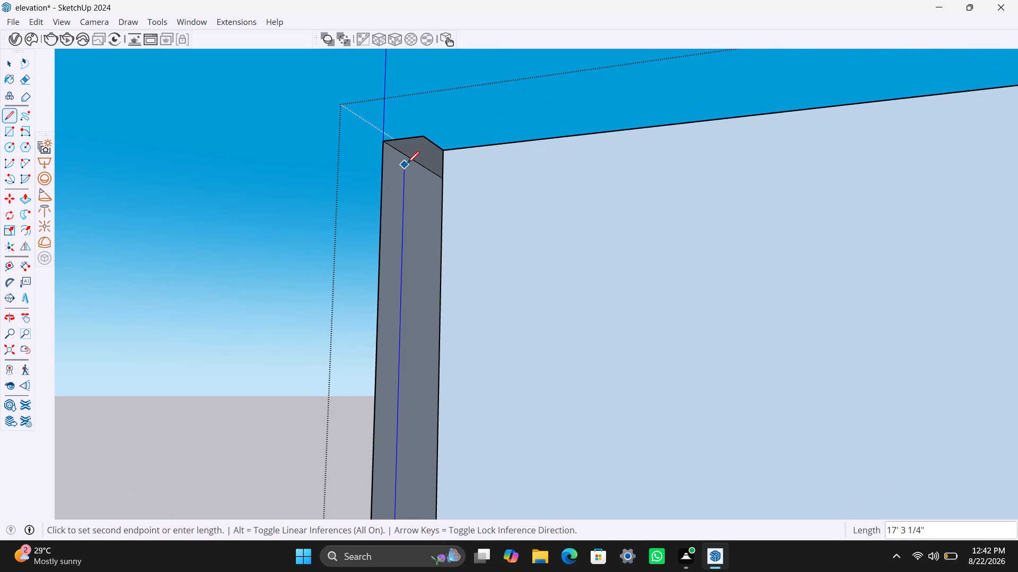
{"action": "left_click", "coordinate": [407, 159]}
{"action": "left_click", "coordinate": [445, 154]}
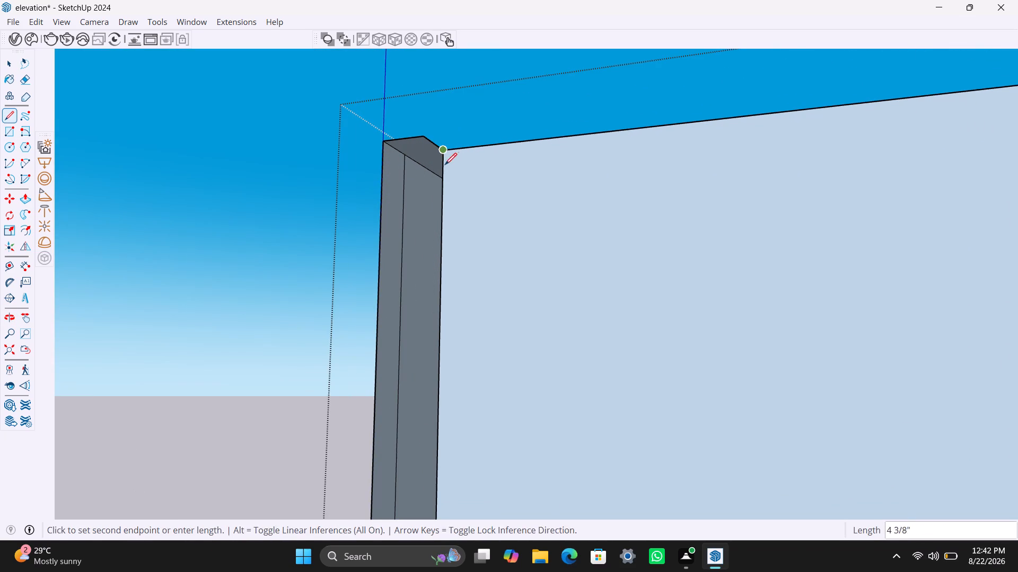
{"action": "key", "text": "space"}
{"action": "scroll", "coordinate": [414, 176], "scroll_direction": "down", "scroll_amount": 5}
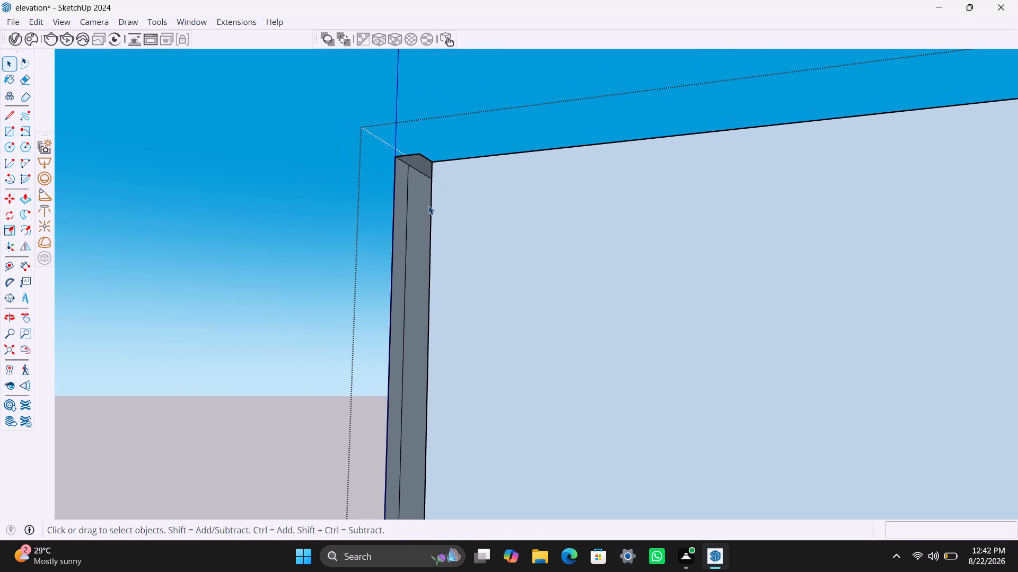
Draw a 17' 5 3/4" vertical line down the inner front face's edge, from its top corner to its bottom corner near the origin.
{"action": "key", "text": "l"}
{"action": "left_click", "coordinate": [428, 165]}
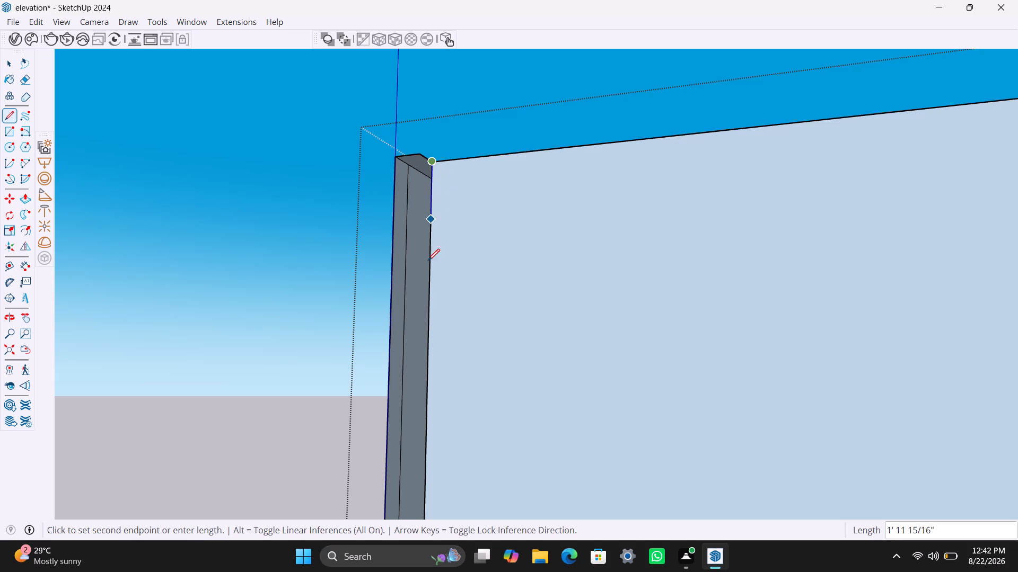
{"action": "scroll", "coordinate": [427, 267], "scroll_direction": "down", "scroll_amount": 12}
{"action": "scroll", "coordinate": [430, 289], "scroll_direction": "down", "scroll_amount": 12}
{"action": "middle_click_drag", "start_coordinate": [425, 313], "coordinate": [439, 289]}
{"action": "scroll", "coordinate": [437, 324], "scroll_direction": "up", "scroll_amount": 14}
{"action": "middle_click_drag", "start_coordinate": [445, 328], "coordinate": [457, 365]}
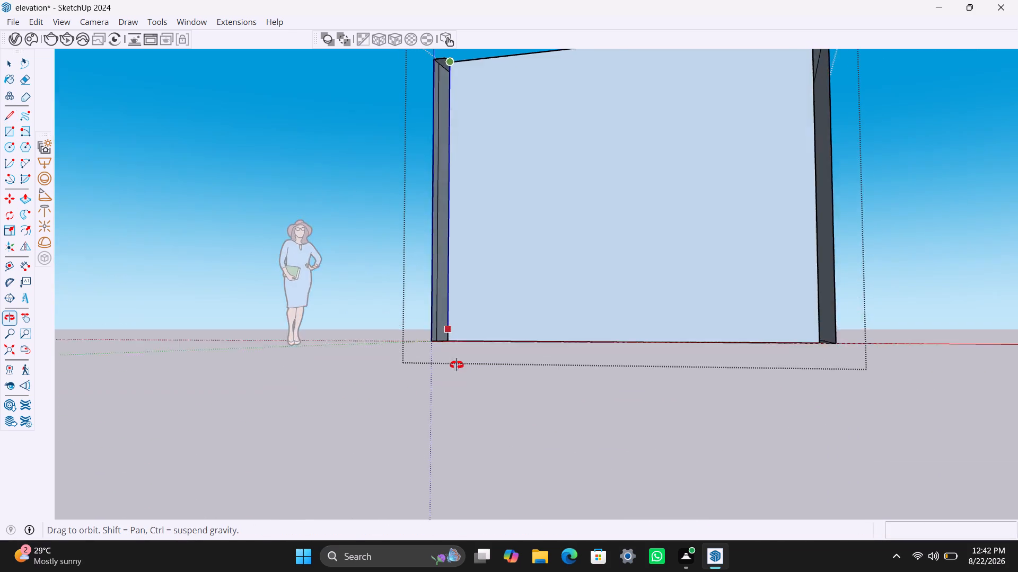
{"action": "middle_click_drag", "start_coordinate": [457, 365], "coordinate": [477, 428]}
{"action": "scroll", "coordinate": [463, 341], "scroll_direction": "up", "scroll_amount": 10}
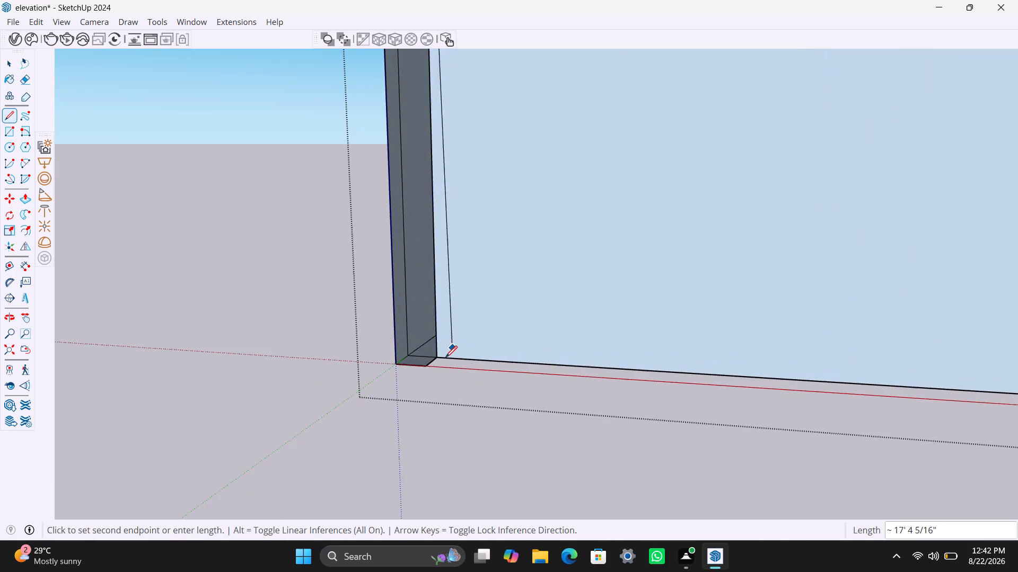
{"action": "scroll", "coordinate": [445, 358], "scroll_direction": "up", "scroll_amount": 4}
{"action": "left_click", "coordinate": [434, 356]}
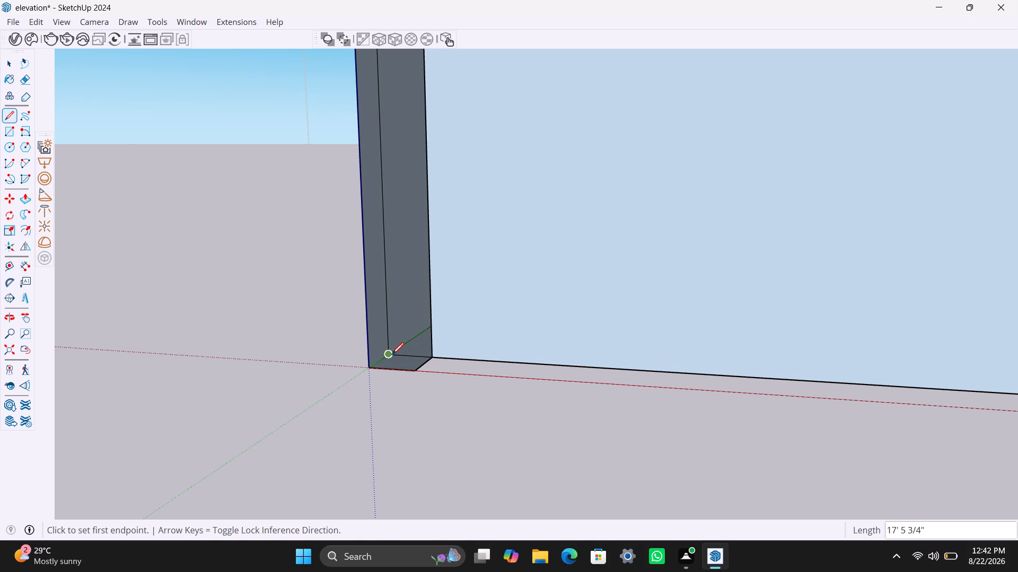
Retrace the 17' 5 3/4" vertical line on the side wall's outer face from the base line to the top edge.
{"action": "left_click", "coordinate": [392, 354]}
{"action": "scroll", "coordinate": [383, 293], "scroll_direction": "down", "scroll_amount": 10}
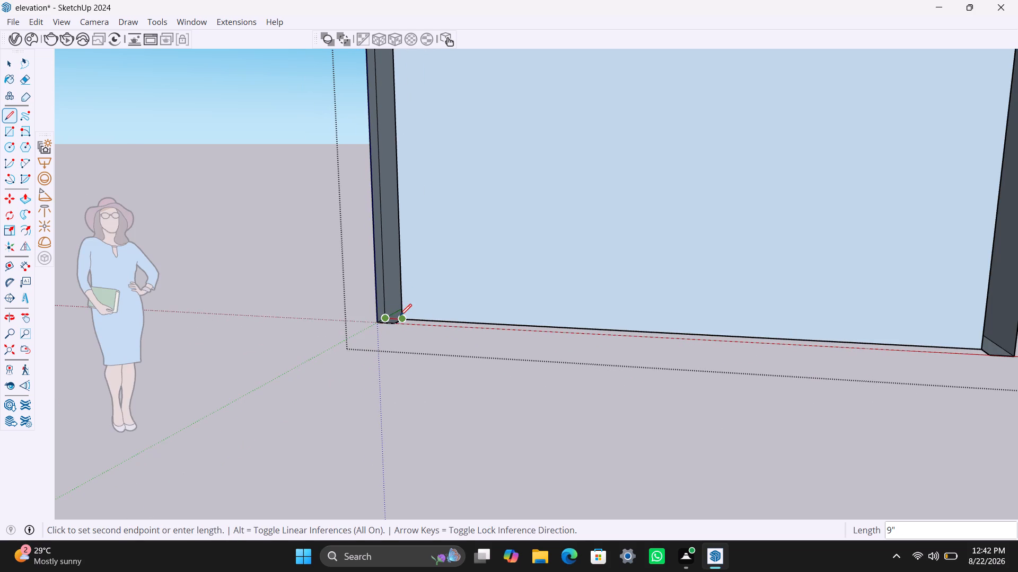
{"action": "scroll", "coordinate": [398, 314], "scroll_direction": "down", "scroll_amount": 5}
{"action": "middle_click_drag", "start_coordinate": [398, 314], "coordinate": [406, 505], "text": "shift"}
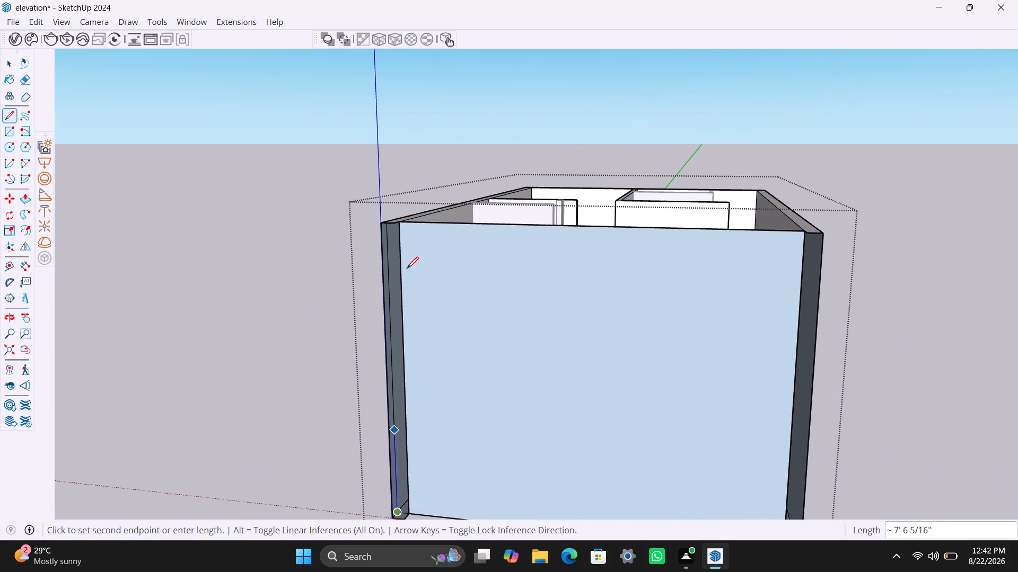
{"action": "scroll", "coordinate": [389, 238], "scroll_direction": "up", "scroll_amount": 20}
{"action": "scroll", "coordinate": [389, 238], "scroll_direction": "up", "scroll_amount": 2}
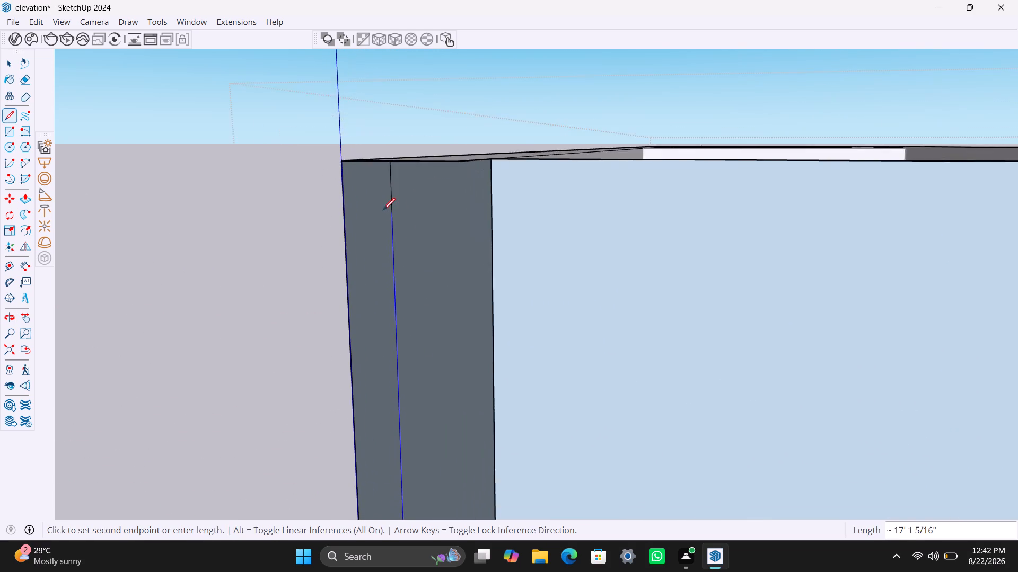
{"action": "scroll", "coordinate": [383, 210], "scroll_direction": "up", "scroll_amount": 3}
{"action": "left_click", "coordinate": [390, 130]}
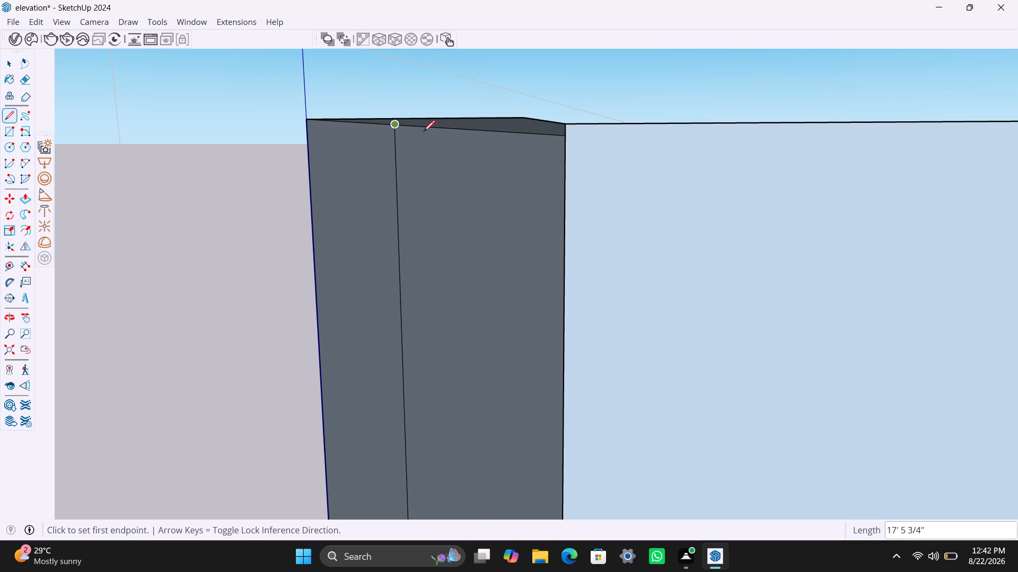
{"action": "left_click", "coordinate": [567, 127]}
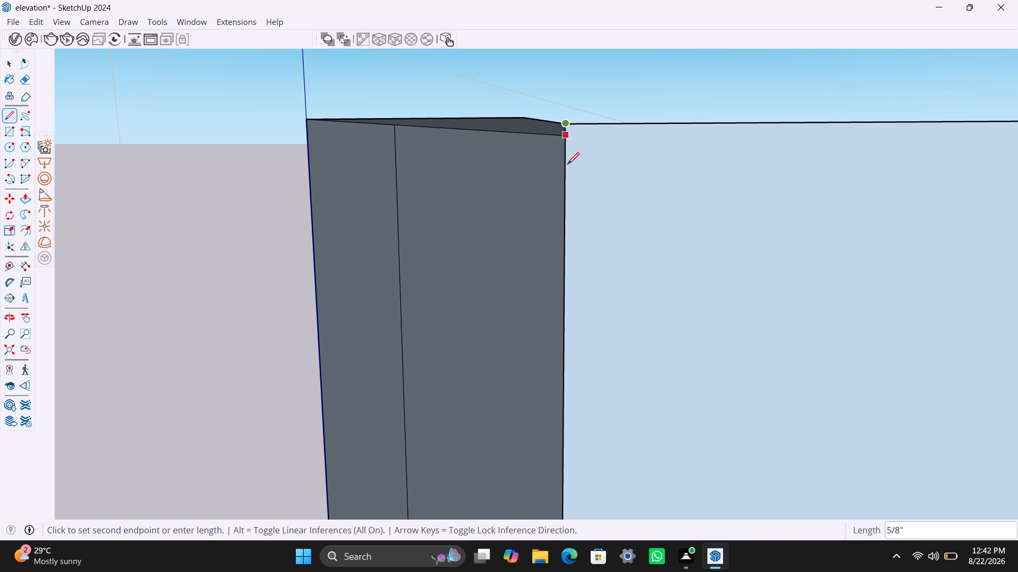
Undo the lines on the side wall end and the deletion of the front wall's faces.
{"action": "key", "text": "ctrl+z"}
{"action": "key", "text": "ctrl+z"}
{"action": "key", "text": "ctrl+z"}
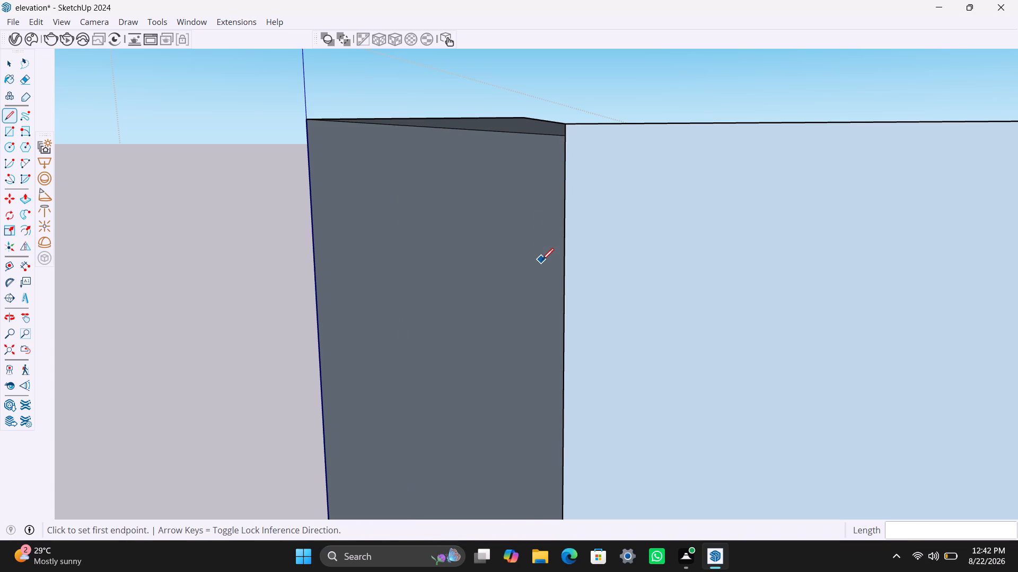
{"action": "key", "text": "ctrl+z"}
{"action": "scroll", "coordinate": [572, 217], "scroll_direction": "down", "scroll_amount": 16}
{"action": "key", "text": "space"}
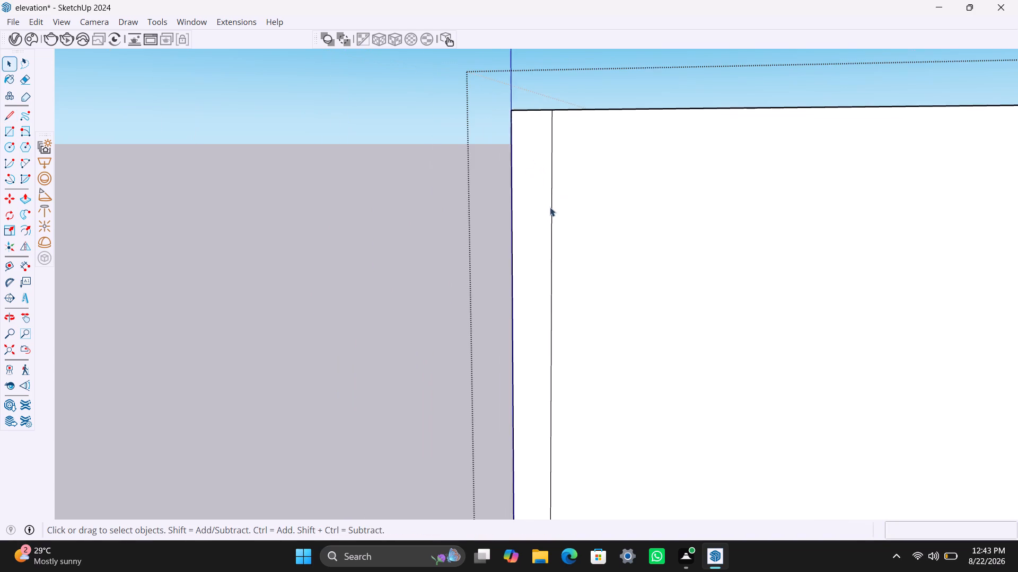
{"action": "scroll", "coordinate": [550, 209], "scroll_direction": "down", "scroll_amount": 7}
{"action": "middle_click_drag", "start_coordinate": [520, 216], "coordinate": [521, 321]}
{"action": "scroll", "coordinate": [604, 283], "scroll_direction": "down", "scroll_amount": 14}
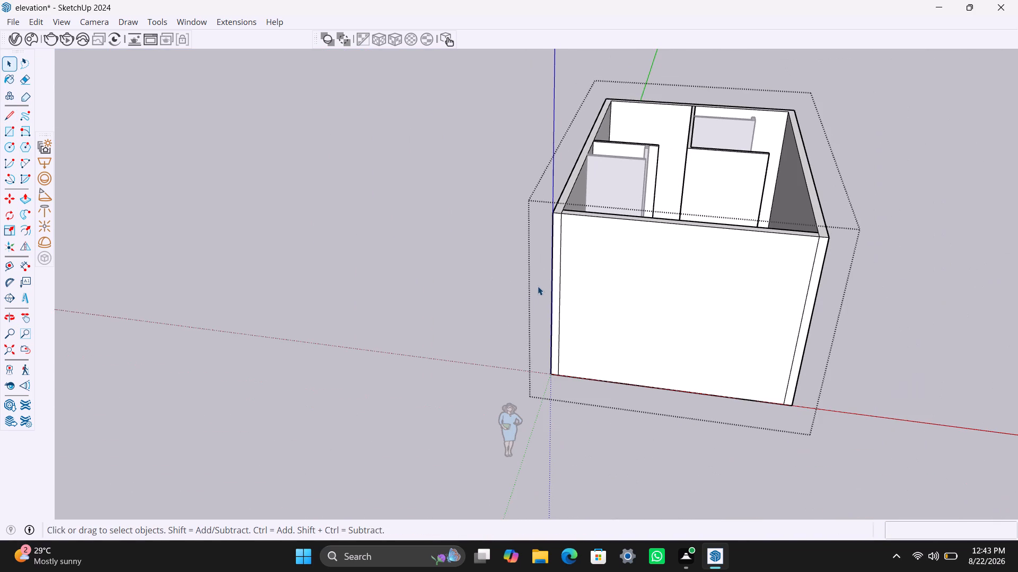
Undo the vertical lines dividing the outer front wall face near both side walls.
{"action": "key", "text": "ctrl+z"}
{"action": "key", "text": "ctrl+z"}
{"action": "key", "text": "ctrl+z"}
{"action": "key", "text": "ctrl+z"}
{"action": "key", "text": "ctrl+z"}
{"action": "key", "text": "ctrl+z"}
{"action": "key", "text": "ctrl+z"}
{"action": "scroll", "coordinate": [587, 294], "scroll_direction": "down", "scroll_amount": 5}
{"action": "middle_click_drag", "start_coordinate": [594, 279], "coordinate": [602, 376]}
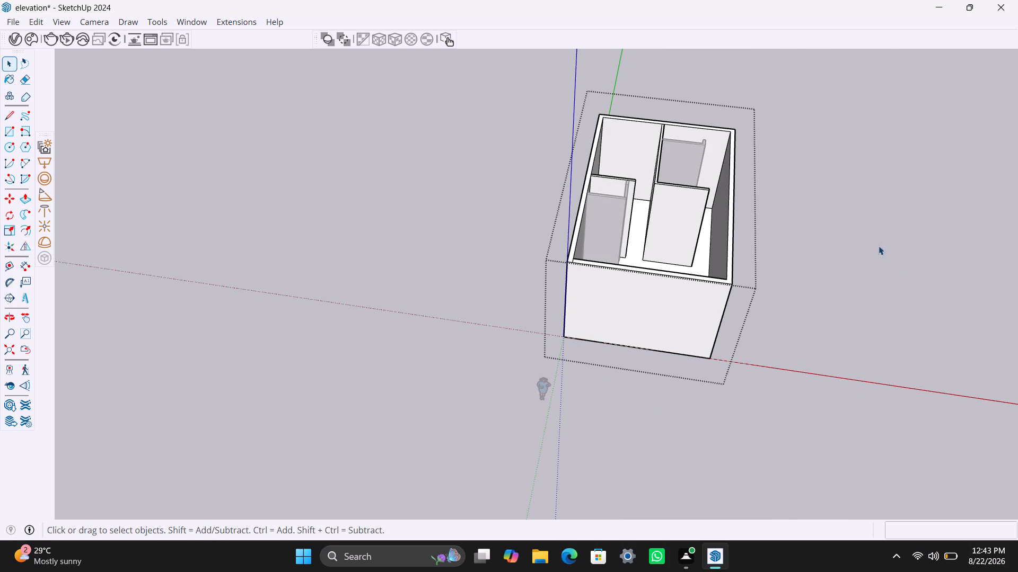
{"action": "left_click", "coordinate": [879, 246]}
{"action": "key", "text": "ctrl+z"}
Check the wall layout from above and undo the short line across the front wall's top near the origin corner.
{"action": "scroll", "coordinate": [714, 263], "scroll_direction": "down", "scroll_amount": 5}
{"action": "middle_click_drag", "start_coordinate": [662, 272], "coordinate": [589, 428], "text": "shift"}
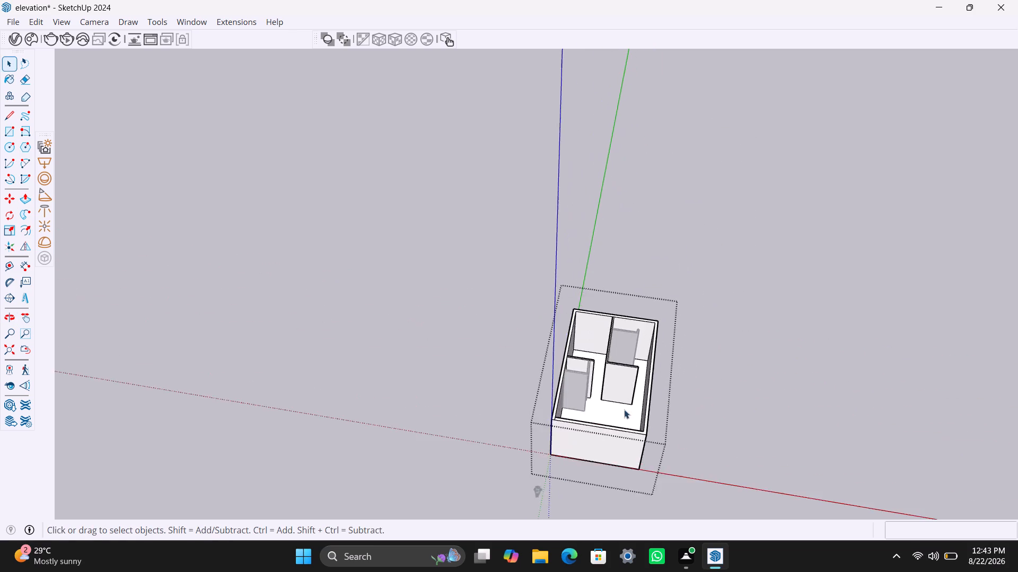
{"action": "scroll", "coordinate": [733, 364], "scroll_direction": "up", "scroll_amount": 4}
{"action": "middle_click_drag", "start_coordinate": [615, 352], "coordinate": [596, 521]}
{"action": "scroll", "coordinate": [576, 445], "scroll_direction": "up", "scroll_amount": 2}
{"action": "triple_click", "coordinate": [682, 434]}
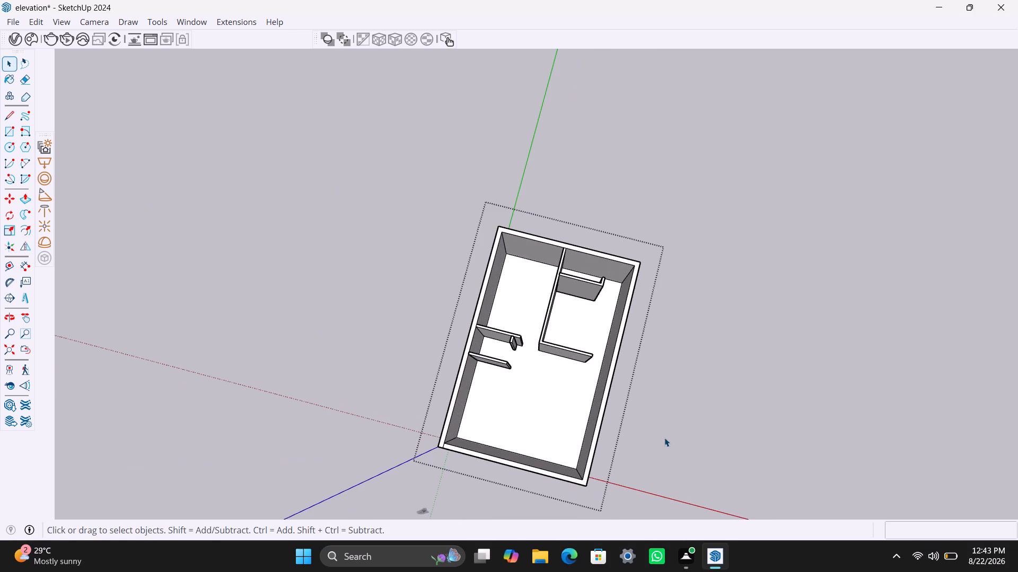
{"action": "scroll", "coordinate": [593, 444], "scroll_direction": "down", "scroll_amount": 4}
{"action": "middle_click_drag", "start_coordinate": [577, 447], "coordinate": [632, 395]}
{"action": "scroll", "coordinate": [551, 406], "scroll_direction": "up", "scroll_amount": 2}
{"action": "middle_click_drag", "start_coordinate": [607, 403], "coordinate": [643, 417]}
{"action": "scroll", "coordinate": [641, 363], "scroll_direction": "up", "scroll_amount": 4}
{"action": "middle_click_drag", "start_coordinate": [580, 383], "coordinate": [541, 388]}
{"action": "scroll", "coordinate": [521, 350], "scroll_direction": "up", "scroll_amount": 4}
{"action": "middle_click_drag", "start_coordinate": [560, 369], "coordinate": [551, 363]}
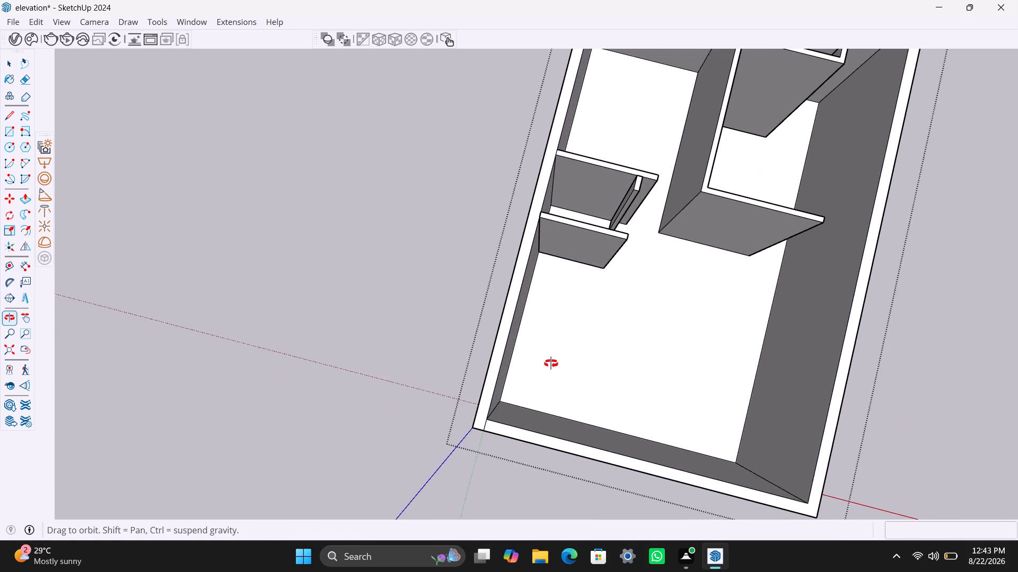
{"action": "middle_click_drag", "start_coordinate": [551, 363], "coordinate": [536, 314]}
{"action": "scroll", "coordinate": [587, 364], "scroll_direction": "down", "scroll_amount": 4}
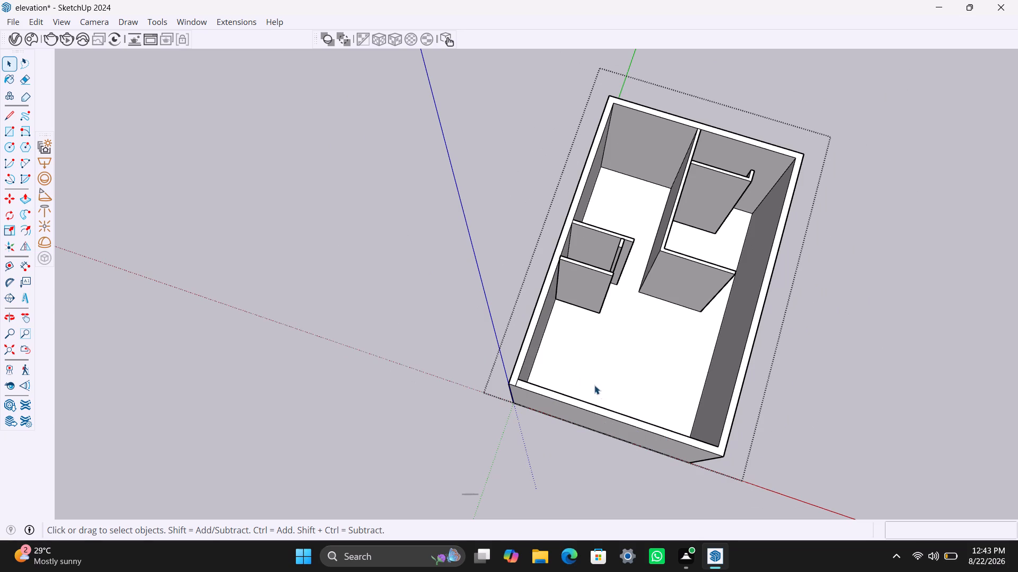
{"action": "middle_click_drag", "start_coordinate": [546, 395], "coordinate": [529, 384]}
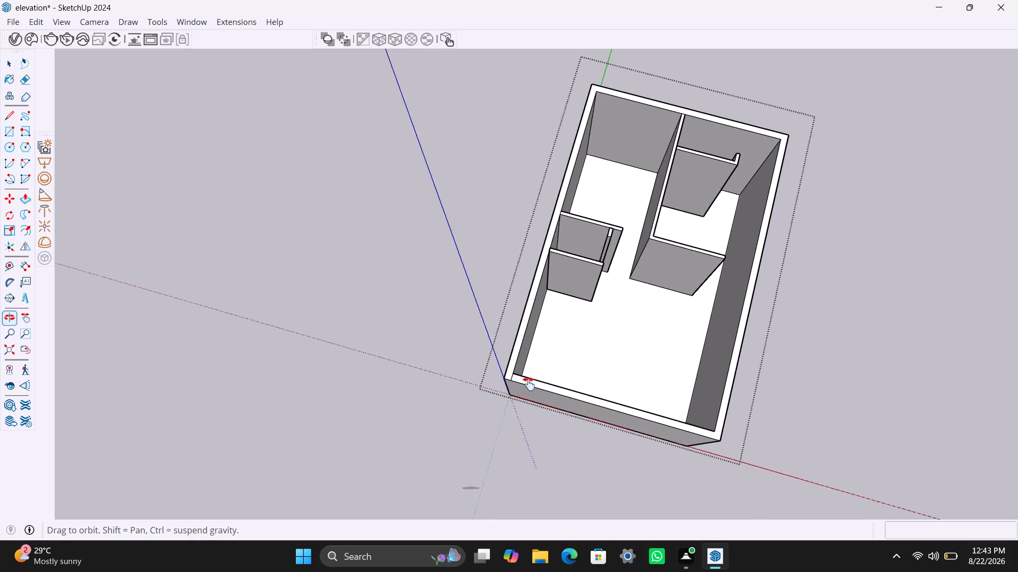
{"action": "middle_click_drag", "start_coordinate": [529, 384], "coordinate": [507, 369]}
{"action": "scroll", "coordinate": [556, 379], "scroll_direction": "up", "scroll_amount": 2}
{"action": "middle_click_drag", "start_coordinate": [568, 390], "coordinate": [594, 404]}
{"action": "scroll", "coordinate": [508, 316], "scroll_direction": "up", "scroll_amount": 2}
{"action": "middle_click_drag", "start_coordinate": [503, 320], "coordinate": [497, 321], "text": "shift"}
{"action": "key", "text": "ctrl+z"}
{"action": "key", "text": "ctrl+z"}
{"action": "scroll", "coordinate": [522, 329], "scroll_direction": "down", "scroll_amount": 4}
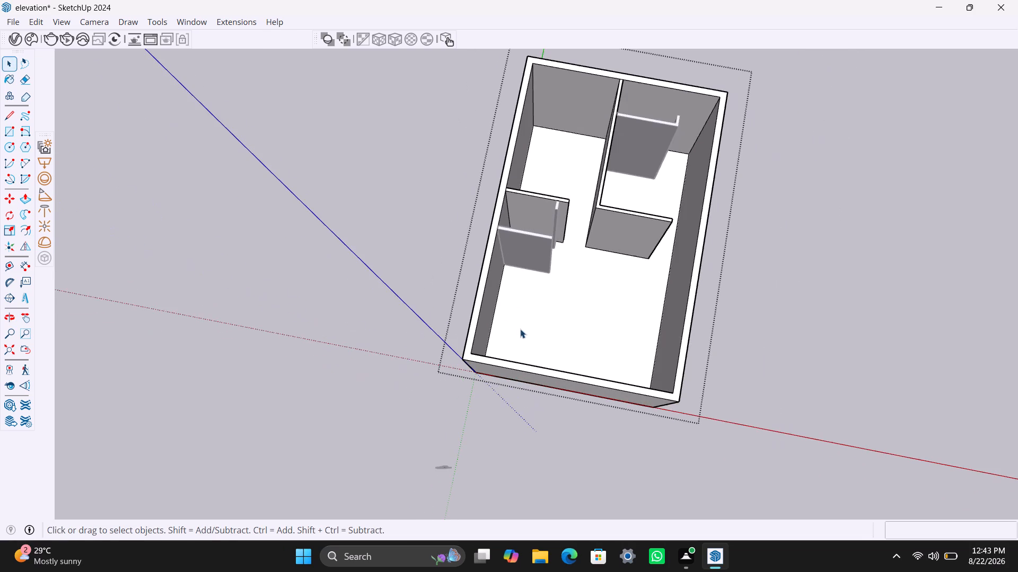
Place a guide line 11' from the inner base edge of the side wall near the origin, running along the floor.
{"action": "middle_click_drag", "start_coordinate": [514, 326], "coordinate": [435, 326]}
{"action": "scroll", "coordinate": [415, 328], "scroll_direction": "up", "scroll_amount": 2}
{"action": "key", "text": "t"}
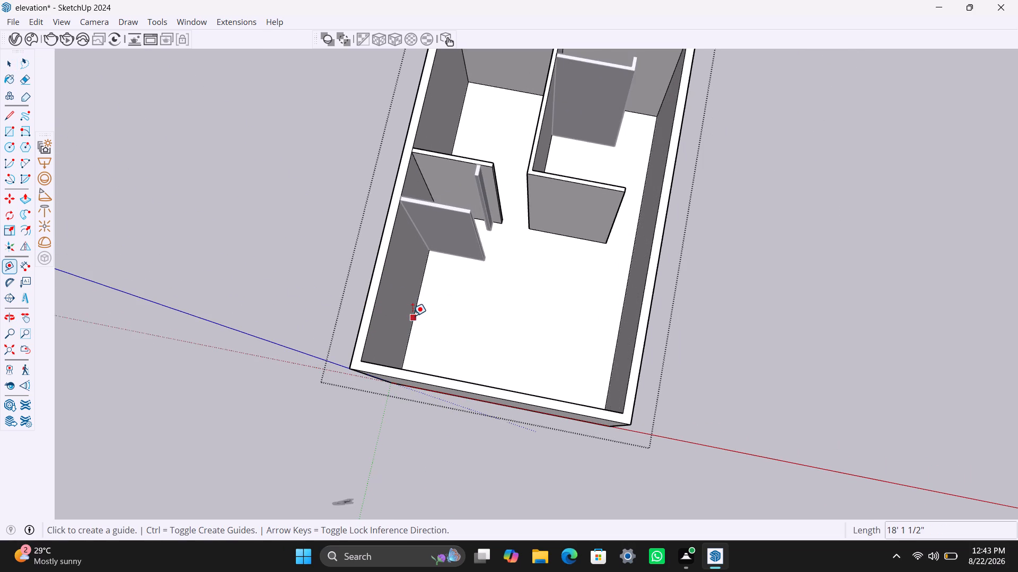
{"action": "left_click", "coordinate": [415, 299]}
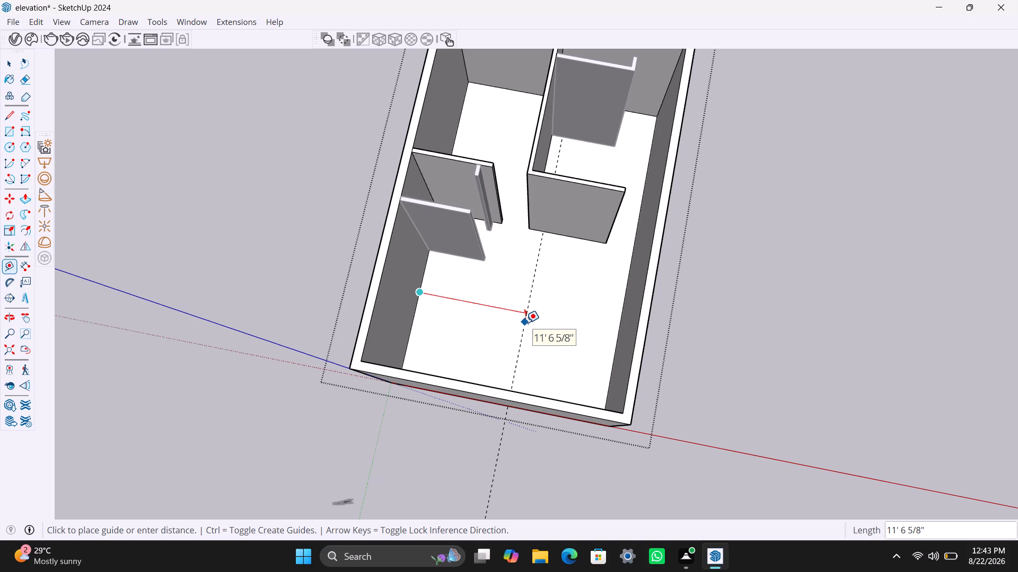
{"action": "type", "text": "11'"}
{"action": "key", "text": "Return"}
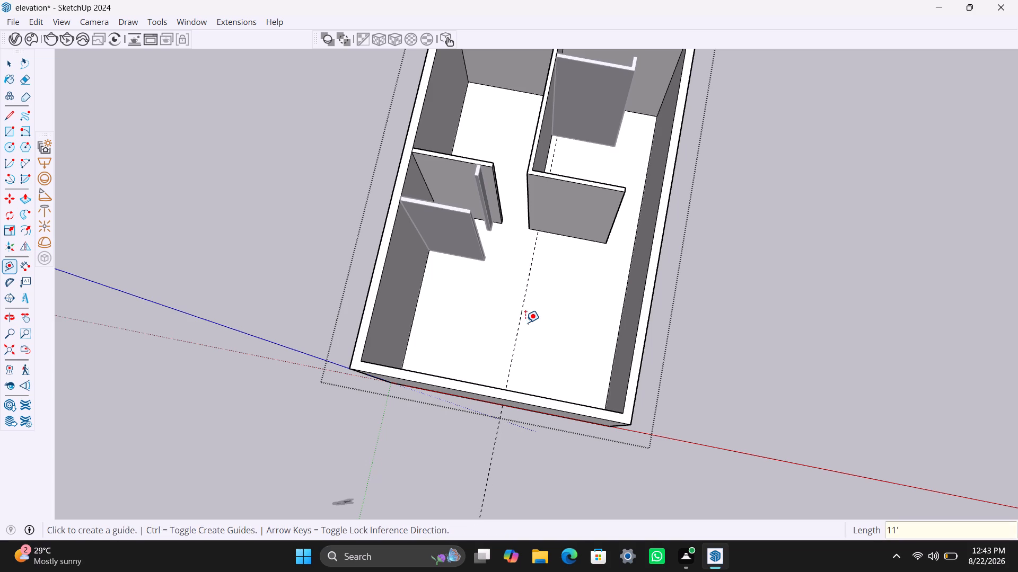
{"action": "key", "text": "space"}
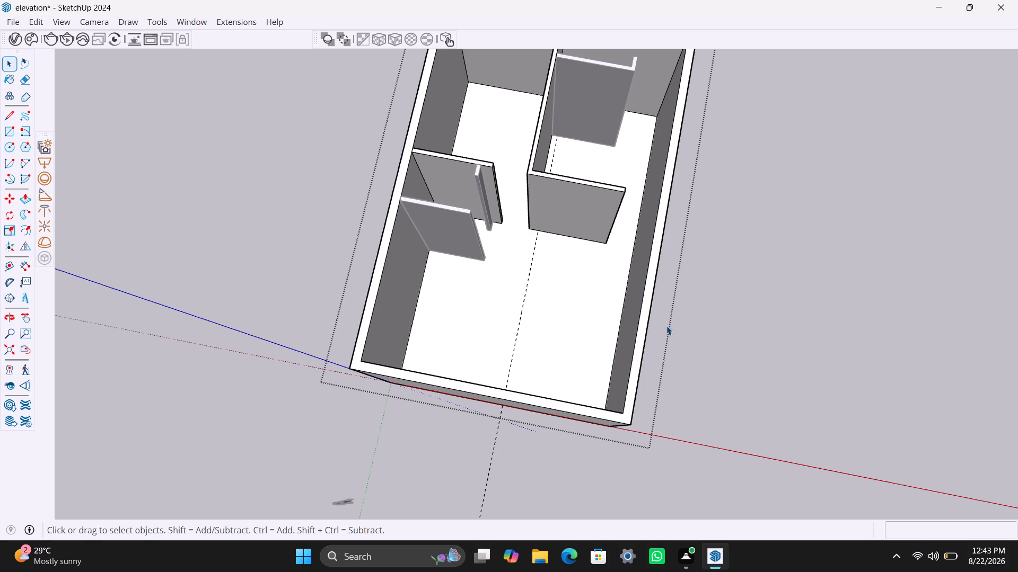
{"action": "scroll", "coordinate": [477, 265], "scroll_direction": "down", "scroll_amount": 1}
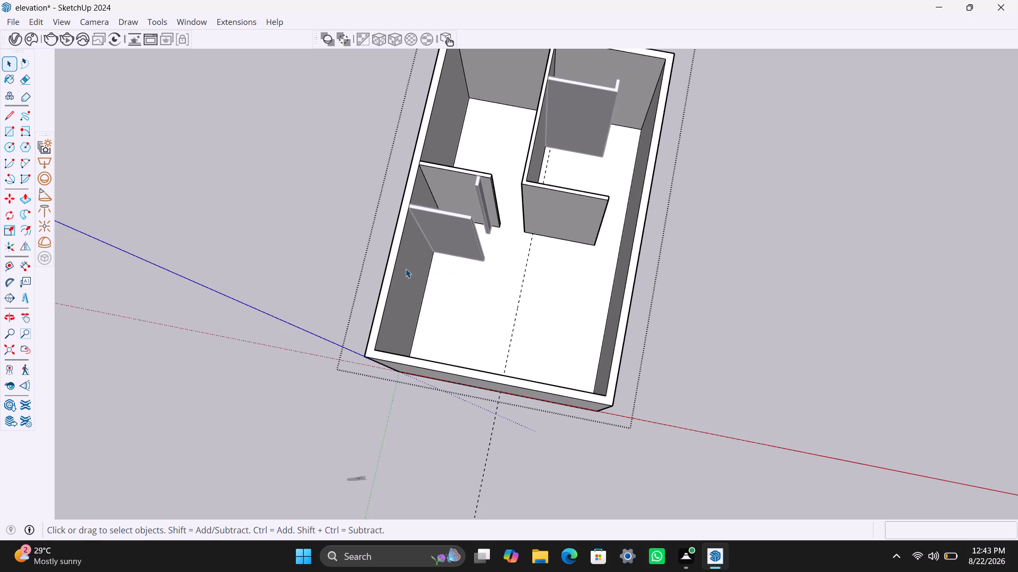
Place a guide line 9" inside the inner base edge of the side wall farther from the origin.
{"action": "middle_click_drag", "start_coordinate": [408, 273], "coordinate": [508, 310]}
{"action": "middle_click_drag", "start_coordinate": [572, 300], "coordinate": [514, 305]}
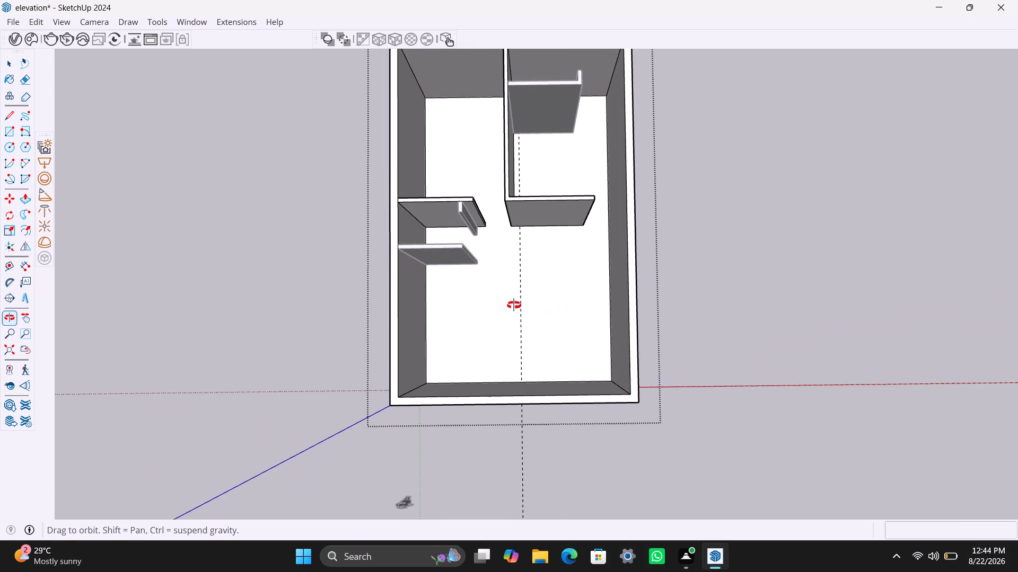
{"action": "middle_click_drag", "start_coordinate": [514, 305], "coordinate": [510, 305]}
{"action": "scroll", "coordinate": [516, 284], "scroll_direction": "up", "scroll_amount": 1}
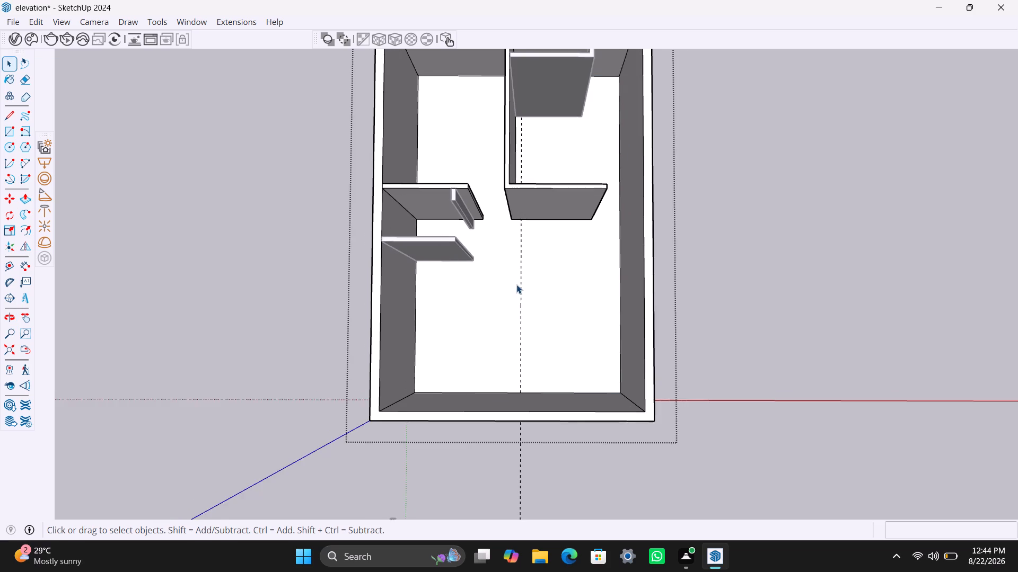
{"action": "scroll", "coordinate": [516, 284], "scroll_direction": "up", "scroll_amount": 1}
{"action": "middle_click_drag", "start_coordinate": [525, 286], "coordinate": [504, 286]}
{"action": "scroll", "coordinate": [547, 295], "scroll_direction": "up", "scroll_amount": 1}
{"action": "key", "text": "t"}
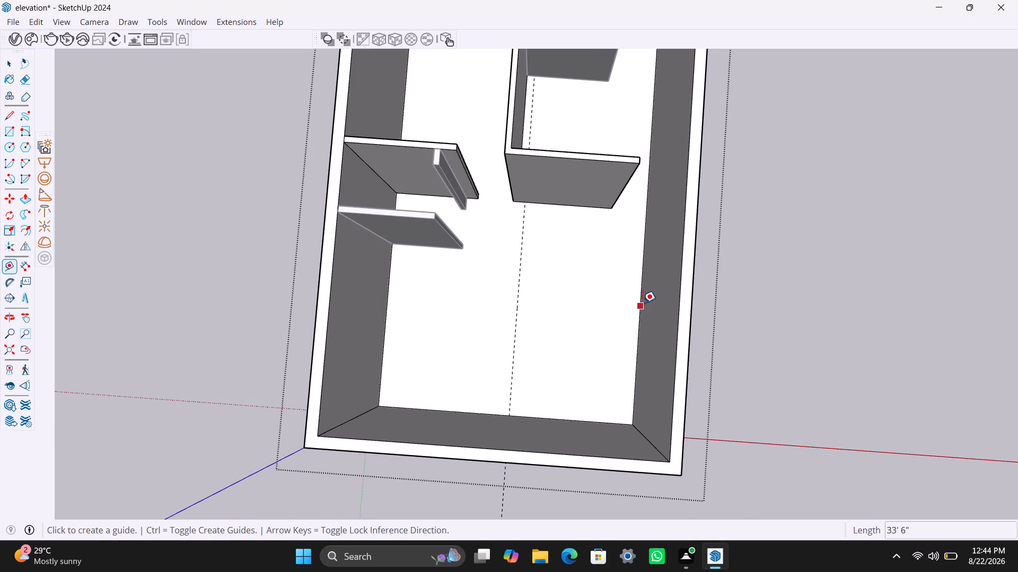
{"action": "left_click", "coordinate": [643, 301]}
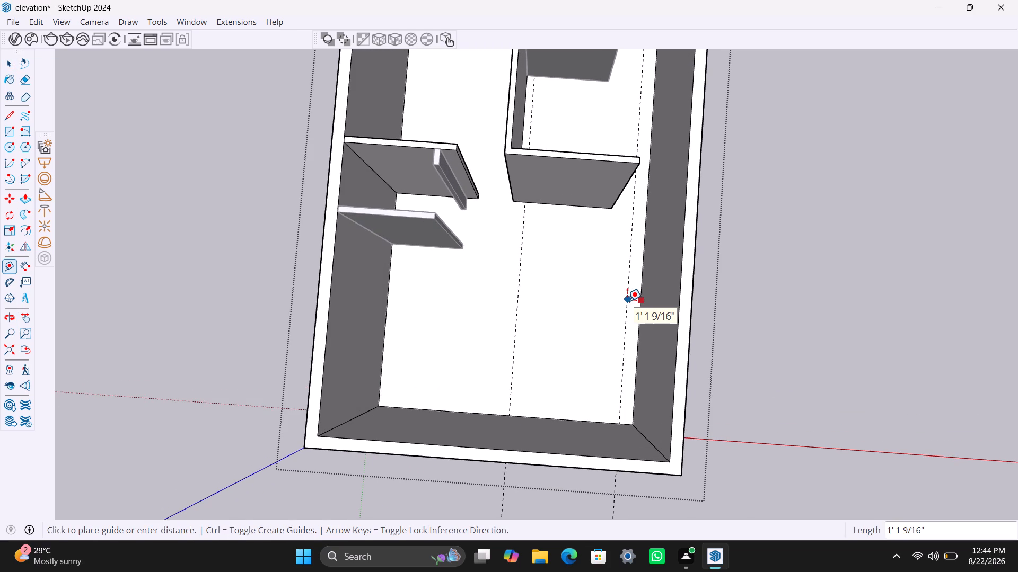
{"action": "type", "text": "9\""}
{"action": "key", "text": "Return"}
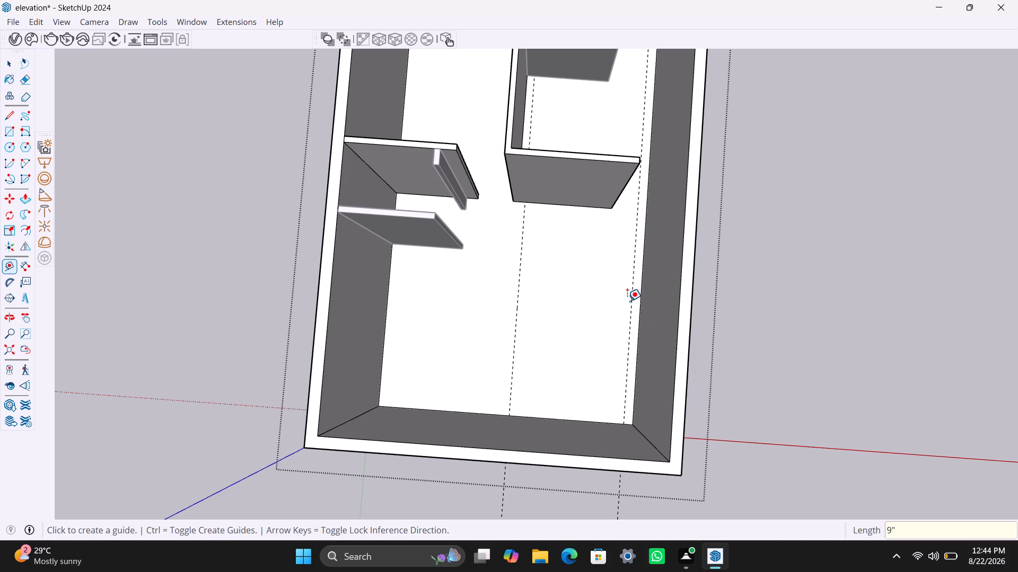
Place a second parallel guide 2'6" from the 9" guide, on the side facing the origin wall.
{"action": "left_click", "coordinate": [631, 285]}
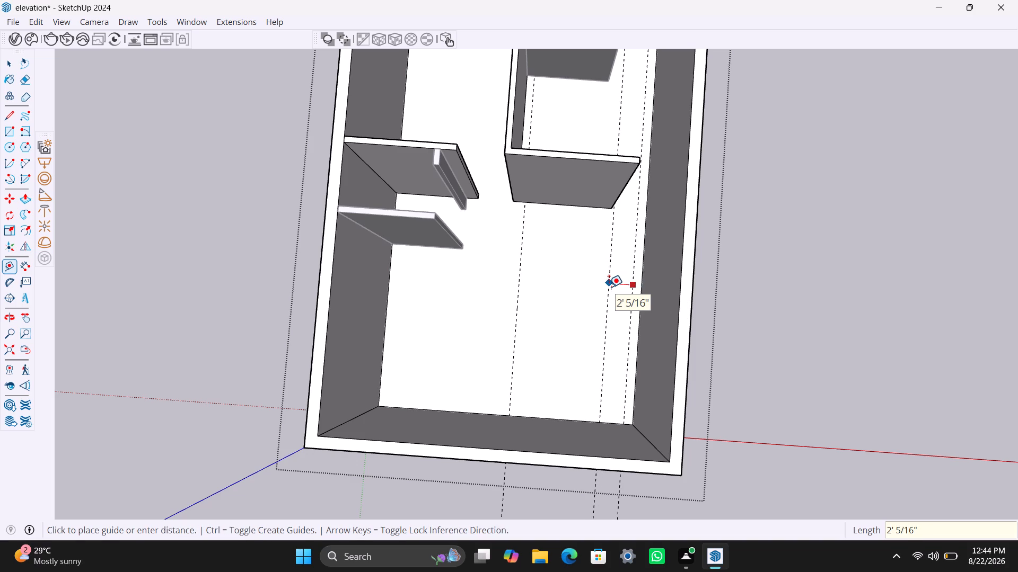
{"action": "type", "text": "2'"}
{"action": "key", "text": "6"}
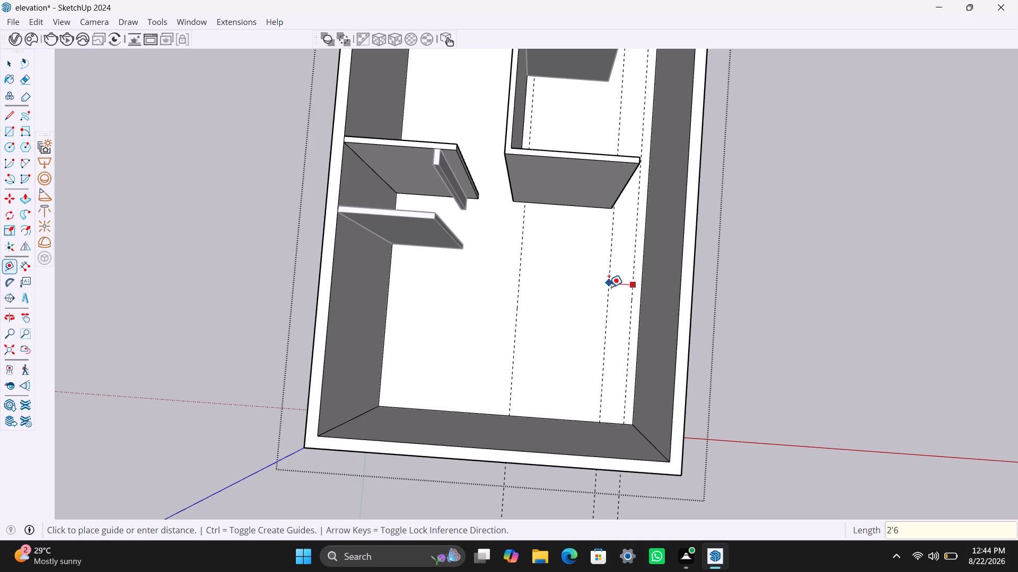
{"action": "key", "text": "shift+quotedbl"}
{"action": "key", "text": "Return"}
Place a parallel guide 3' beyond the 2'6" guide, towards the origin wall, and dismiss the battery notice.
{"action": "left_click", "coordinate": [606, 286]}
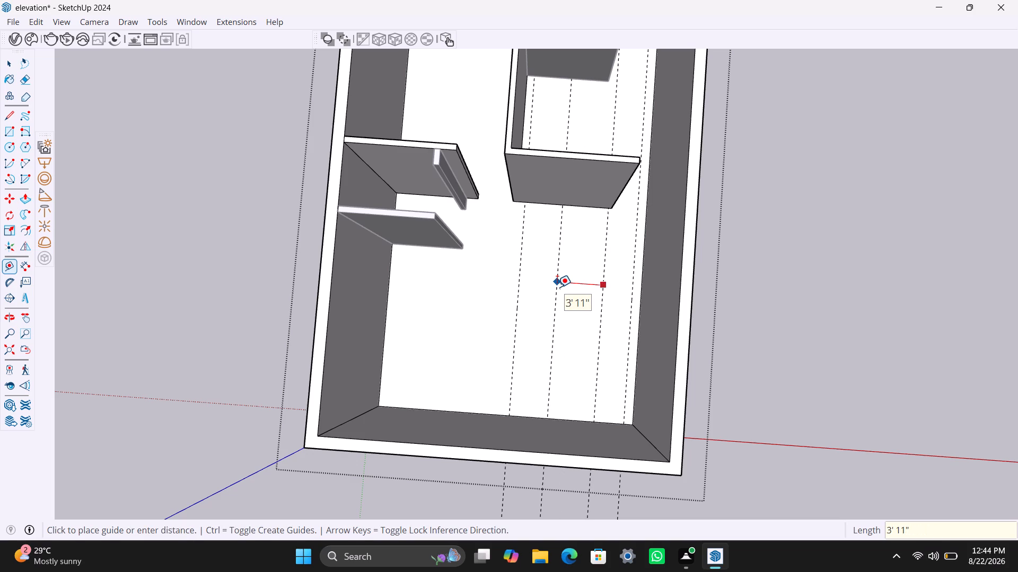
{"action": "type", "text": "3'"}
{"action": "key", "text": "Return"}
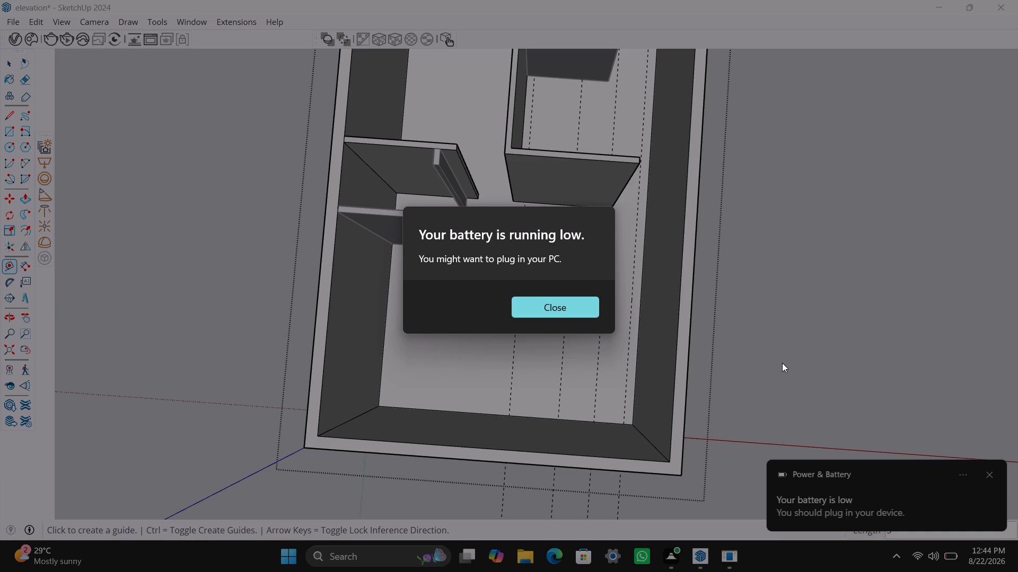
{"action": "left_click", "coordinate": [574, 314]}
Place another parallel guide 2' beyond the 3' guide, towards the origin wall.
{"action": "left_click", "coordinate": [568, 294]}
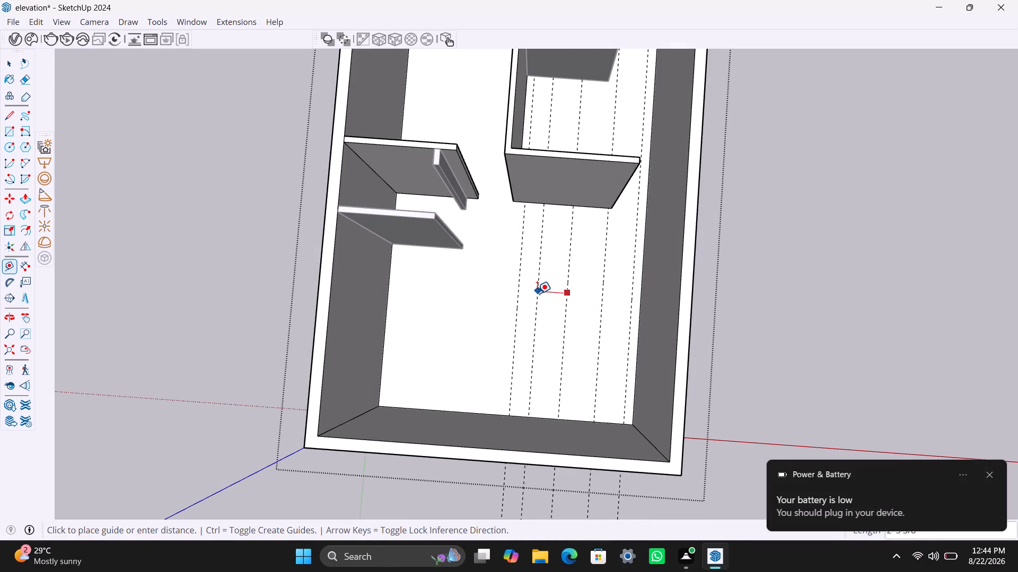
{"action": "key", "text": "2"}
{"action": "key", "text": "apostrophe"}
{"action": "key", "text": "Return"}
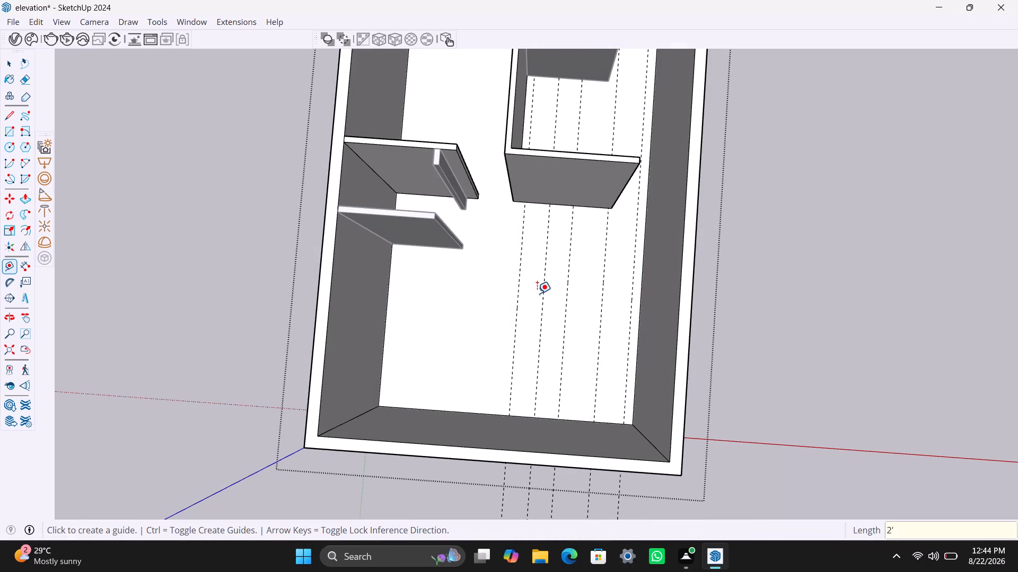
Delete the earlier 11' guide line, the one closest to the origin wall.
{"action": "key", "text": "space"}
{"action": "left_click", "coordinate": [519, 290]}
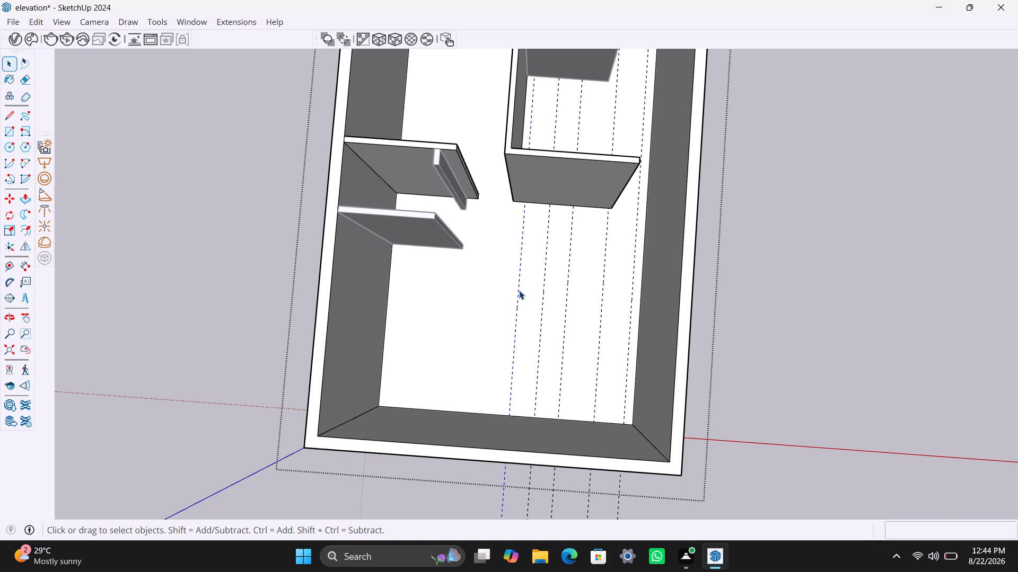
{"action": "key", "text": "Delete"}
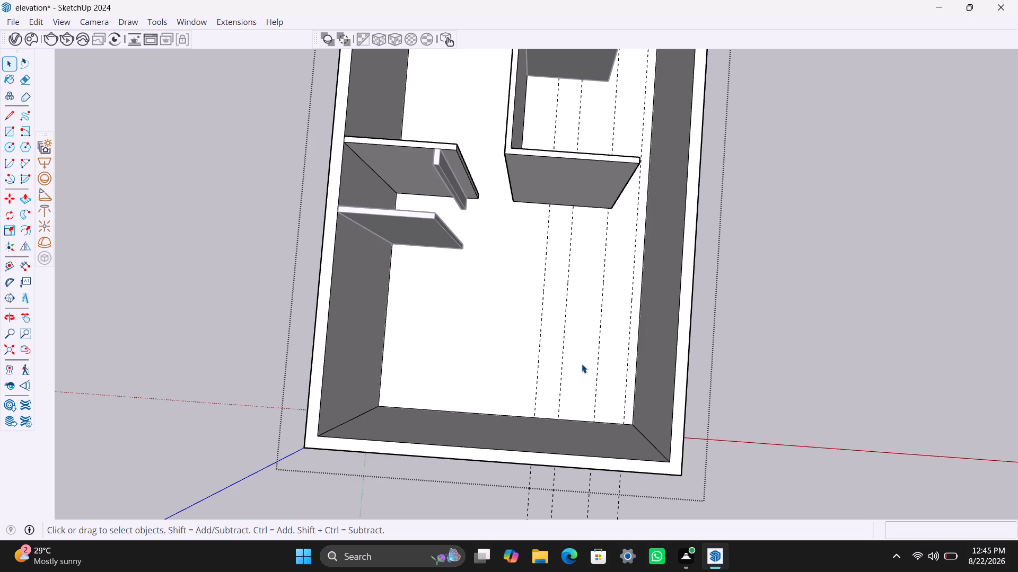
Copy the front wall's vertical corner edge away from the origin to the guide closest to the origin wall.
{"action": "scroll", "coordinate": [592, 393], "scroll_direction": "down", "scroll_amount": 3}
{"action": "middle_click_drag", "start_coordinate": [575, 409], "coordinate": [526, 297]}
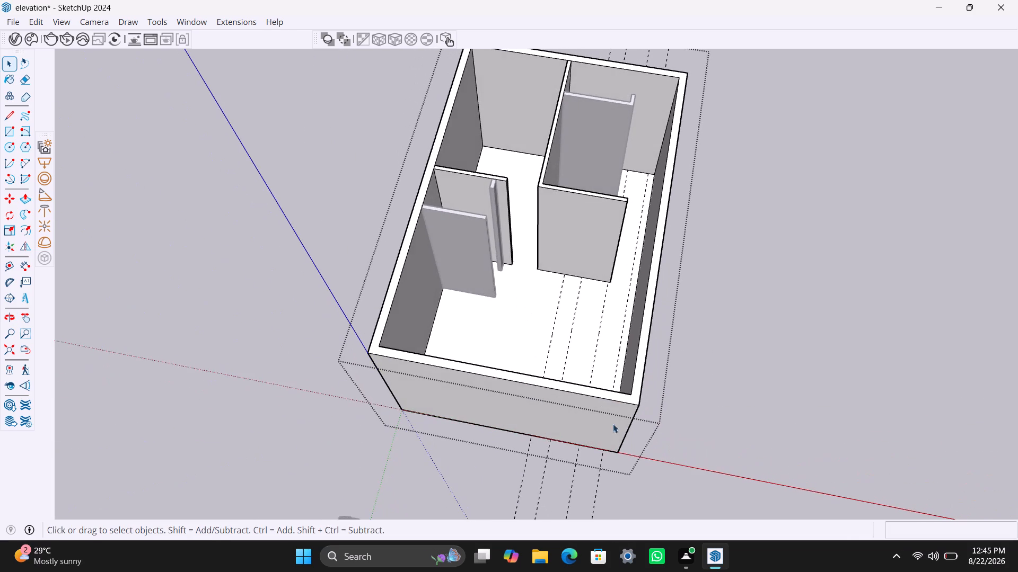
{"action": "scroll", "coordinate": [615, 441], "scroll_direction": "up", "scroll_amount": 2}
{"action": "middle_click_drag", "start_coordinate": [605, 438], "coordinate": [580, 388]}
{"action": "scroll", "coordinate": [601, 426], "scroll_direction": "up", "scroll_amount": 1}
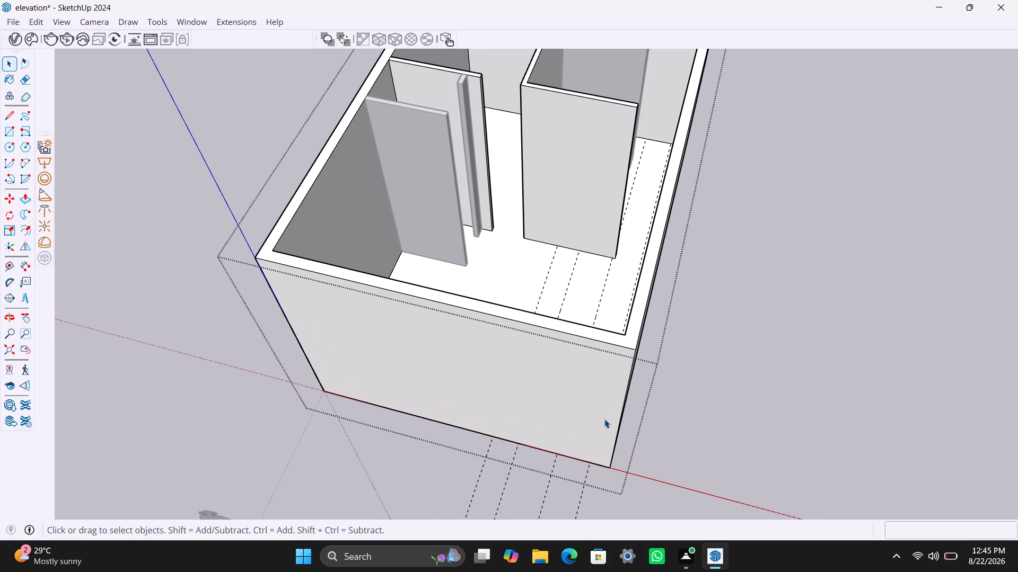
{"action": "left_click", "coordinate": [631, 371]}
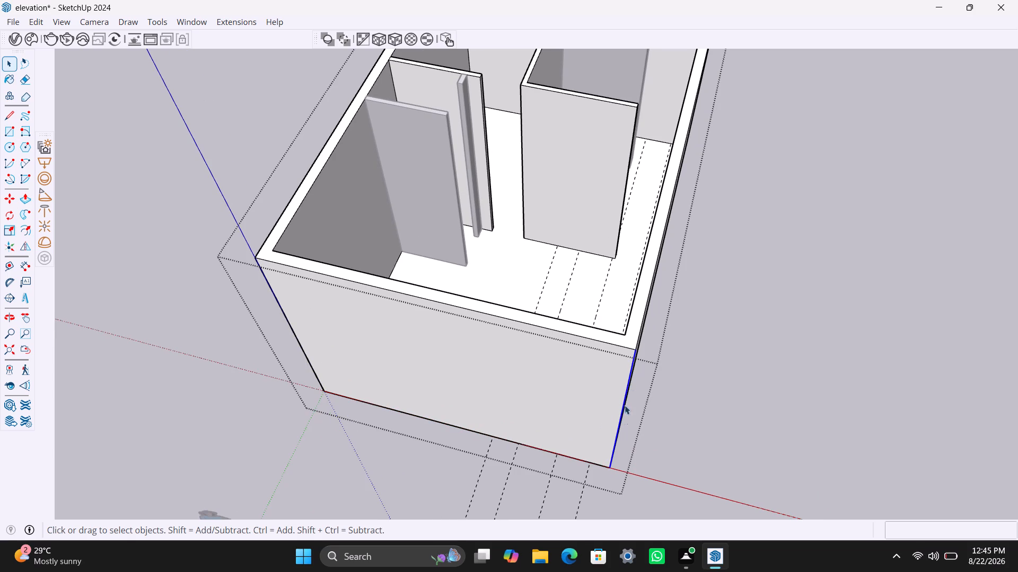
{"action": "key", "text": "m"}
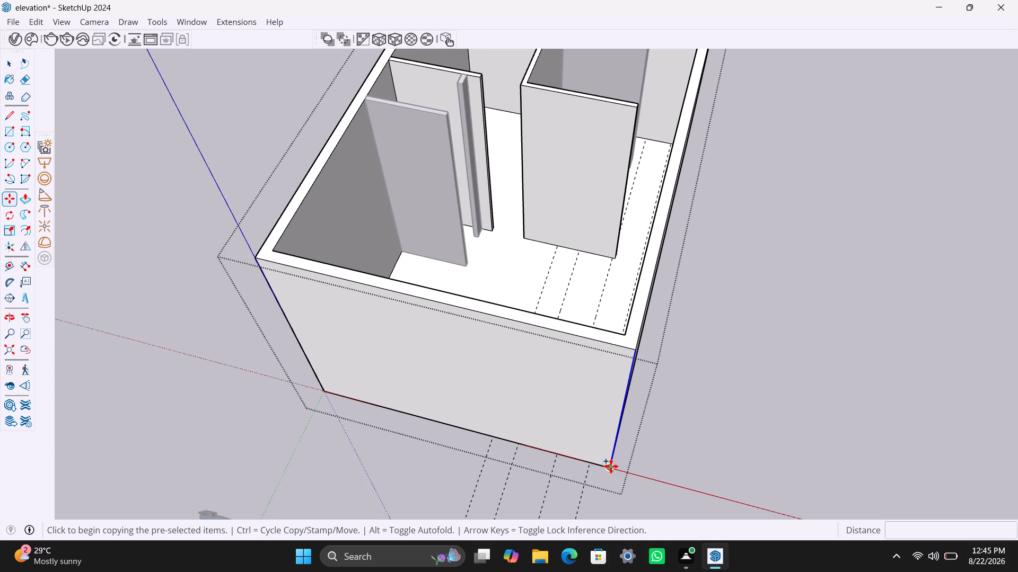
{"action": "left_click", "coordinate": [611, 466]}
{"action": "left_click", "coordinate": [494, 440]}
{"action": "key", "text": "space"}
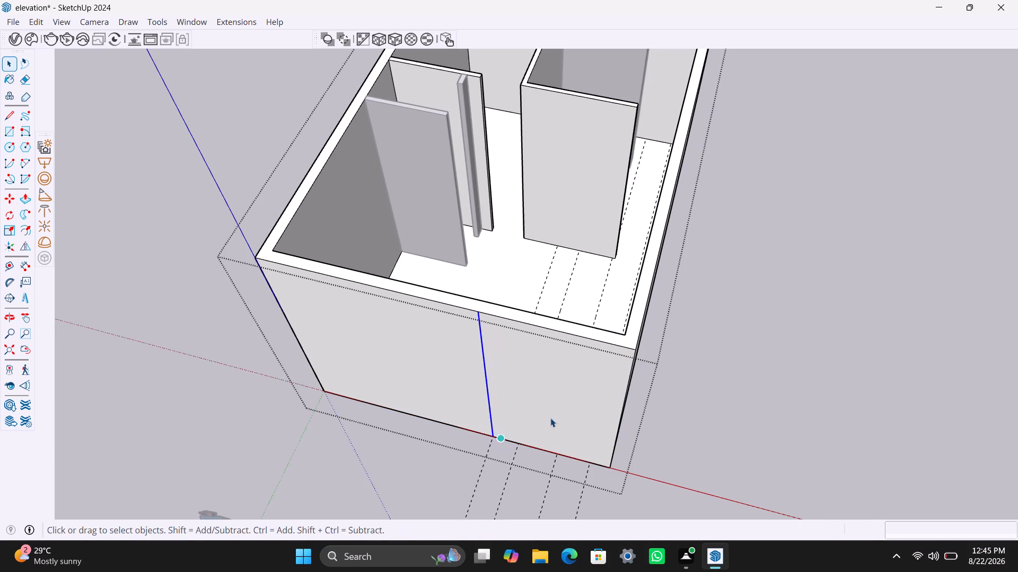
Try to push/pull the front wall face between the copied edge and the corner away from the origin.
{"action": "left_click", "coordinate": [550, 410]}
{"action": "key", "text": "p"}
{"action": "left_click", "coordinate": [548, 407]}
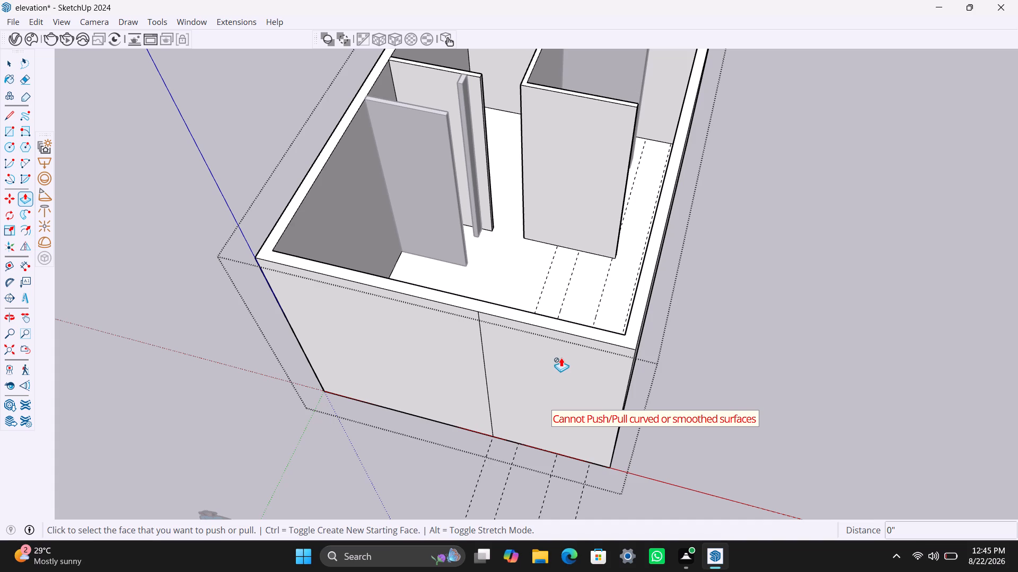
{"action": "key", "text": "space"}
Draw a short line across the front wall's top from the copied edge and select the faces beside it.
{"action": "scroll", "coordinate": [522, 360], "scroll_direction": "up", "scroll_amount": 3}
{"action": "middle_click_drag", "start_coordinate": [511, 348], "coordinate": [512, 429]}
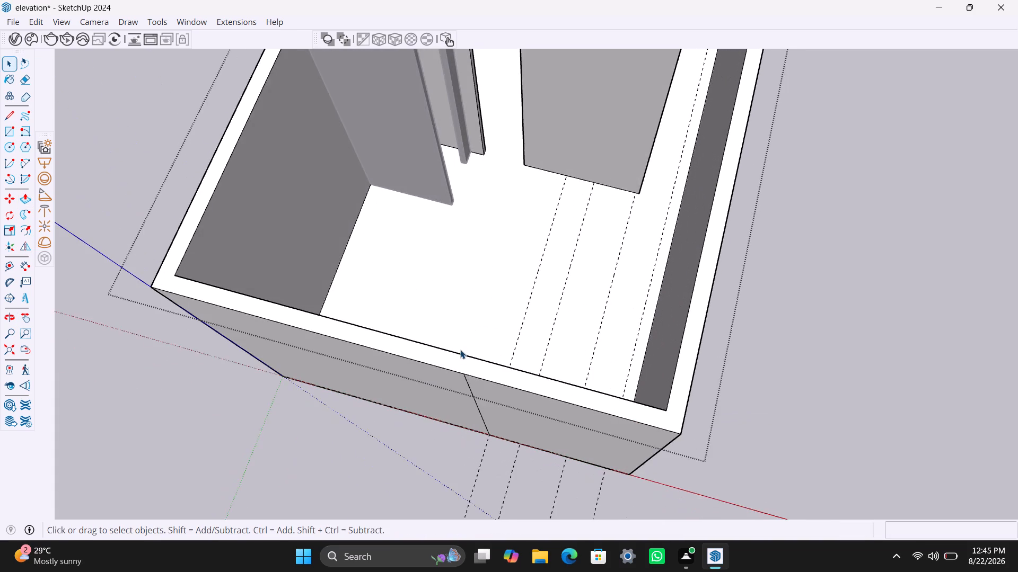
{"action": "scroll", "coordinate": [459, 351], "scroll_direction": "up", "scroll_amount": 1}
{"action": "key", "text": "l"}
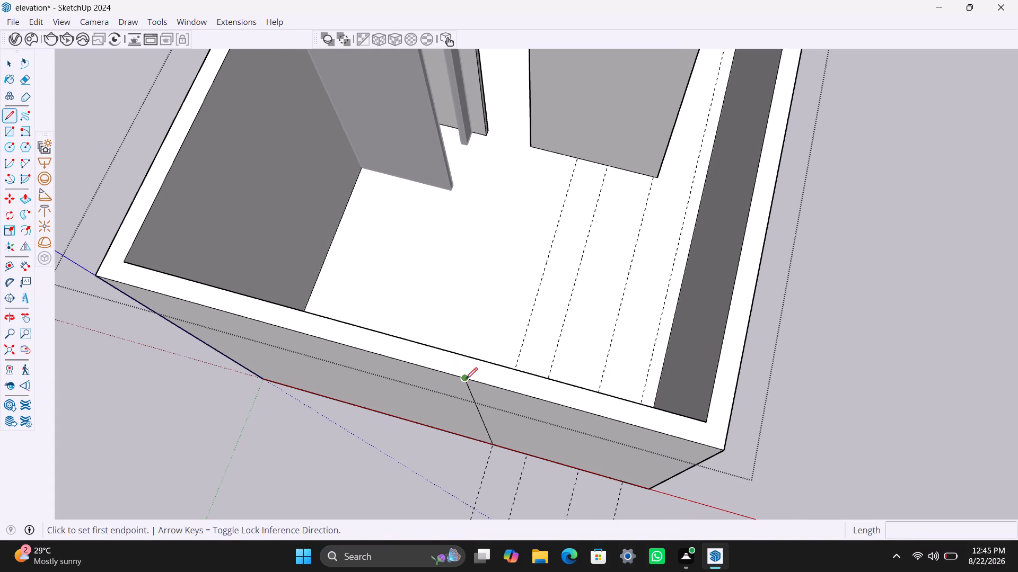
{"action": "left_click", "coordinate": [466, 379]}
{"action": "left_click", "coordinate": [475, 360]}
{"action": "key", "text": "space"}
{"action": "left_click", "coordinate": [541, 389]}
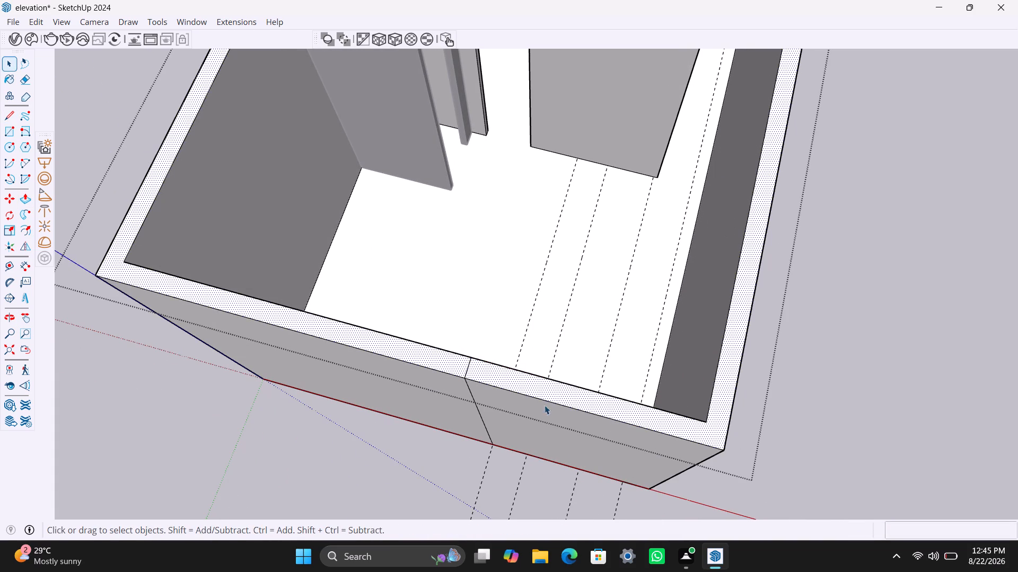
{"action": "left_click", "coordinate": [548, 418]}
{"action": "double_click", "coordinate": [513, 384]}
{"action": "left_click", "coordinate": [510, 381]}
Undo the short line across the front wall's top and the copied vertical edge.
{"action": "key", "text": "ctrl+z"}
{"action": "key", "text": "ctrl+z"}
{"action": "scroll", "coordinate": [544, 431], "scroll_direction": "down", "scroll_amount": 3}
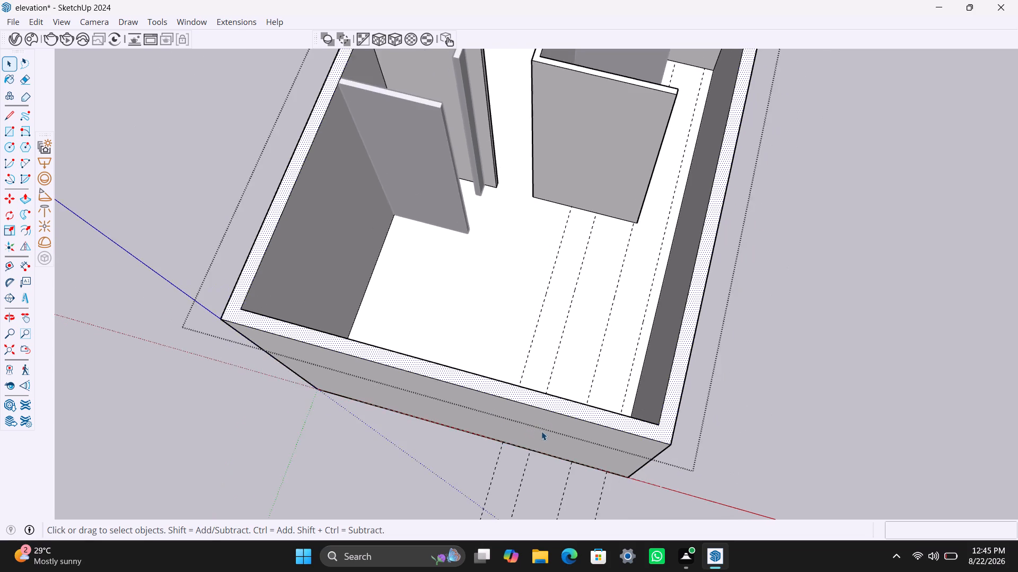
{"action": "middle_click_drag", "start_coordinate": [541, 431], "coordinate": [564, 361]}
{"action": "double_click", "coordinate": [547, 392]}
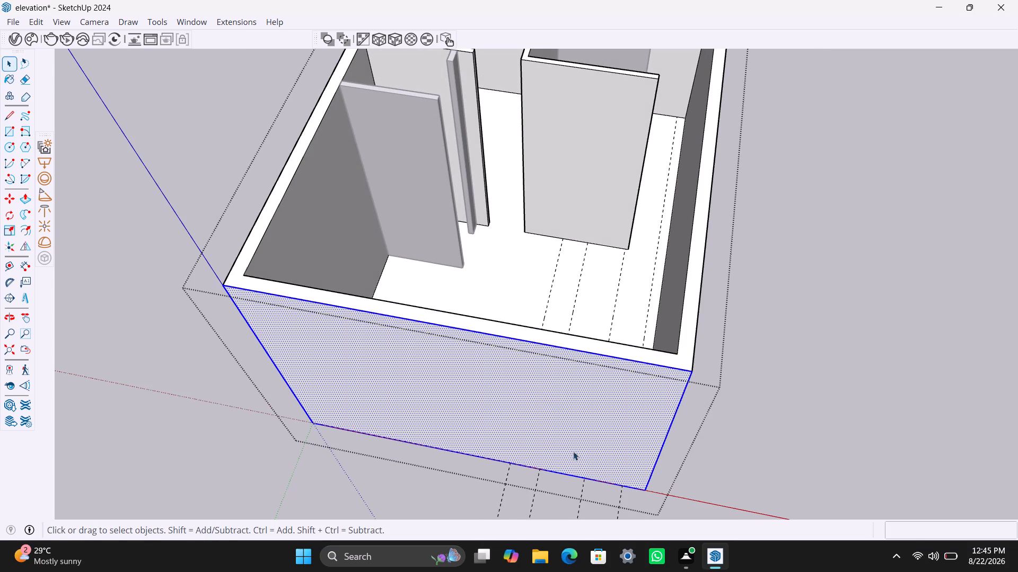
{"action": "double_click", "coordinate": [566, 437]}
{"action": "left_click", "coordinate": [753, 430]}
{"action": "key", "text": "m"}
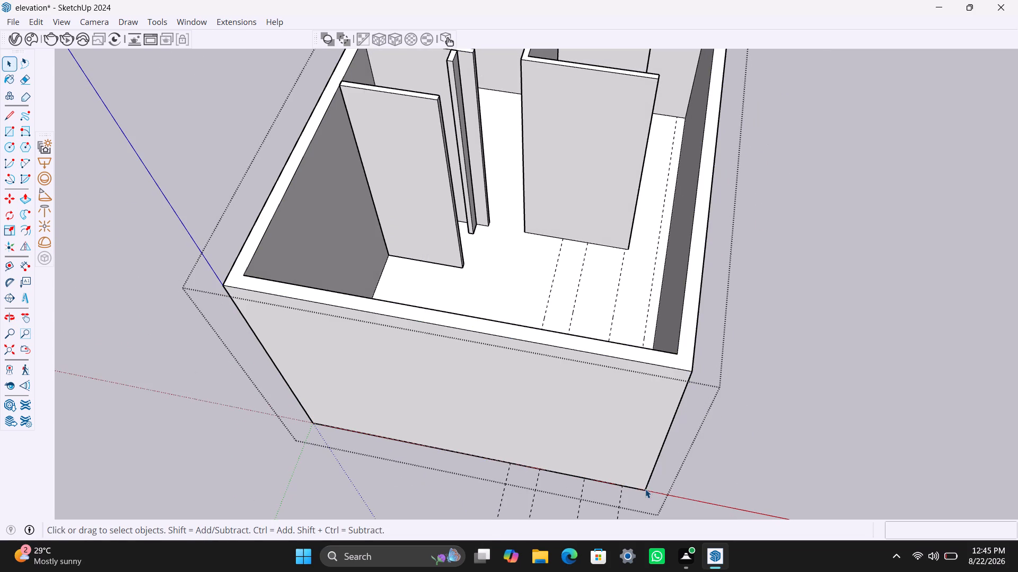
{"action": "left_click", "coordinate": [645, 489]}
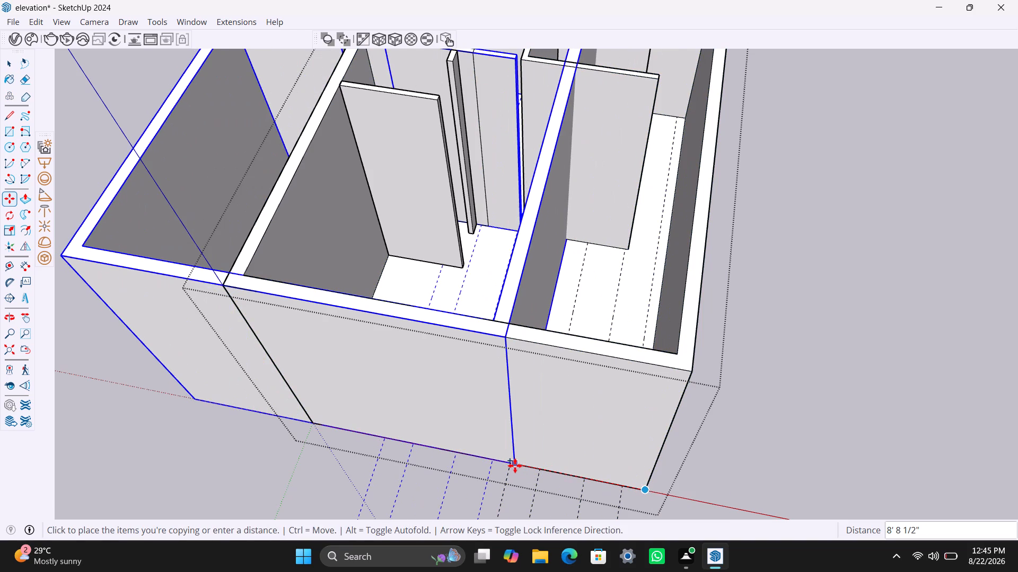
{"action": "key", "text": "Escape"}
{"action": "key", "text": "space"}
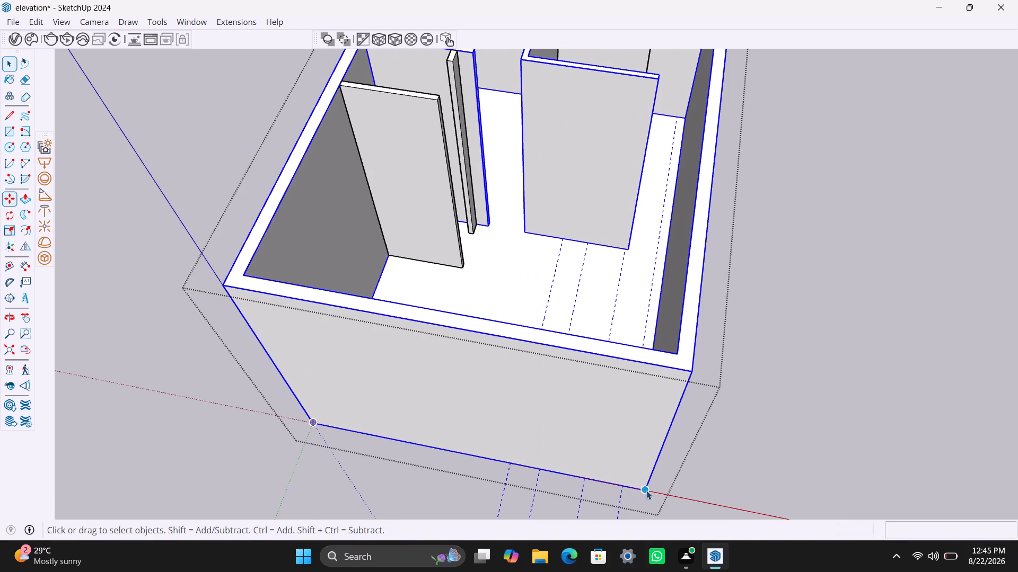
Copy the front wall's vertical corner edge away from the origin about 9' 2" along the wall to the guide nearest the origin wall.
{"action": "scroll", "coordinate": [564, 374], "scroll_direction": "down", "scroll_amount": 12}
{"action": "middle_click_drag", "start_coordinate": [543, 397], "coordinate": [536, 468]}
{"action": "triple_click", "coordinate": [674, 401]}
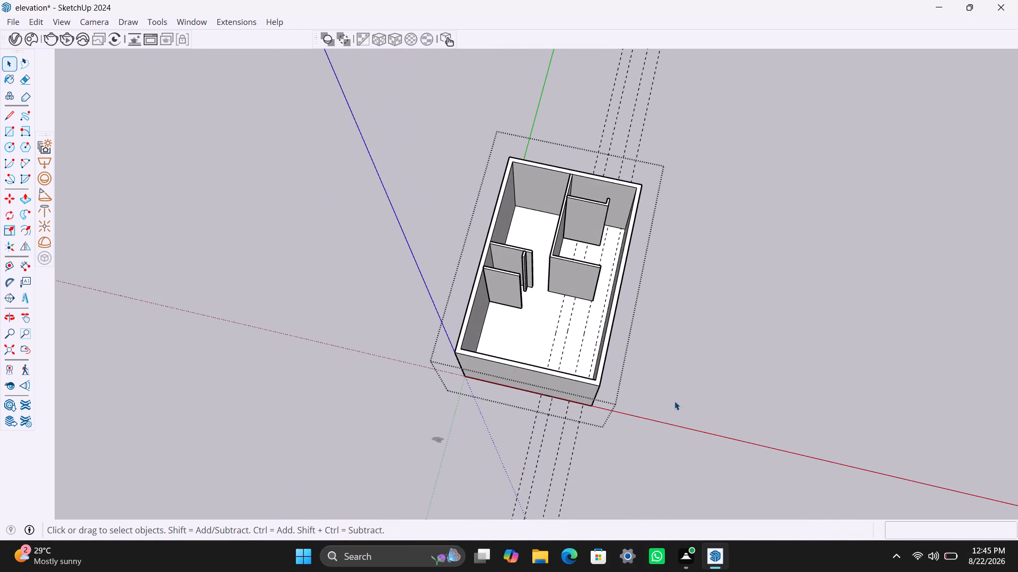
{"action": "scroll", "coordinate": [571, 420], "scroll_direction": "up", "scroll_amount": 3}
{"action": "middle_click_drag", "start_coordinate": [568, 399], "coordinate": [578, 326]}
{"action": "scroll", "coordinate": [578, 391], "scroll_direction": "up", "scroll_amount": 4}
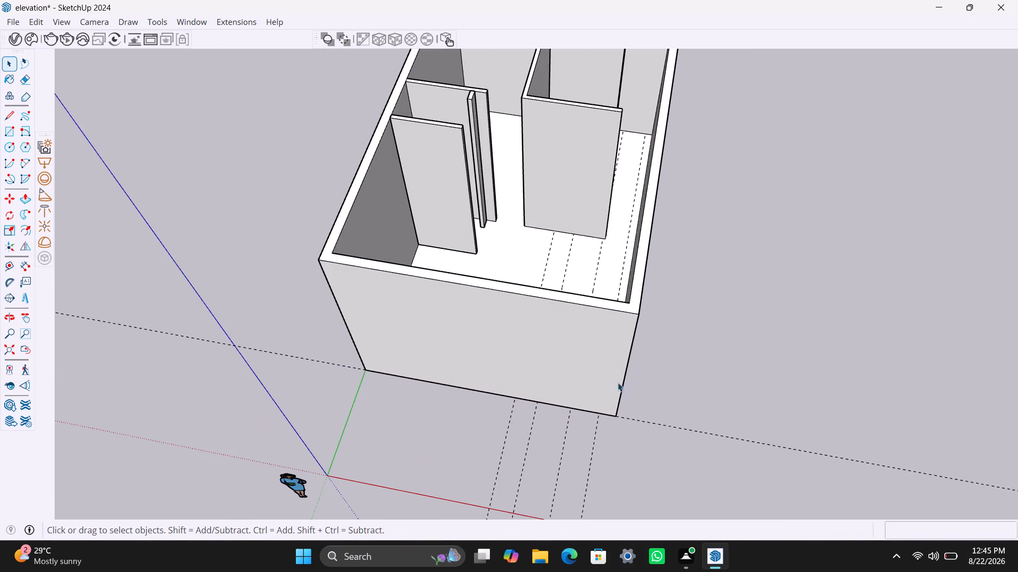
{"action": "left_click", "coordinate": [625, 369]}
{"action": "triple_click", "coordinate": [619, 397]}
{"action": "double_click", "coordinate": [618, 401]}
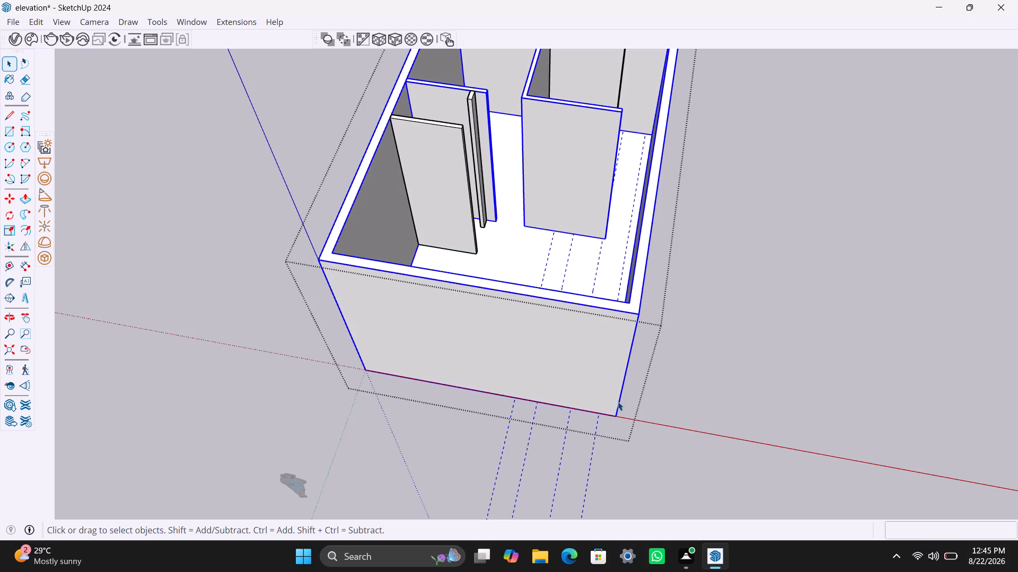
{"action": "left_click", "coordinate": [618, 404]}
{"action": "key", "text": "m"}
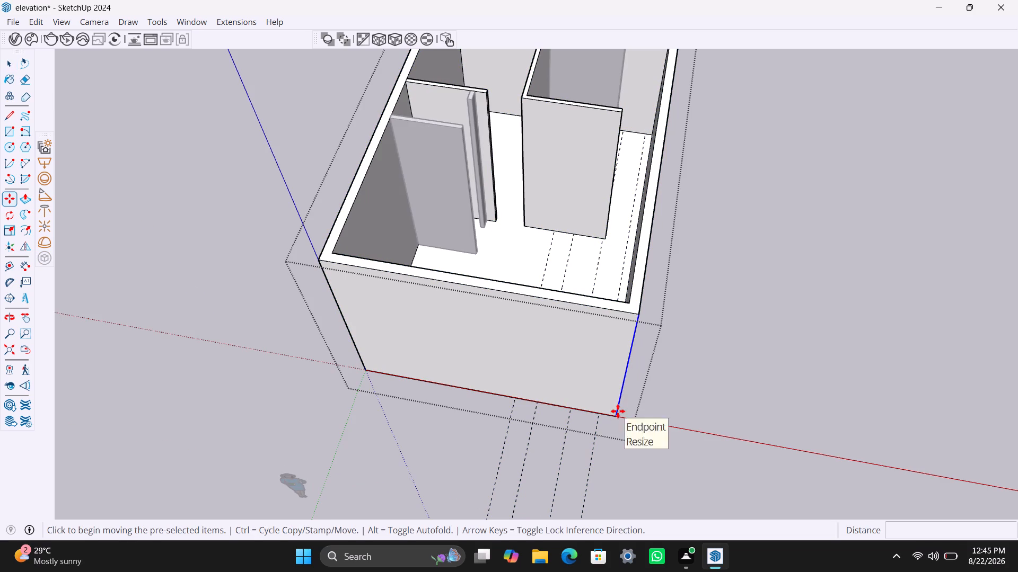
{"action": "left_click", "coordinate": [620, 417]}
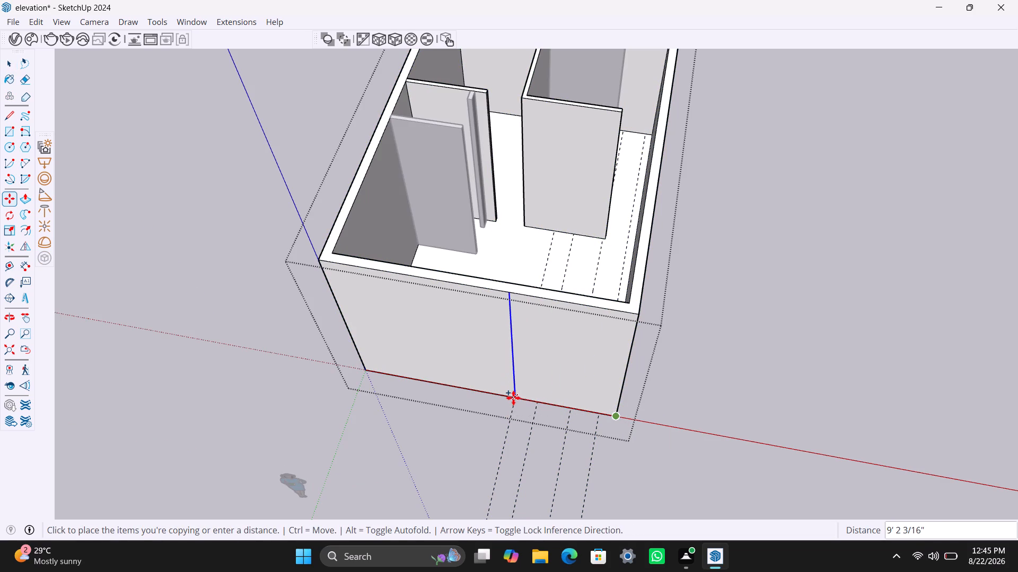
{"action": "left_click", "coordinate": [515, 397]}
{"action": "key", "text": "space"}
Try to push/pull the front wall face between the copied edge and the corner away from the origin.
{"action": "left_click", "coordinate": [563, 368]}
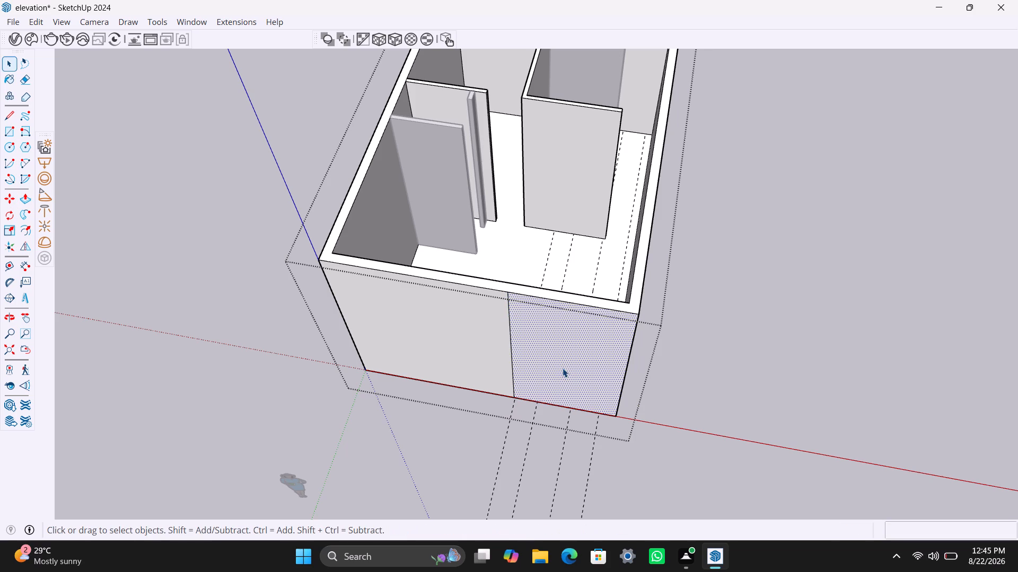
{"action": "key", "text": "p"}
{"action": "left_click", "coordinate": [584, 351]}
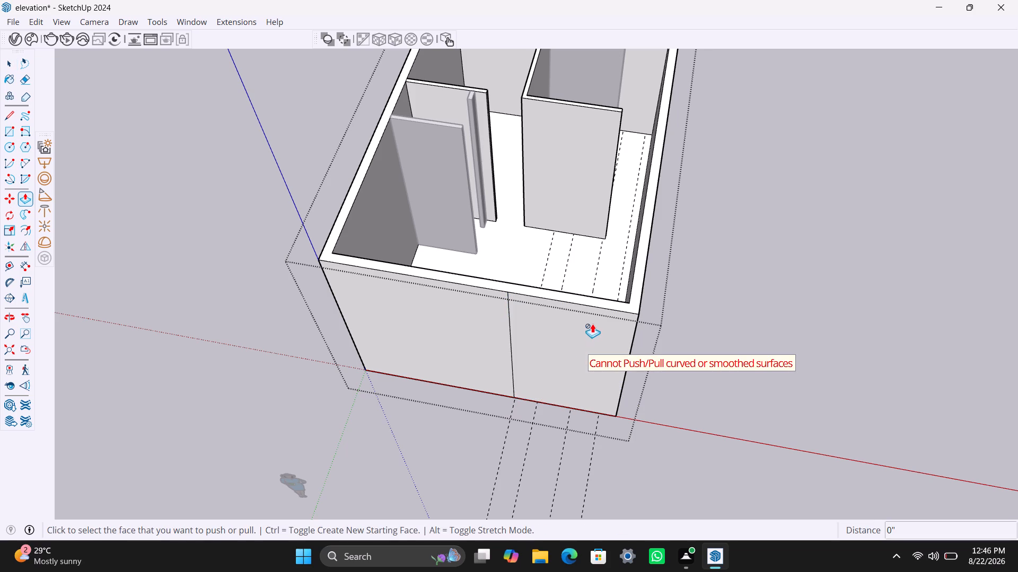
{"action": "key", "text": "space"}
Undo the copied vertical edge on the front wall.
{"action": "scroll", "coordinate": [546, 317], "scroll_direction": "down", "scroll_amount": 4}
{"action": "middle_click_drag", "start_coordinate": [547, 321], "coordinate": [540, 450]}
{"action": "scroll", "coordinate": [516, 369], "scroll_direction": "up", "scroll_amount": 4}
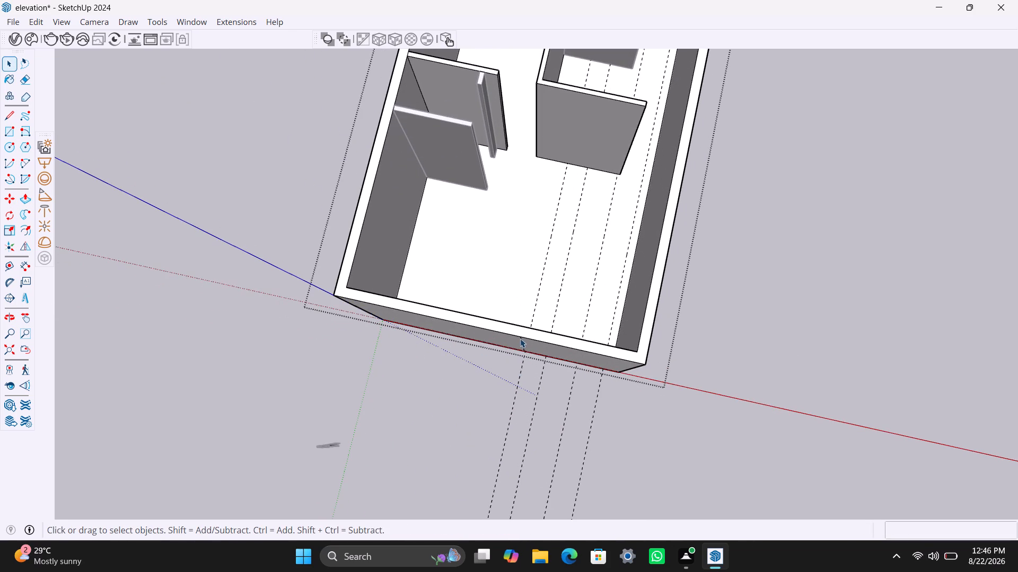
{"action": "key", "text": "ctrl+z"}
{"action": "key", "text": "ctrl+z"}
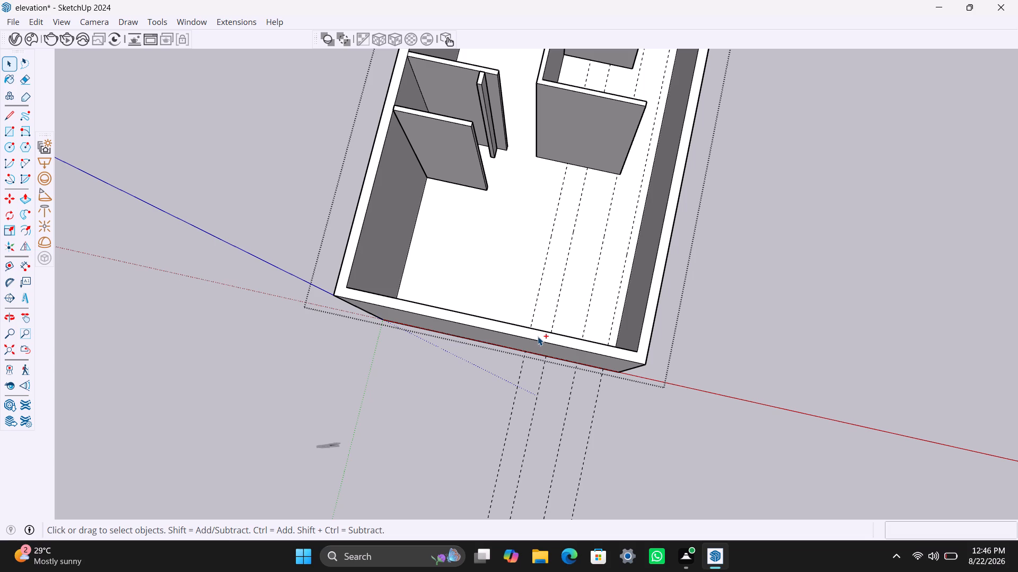
Examine the ground-floor walls, the front wall and the floor guides from several angles.
{"action": "scroll", "coordinate": [543, 332], "scroll_direction": "down", "scroll_amount": 5}
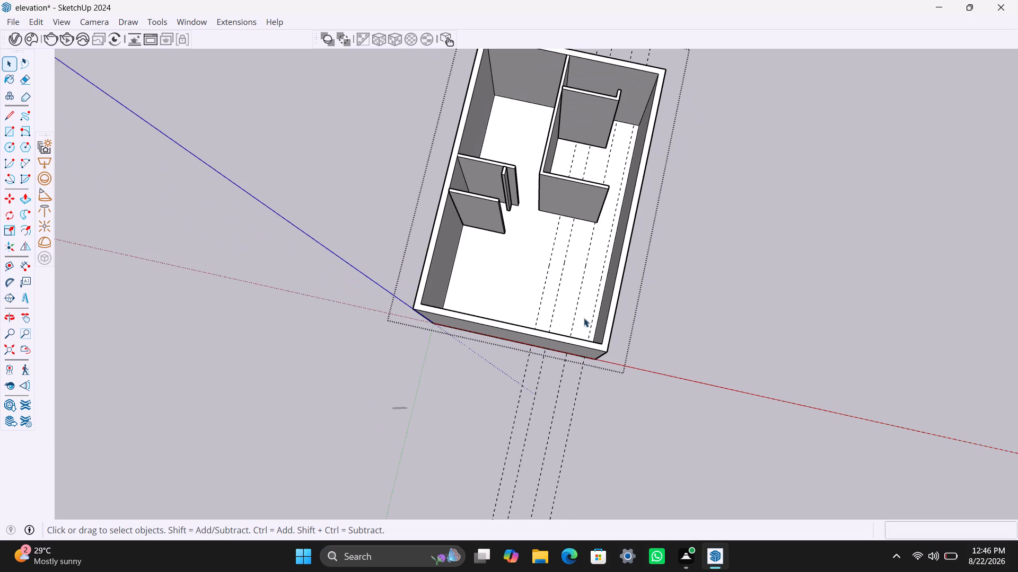
{"action": "middle_click_drag", "start_coordinate": [584, 318], "coordinate": [670, 292]}
{"action": "scroll", "coordinate": [575, 320], "scroll_direction": "down", "scroll_amount": 4}
{"action": "middle_click_drag", "start_coordinate": [574, 320], "coordinate": [579, 306]}
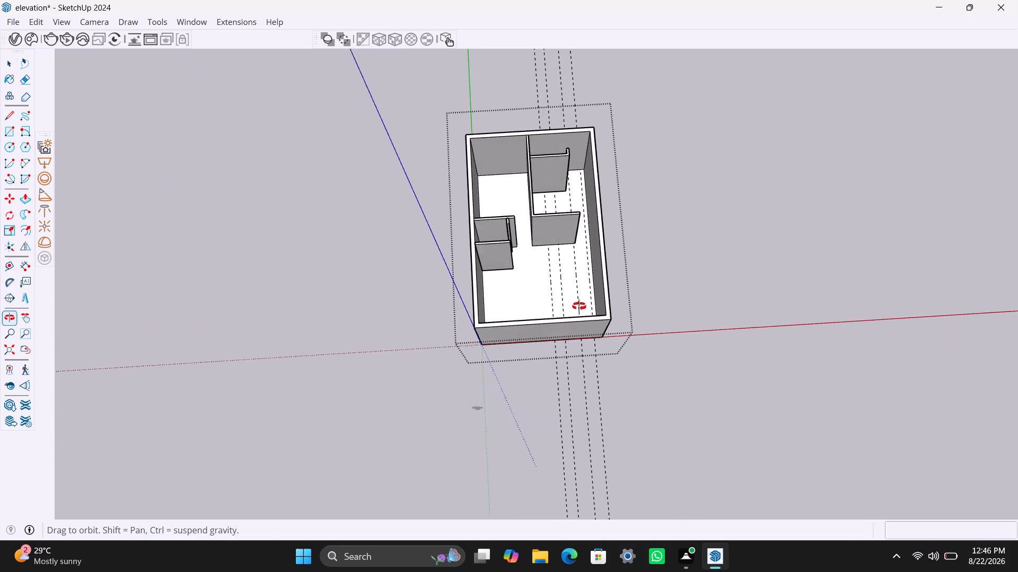
{"action": "middle_click_drag", "start_coordinate": [579, 306], "coordinate": [550, 299]}
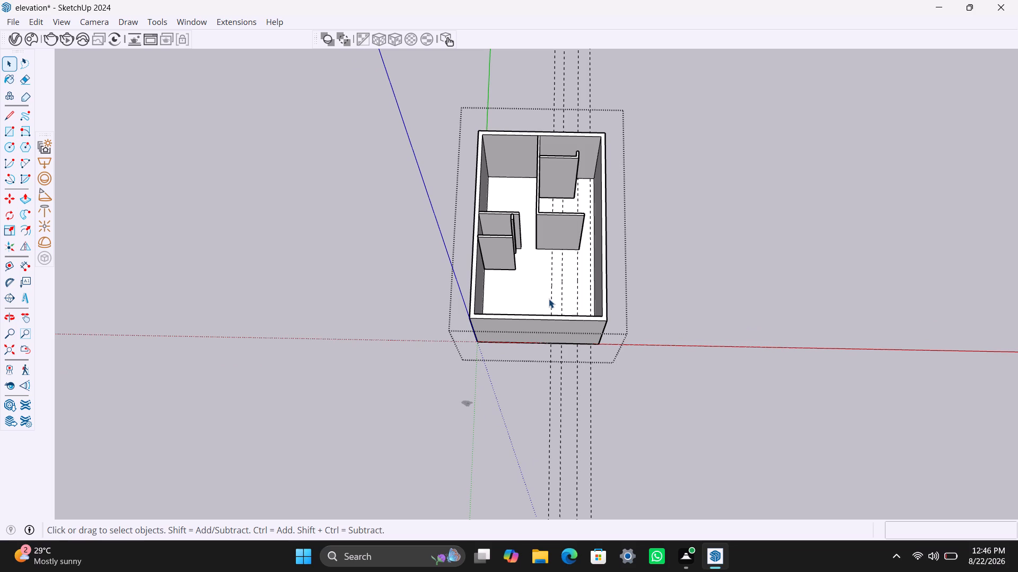
{"action": "scroll", "coordinate": [543, 307], "scroll_direction": "down", "scroll_amount": 4}
{"action": "left_click", "coordinate": [653, 298]}
{"action": "scroll", "coordinate": [574, 298], "scroll_direction": "down", "scroll_amount": 4}
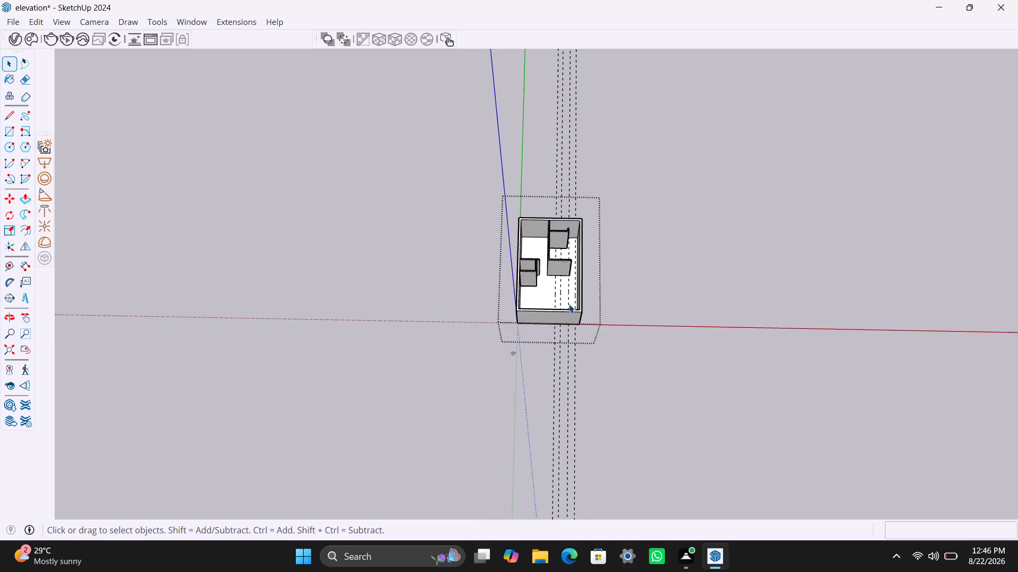
{"action": "middle_click_drag", "start_coordinate": [569, 305], "coordinate": [566, 372]}
{"action": "scroll", "coordinate": [542, 327], "scroll_direction": "up", "scroll_amount": 3}
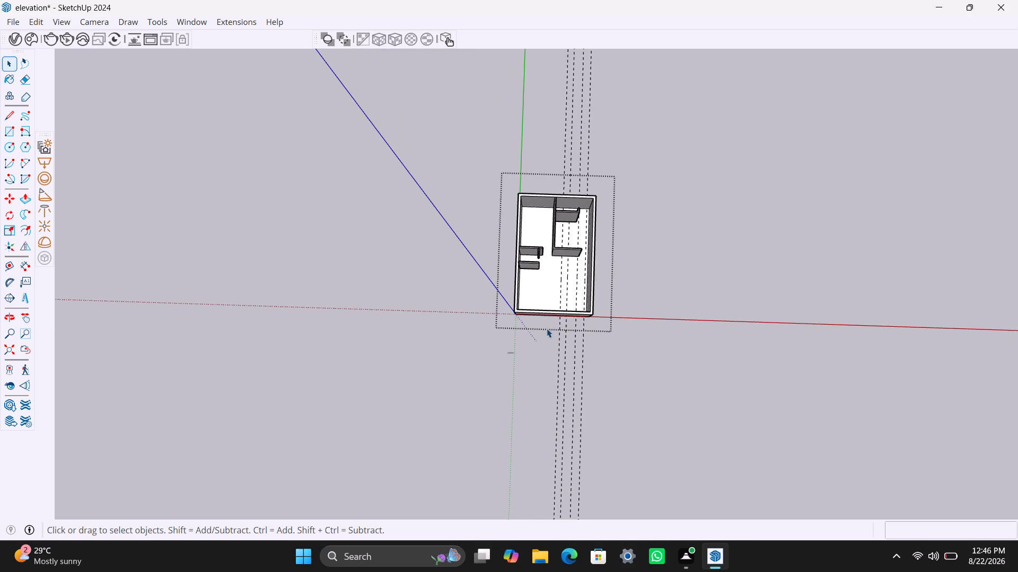
{"action": "middle_click_drag", "start_coordinate": [560, 341], "coordinate": [578, 327]}
{"action": "scroll", "coordinate": [569, 330], "scroll_direction": "up", "scroll_amount": 5}
{"action": "middle_click_drag", "start_coordinate": [565, 319], "coordinate": [564, 263]}
{"action": "left_click", "coordinate": [640, 284]}
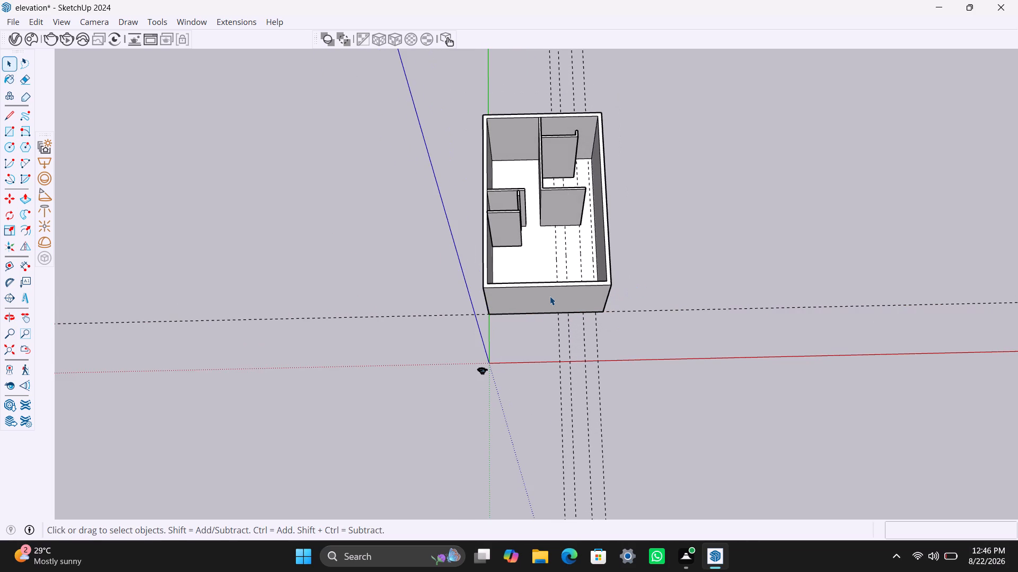
{"action": "left_click", "coordinate": [550, 296]}
{"action": "scroll", "coordinate": [542, 304], "scroll_direction": "down", "scroll_amount": 2}
{"action": "middle_click_drag", "start_coordinate": [536, 307], "coordinate": [526, 288]}
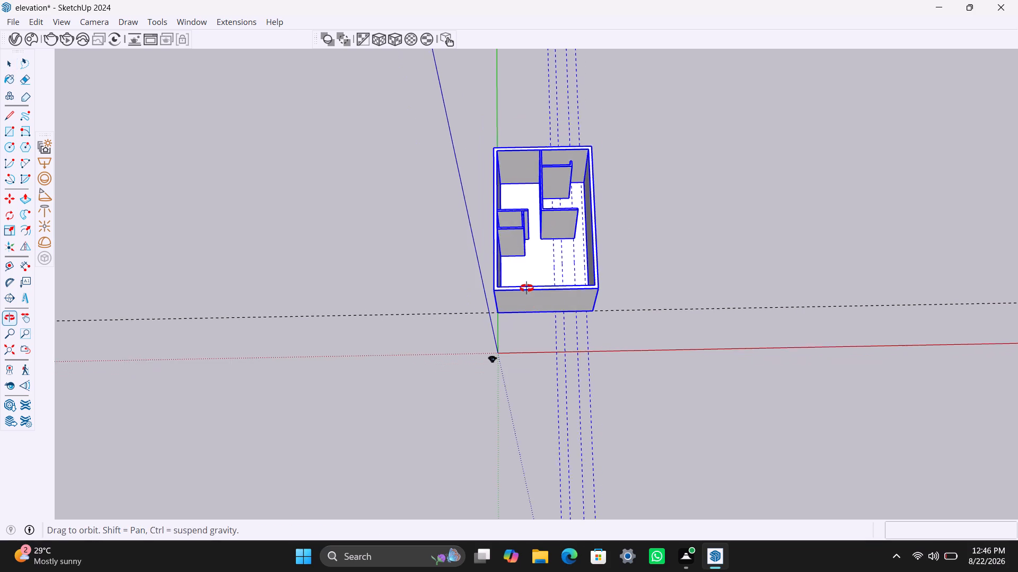
{"action": "middle_click_drag", "start_coordinate": [526, 288], "coordinate": [526, 288]}
{"action": "left_click", "coordinate": [642, 294]}
{"action": "scroll", "coordinate": [539, 308], "scroll_direction": "down", "scroll_amount": 3}
{"action": "middle_click_drag", "start_coordinate": [537, 307], "coordinate": [539, 291]}
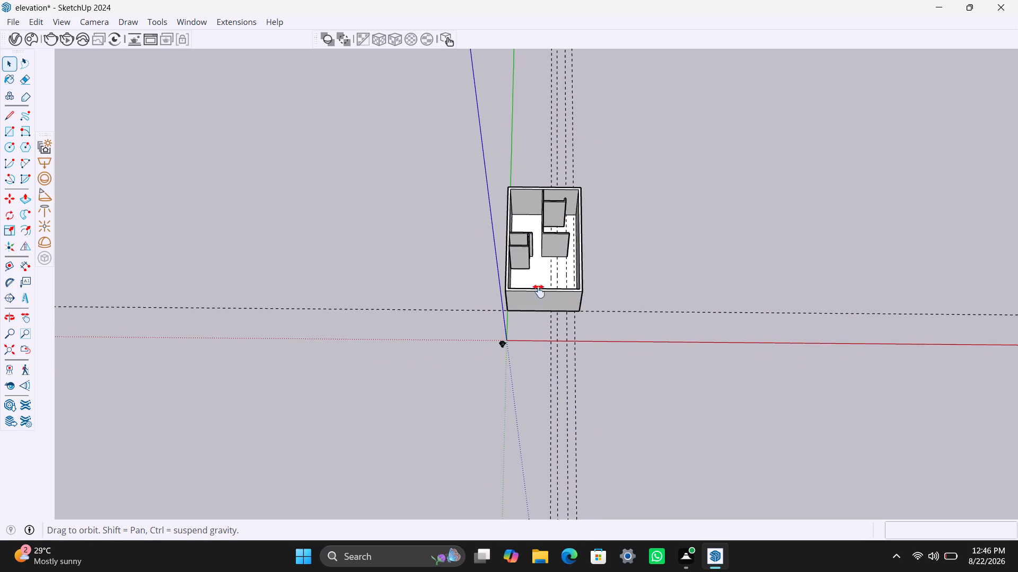
{"action": "middle_click_drag", "start_coordinate": [539, 291], "coordinate": [542, 253]}
{"action": "middle_click_drag", "start_coordinate": [544, 256], "coordinate": [548, 307]}
{"action": "scroll", "coordinate": [558, 240], "scroll_direction": "up", "scroll_amount": 3}
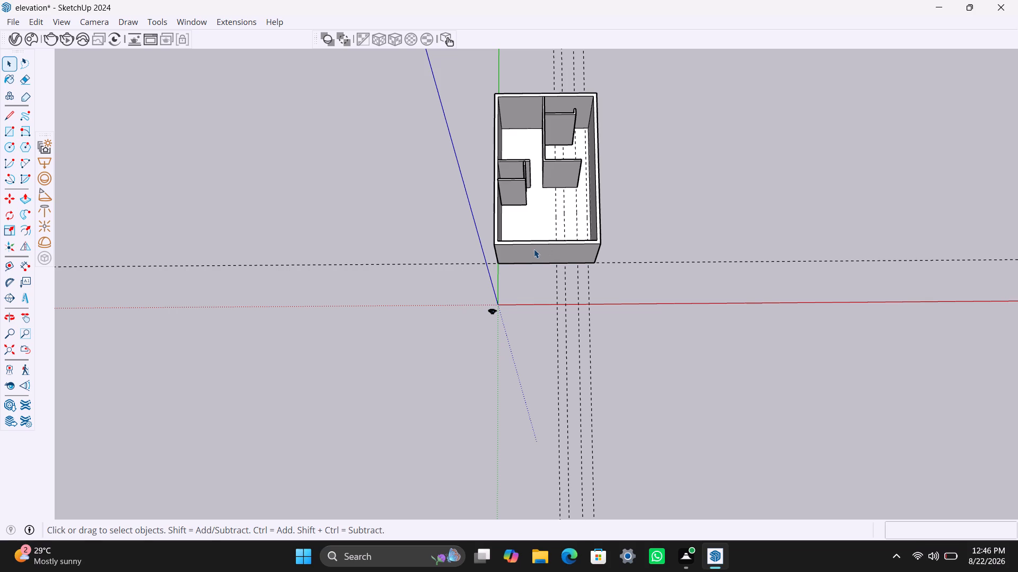
{"action": "scroll", "coordinate": [536, 239], "scroll_direction": "down", "scroll_amount": 2}
{"action": "middle_click_drag", "start_coordinate": [536, 239], "coordinate": [522, 279]}
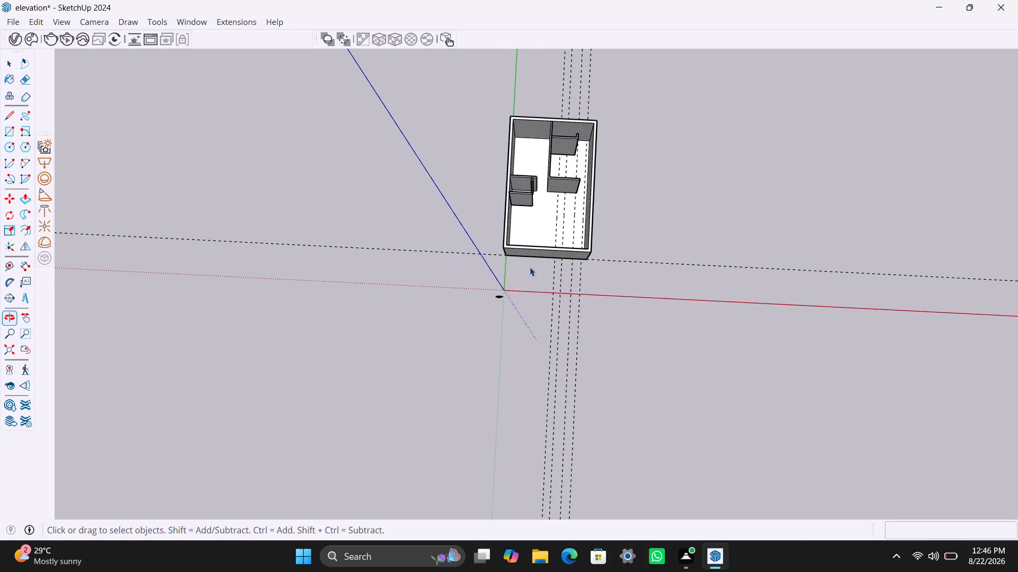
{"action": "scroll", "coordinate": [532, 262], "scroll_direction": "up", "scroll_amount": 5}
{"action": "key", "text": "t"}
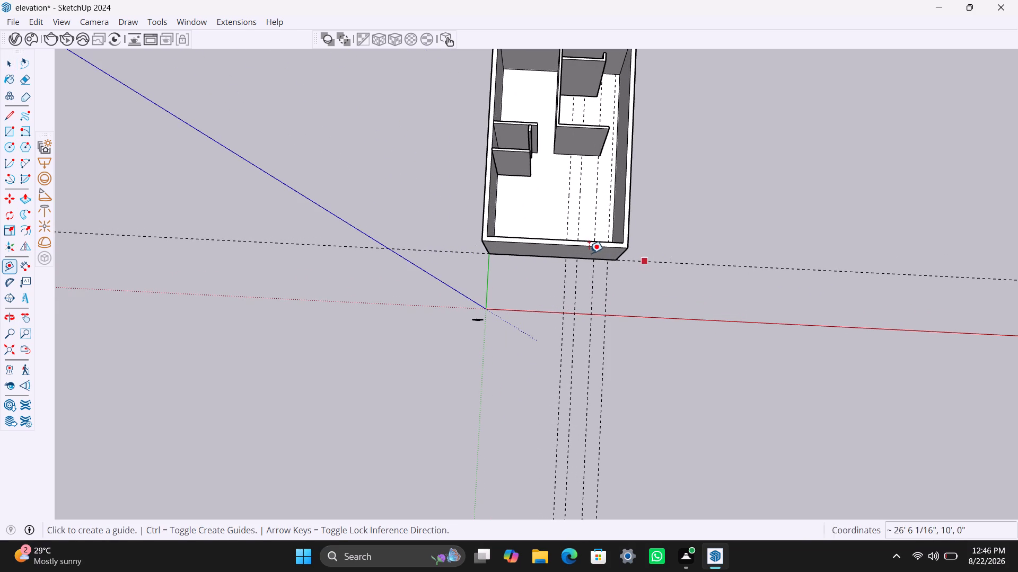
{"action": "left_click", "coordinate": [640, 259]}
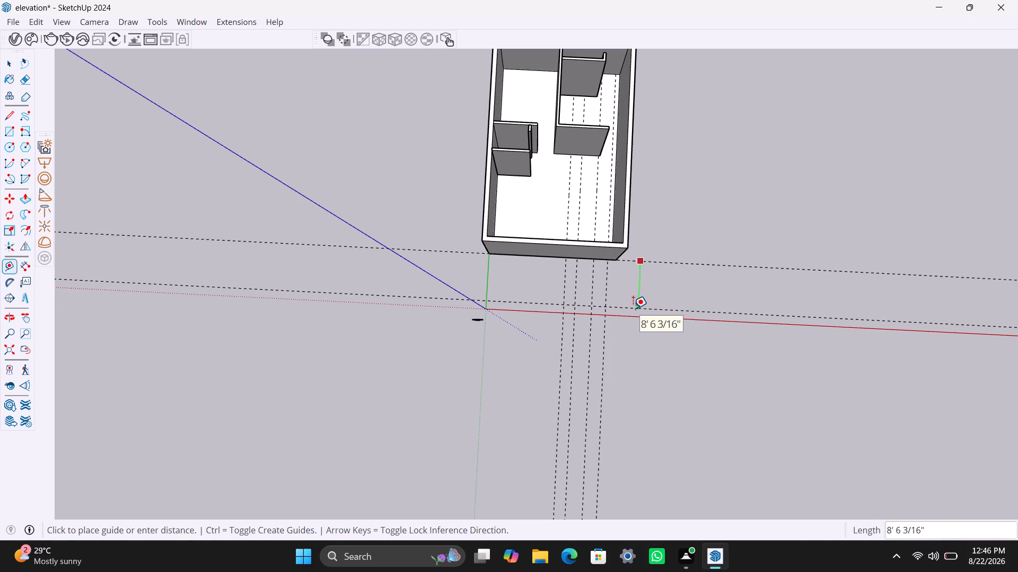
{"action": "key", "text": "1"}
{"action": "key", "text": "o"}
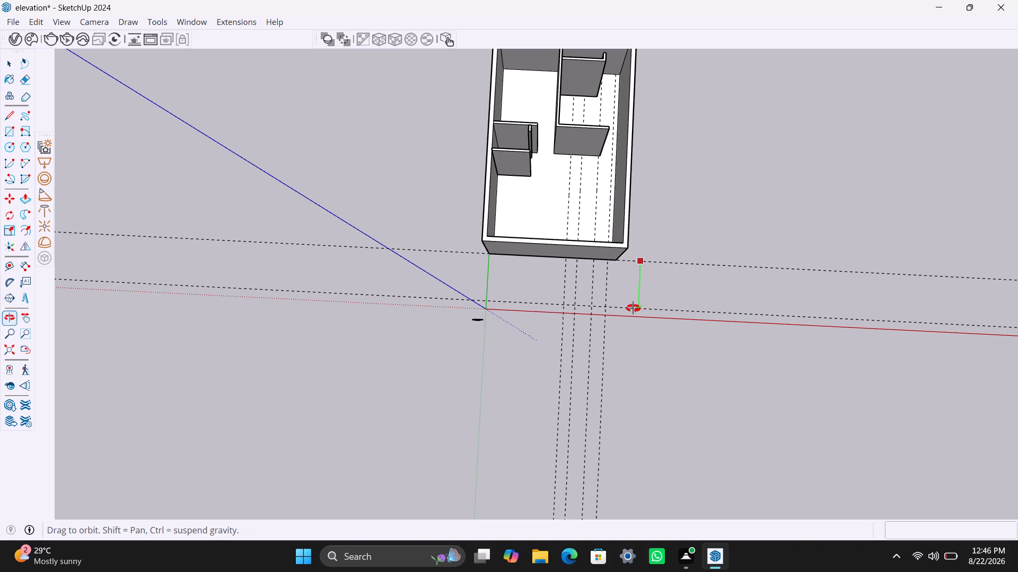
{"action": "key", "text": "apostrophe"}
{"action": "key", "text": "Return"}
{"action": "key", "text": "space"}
Place a guide parallel to the green axis, offset 4.5" from it toward the front wall's far corner.
{"action": "scroll", "coordinate": [558, 258], "scroll_direction": "up", "scroll_amount": 3}
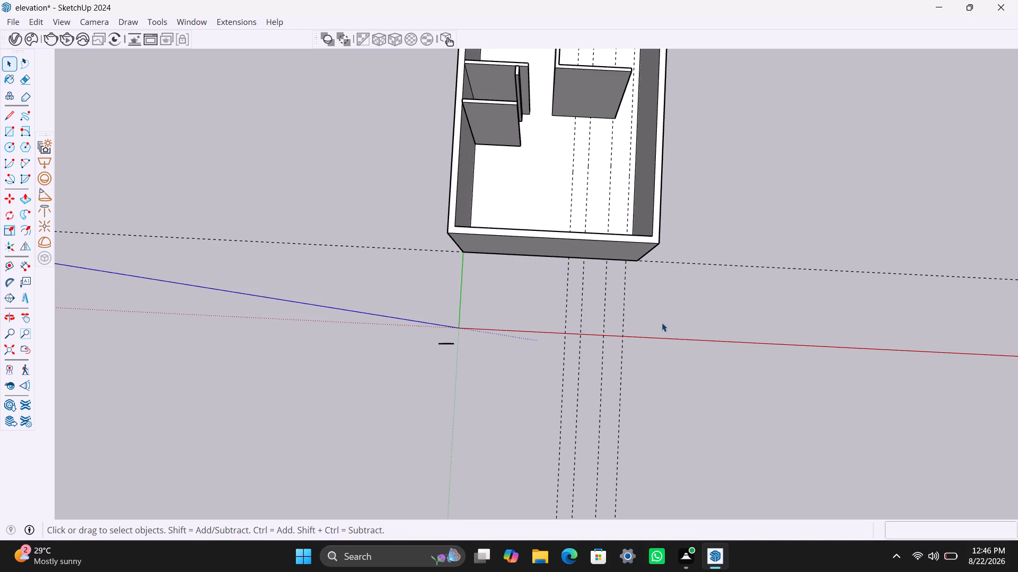
{"action": "middle_click_drag", "start_coordinate": [567, 289], "coordinate": [514, 253]}
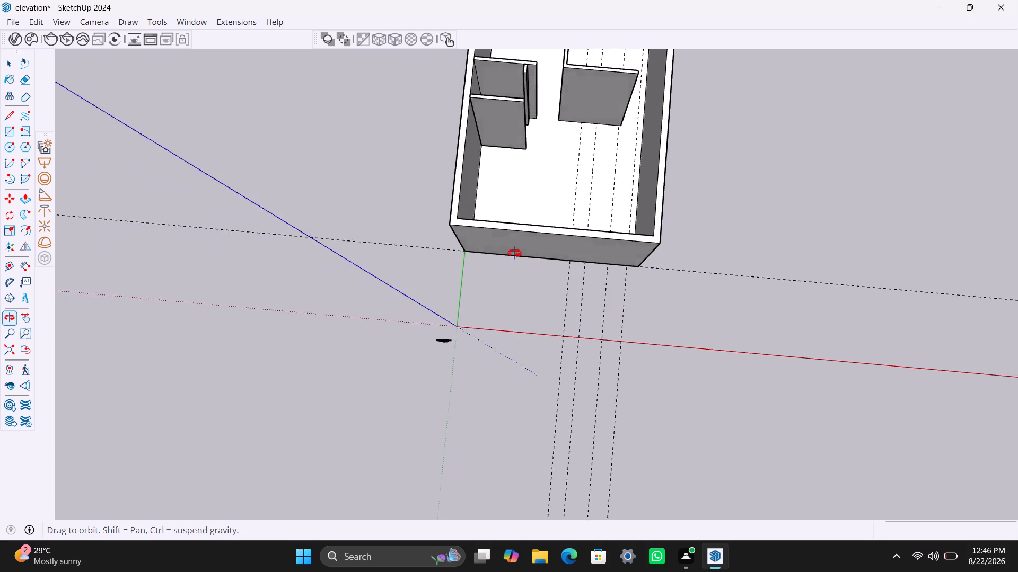
{"action": "middle_click_drag", "start_coordinate": [514, 253], "coordinate": [501, 221]}
{"action": "scroll", "coordinate": [617, 330], "scroll_direction": "up", "scroll_amount": 1}
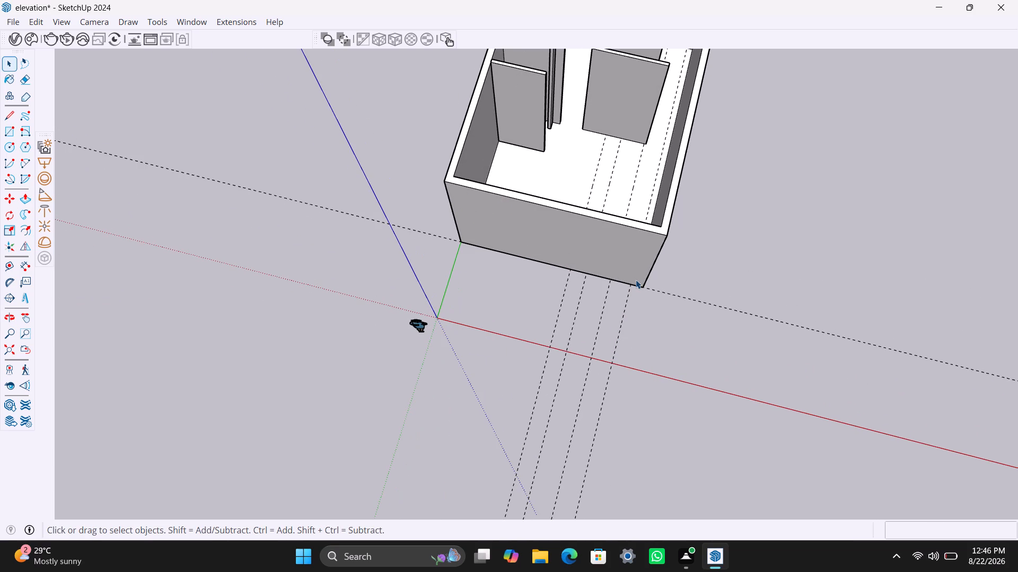
{"action": "key", "text": "t"}
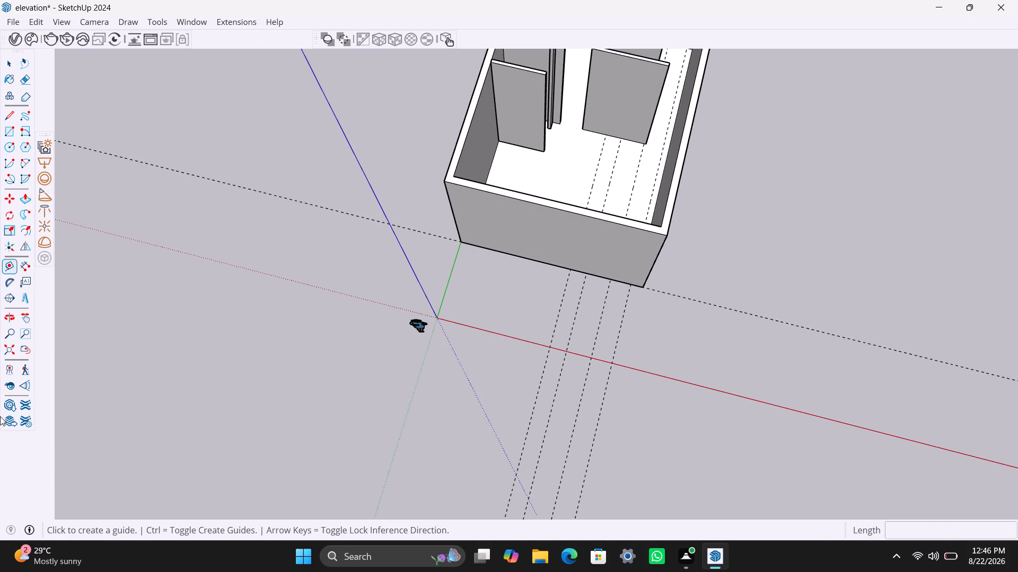
{"action": "left_click", "coordinate": [450, 279]}
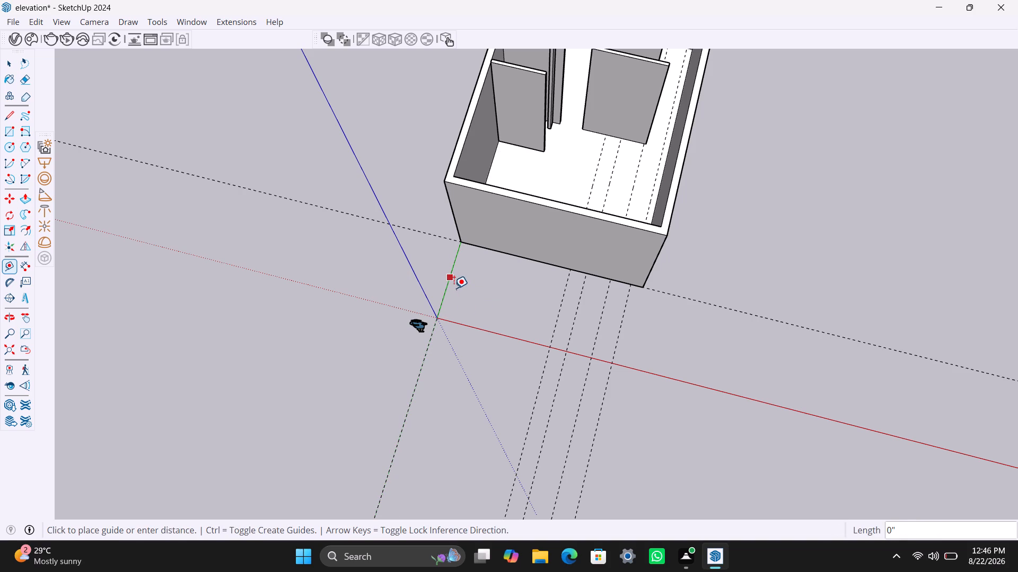
{"action": "type", "text": "4."}
{"action": "type", "text": "5\""}
{"action": "key", "text": "Return"}
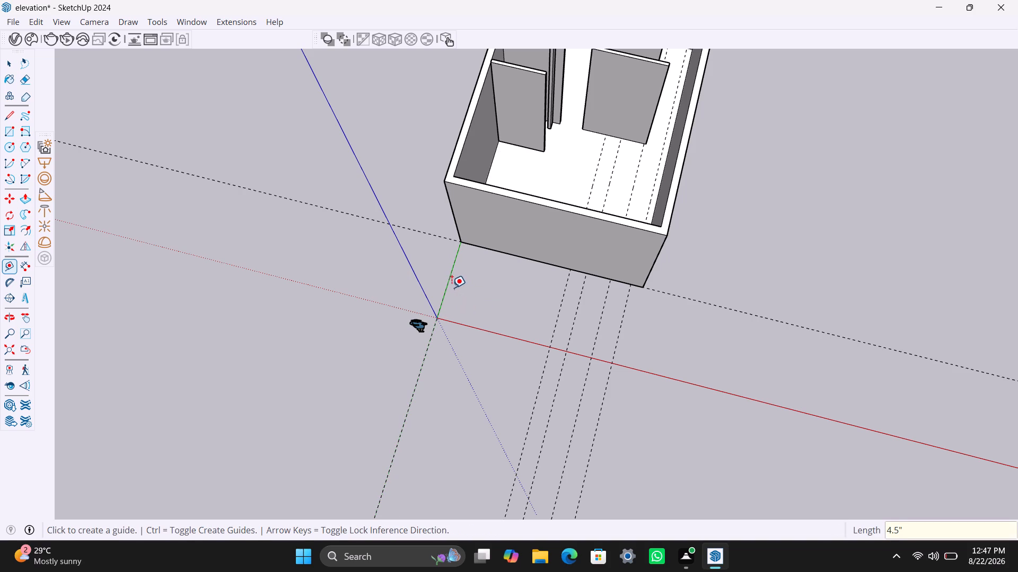
{"action": "left_click", "coordinate": [450, 273]}
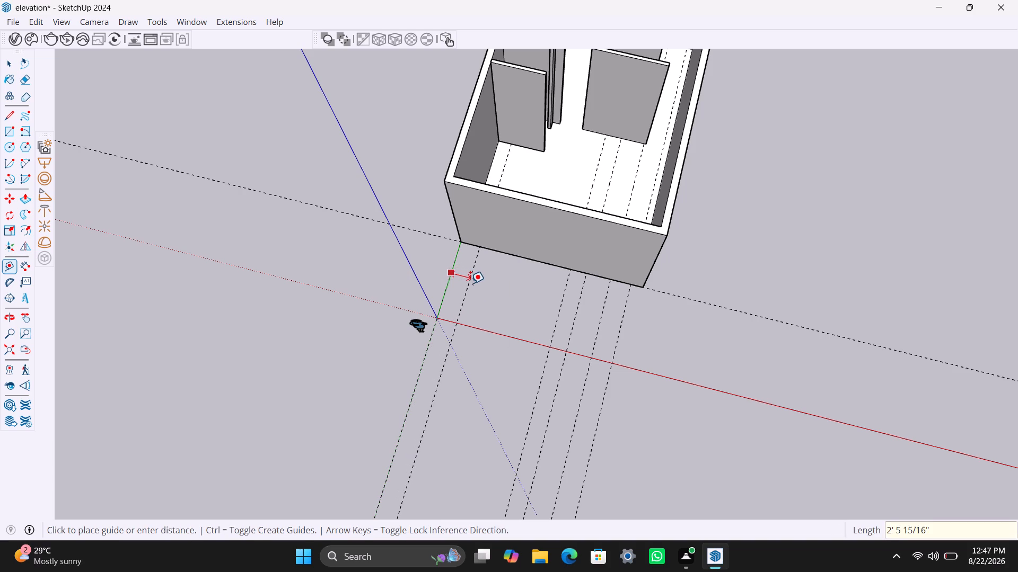
{"action": "type", "text": "4.5\""}
{"action": "key", "text": "Return"}
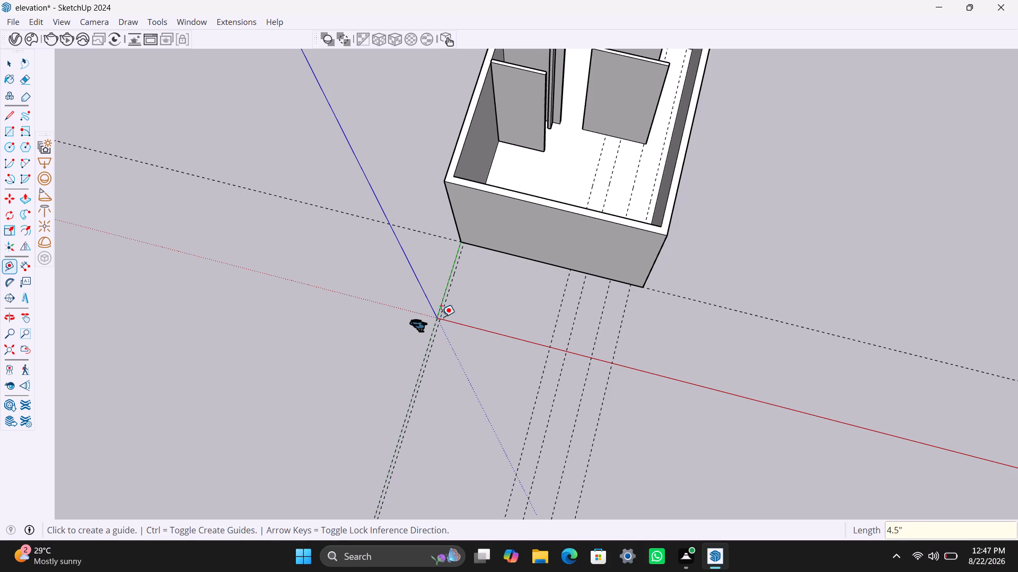
{"action": "key", "text": "space"}
Copy the front wall's vertical corner edge nearest the green axis 4.5" along the wall inside the ground-floor wall group.
{"action": "scroll", "coordinate": [450, 209], "scroll_direction": "up", "scroll_amount": 2}
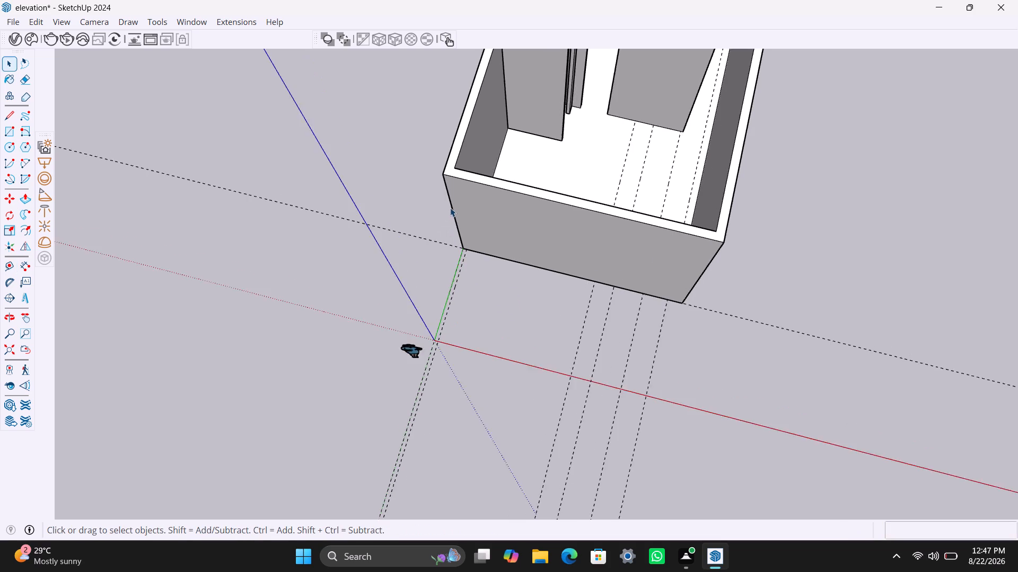
{"action": "scroll", "coordinate": [450, 208], "scroll_direction": "up", "scroll_amount": 4}
{"action": "left_click", "coordinate": [449, 191]}
{"action": "triple_click", "coordinate": [449, 191]}
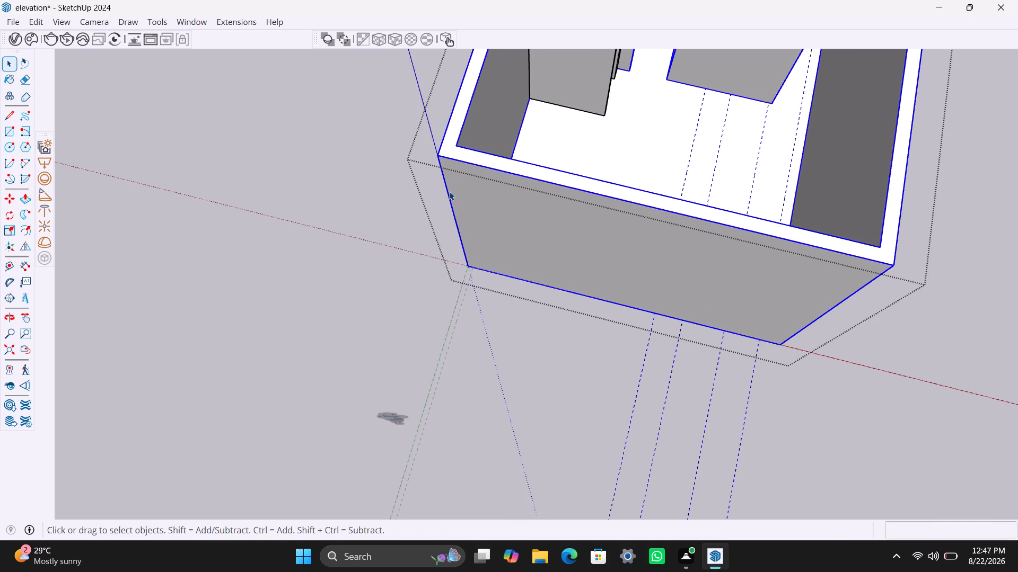
{"action": "left_click", "coordinate": [449, 191]}
{"action": "left_click", "coordinate": [449, 193]}
{"action": "left_click", "coordinate": [449, 193]}
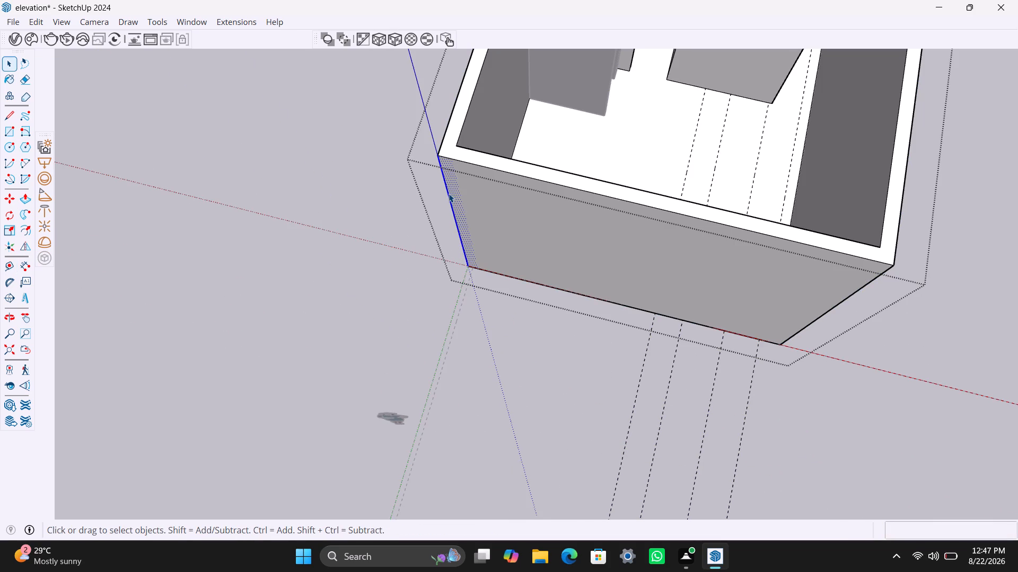
{"action": "key", "text": "m"}
{"action": "left_click", "coordinate": [443, 160]}
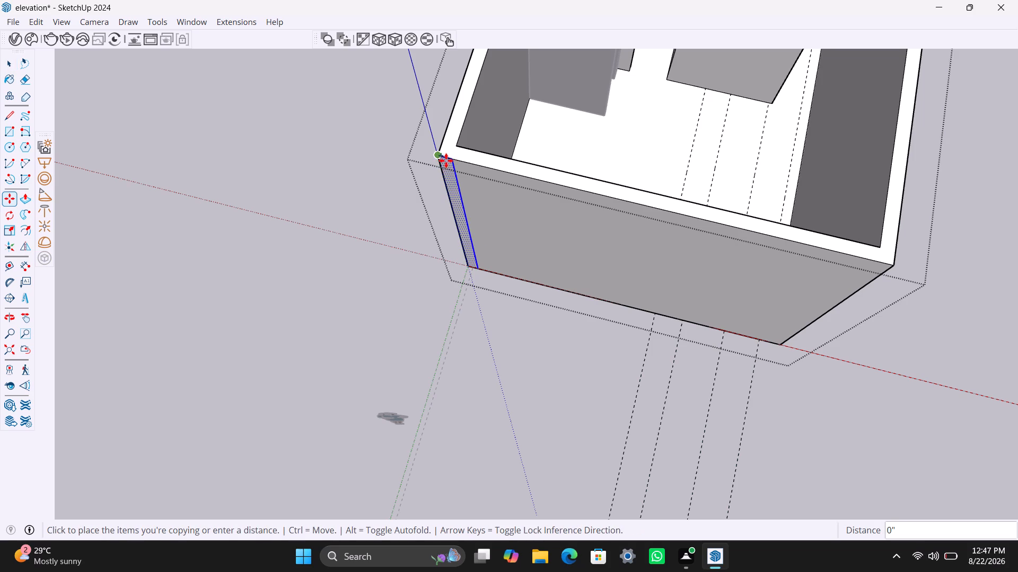
{"action": "key", "text": "space"}
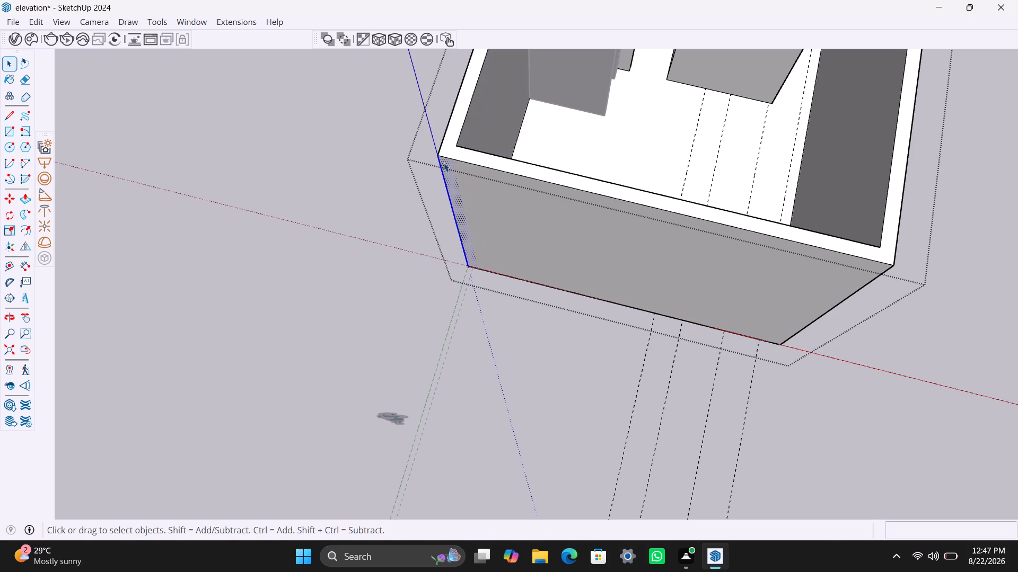
{"action": "key", "text": "m"}
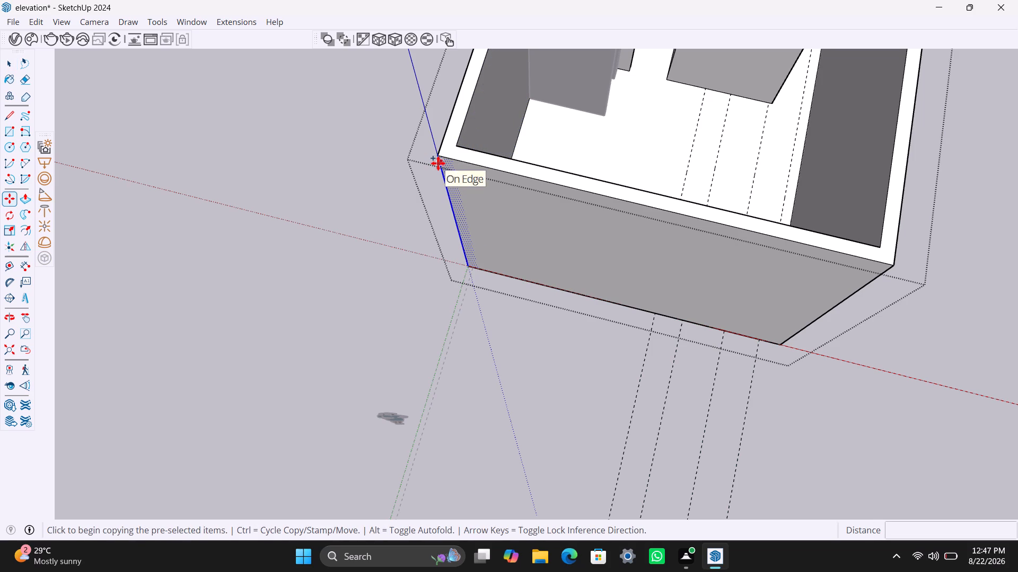
{"action": "left_click", "coordinate": [438, 159]}
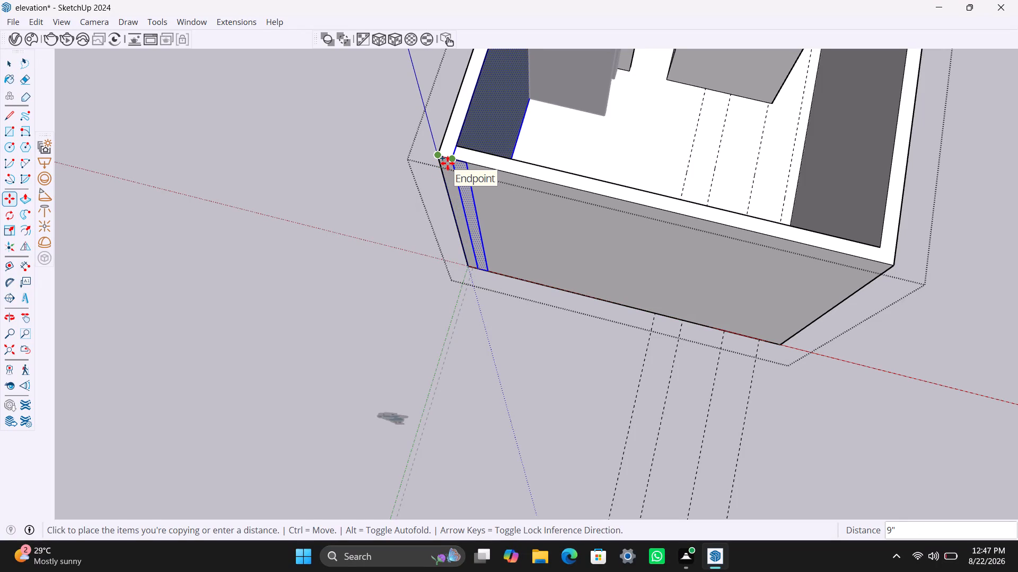
{"action": "type", "text": "4.5\""}
{"action": "key", "text": "Return"}
{"action": "key", "text": "space"}
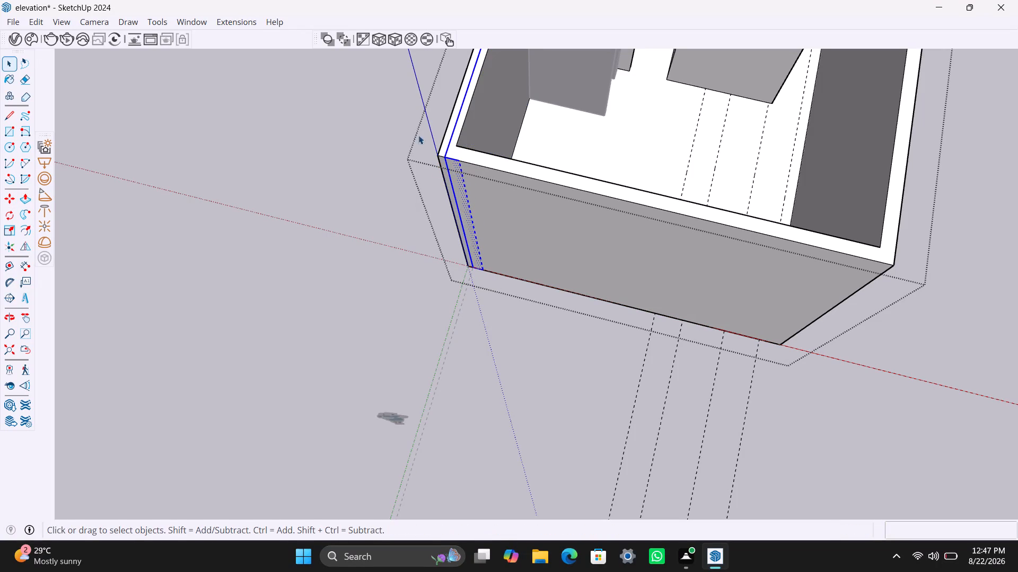
{"action": "left_click", "coordinate": [368, 185]}
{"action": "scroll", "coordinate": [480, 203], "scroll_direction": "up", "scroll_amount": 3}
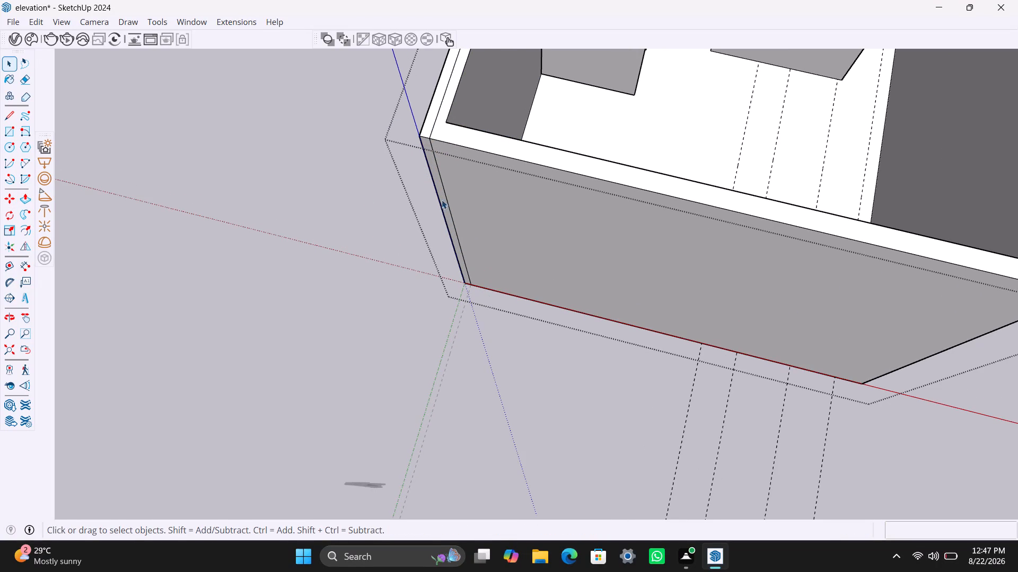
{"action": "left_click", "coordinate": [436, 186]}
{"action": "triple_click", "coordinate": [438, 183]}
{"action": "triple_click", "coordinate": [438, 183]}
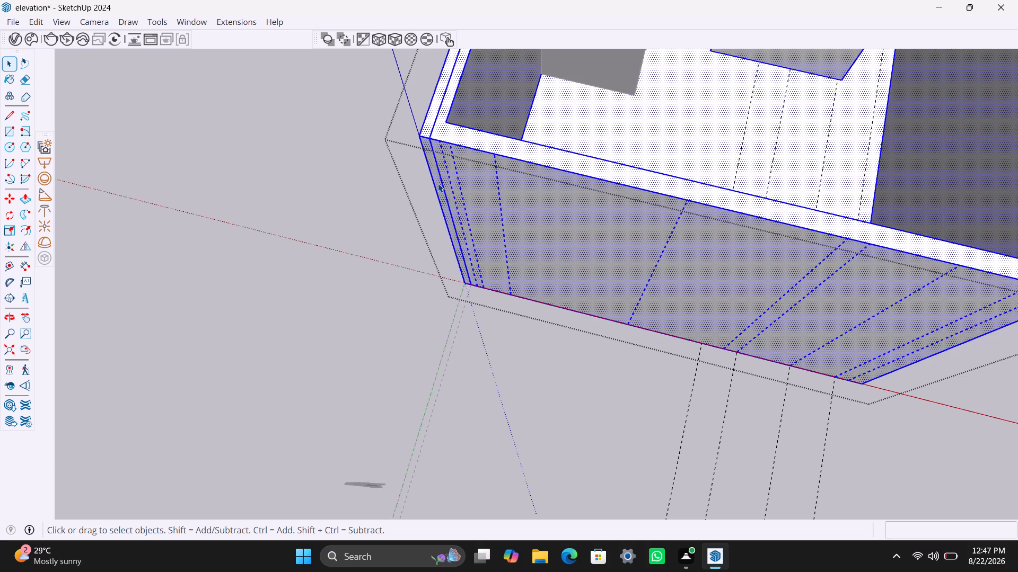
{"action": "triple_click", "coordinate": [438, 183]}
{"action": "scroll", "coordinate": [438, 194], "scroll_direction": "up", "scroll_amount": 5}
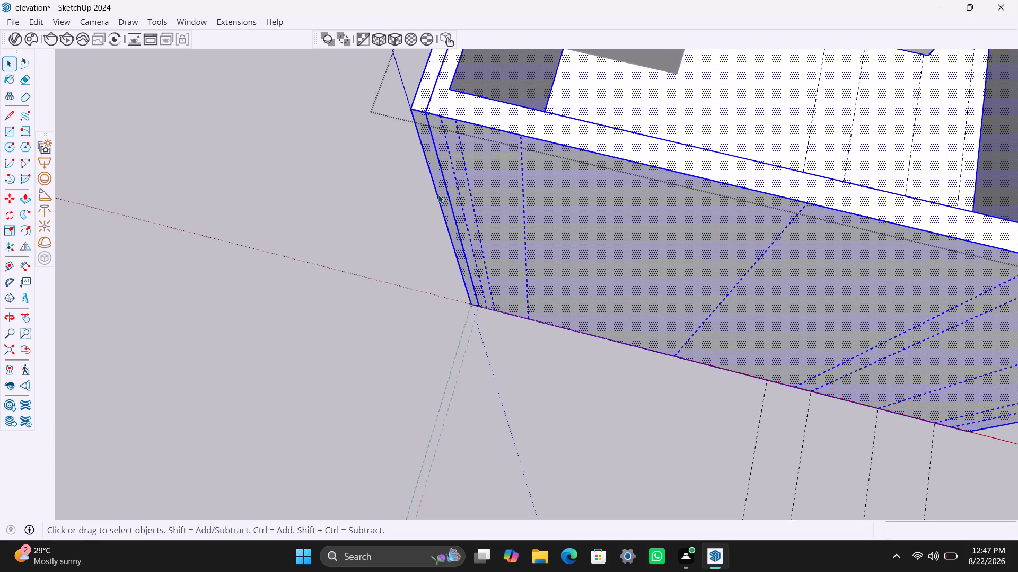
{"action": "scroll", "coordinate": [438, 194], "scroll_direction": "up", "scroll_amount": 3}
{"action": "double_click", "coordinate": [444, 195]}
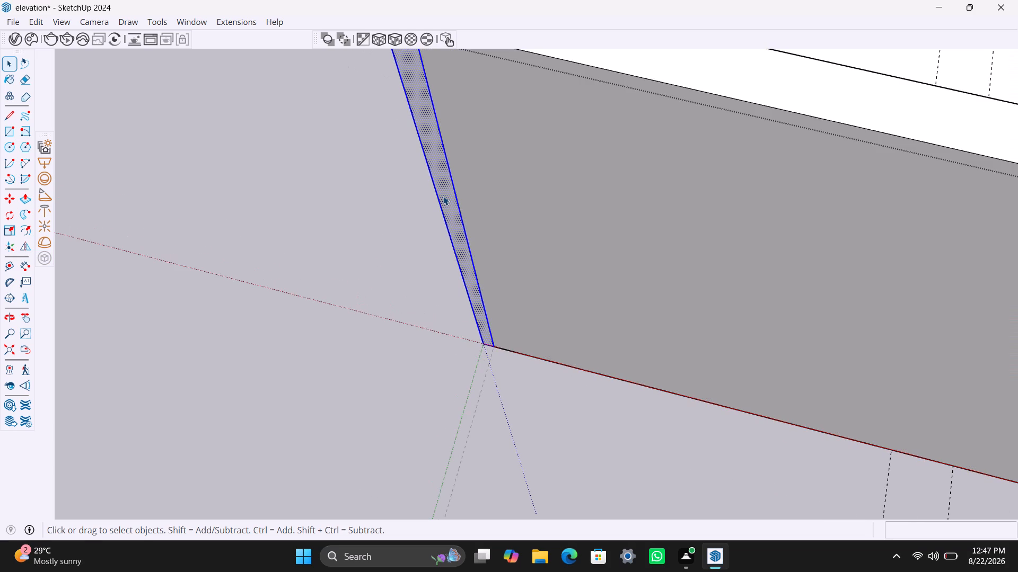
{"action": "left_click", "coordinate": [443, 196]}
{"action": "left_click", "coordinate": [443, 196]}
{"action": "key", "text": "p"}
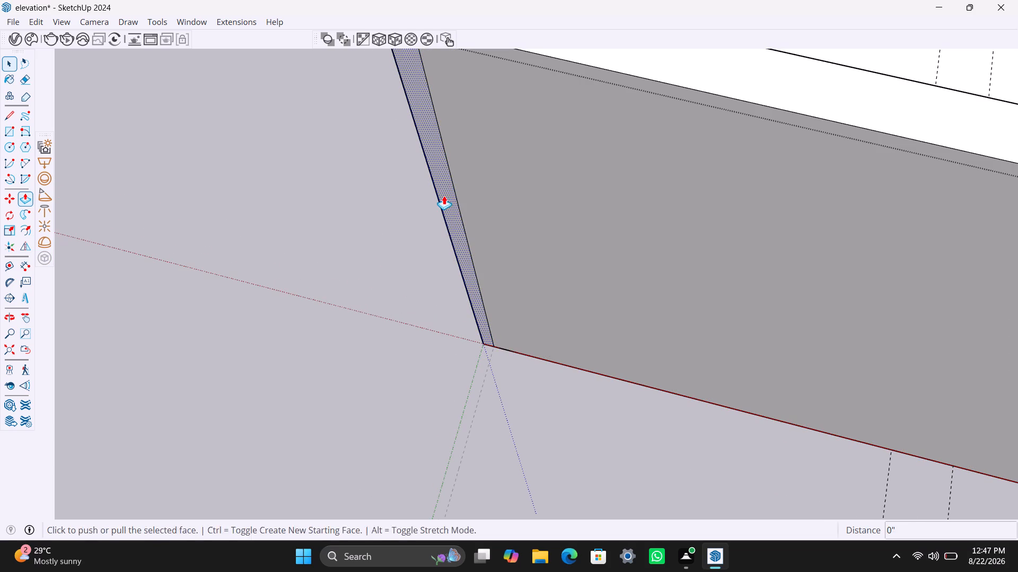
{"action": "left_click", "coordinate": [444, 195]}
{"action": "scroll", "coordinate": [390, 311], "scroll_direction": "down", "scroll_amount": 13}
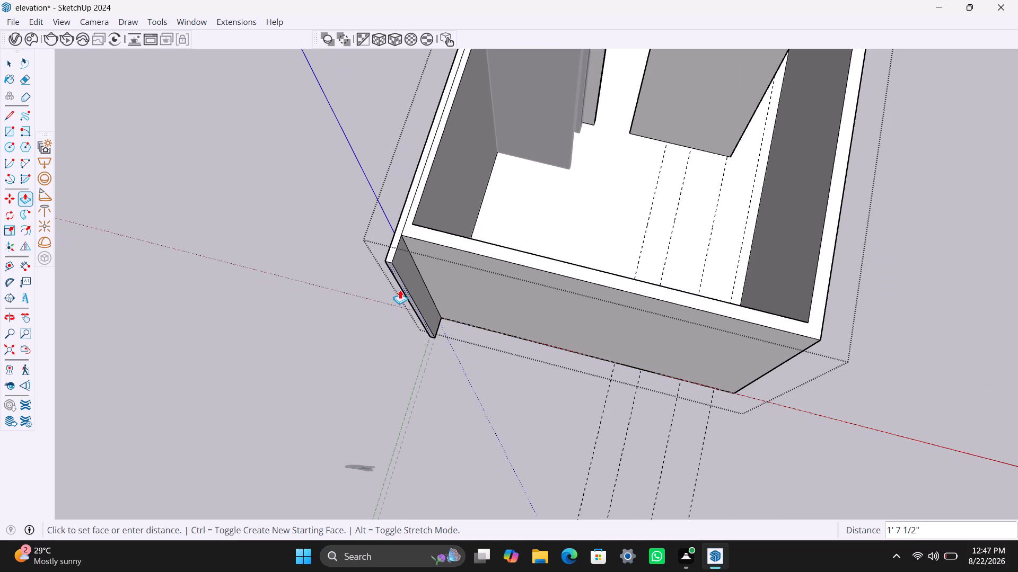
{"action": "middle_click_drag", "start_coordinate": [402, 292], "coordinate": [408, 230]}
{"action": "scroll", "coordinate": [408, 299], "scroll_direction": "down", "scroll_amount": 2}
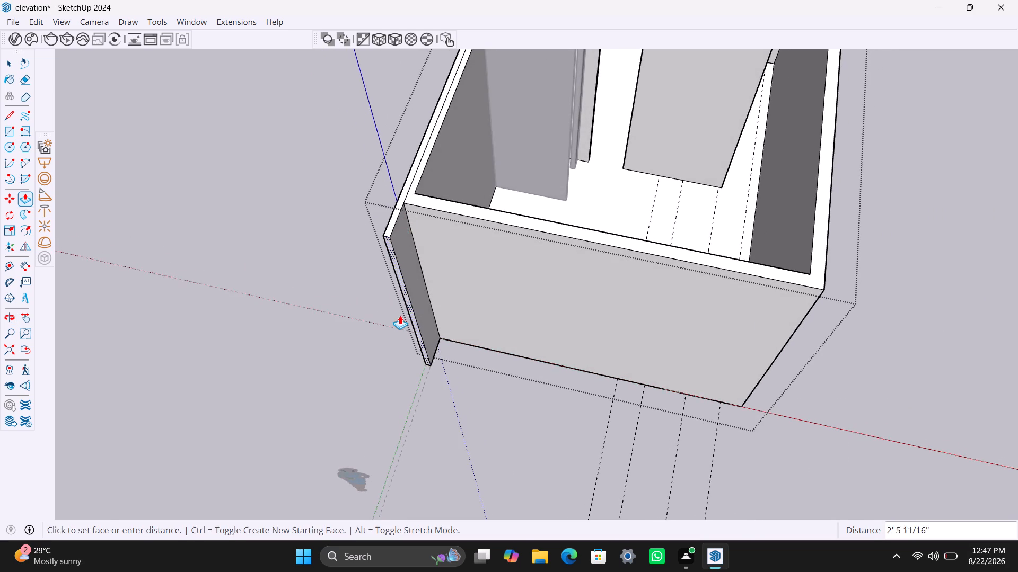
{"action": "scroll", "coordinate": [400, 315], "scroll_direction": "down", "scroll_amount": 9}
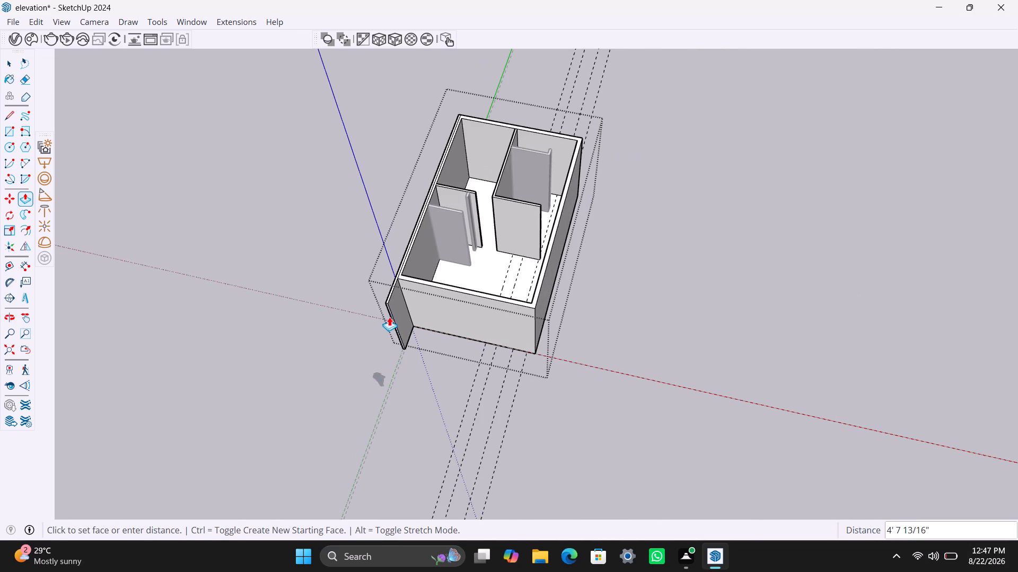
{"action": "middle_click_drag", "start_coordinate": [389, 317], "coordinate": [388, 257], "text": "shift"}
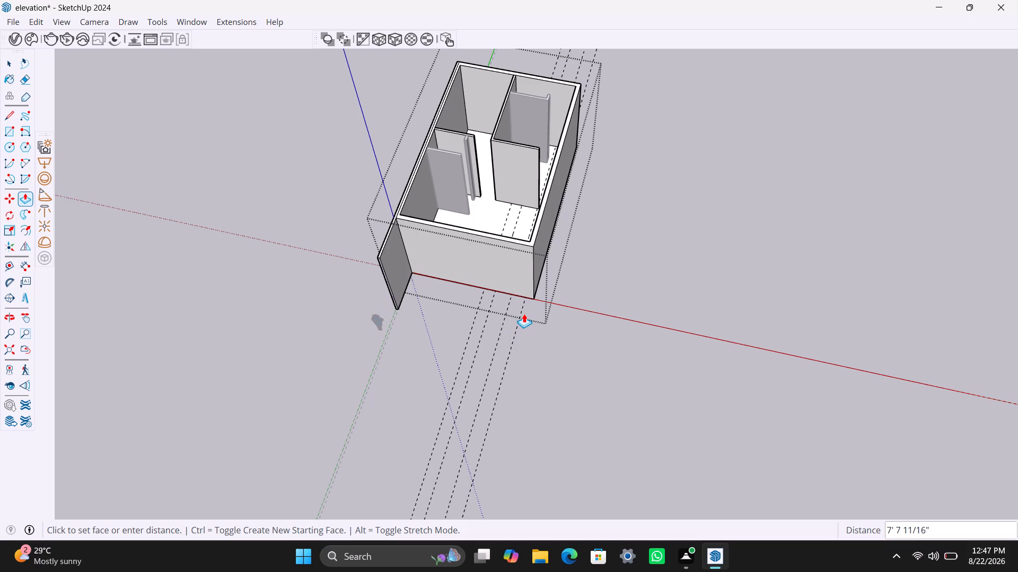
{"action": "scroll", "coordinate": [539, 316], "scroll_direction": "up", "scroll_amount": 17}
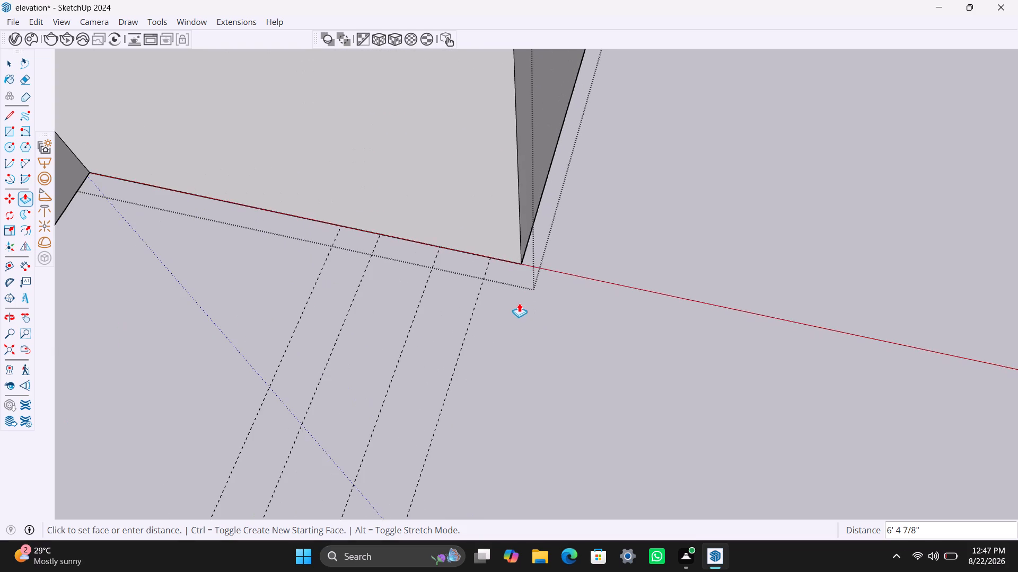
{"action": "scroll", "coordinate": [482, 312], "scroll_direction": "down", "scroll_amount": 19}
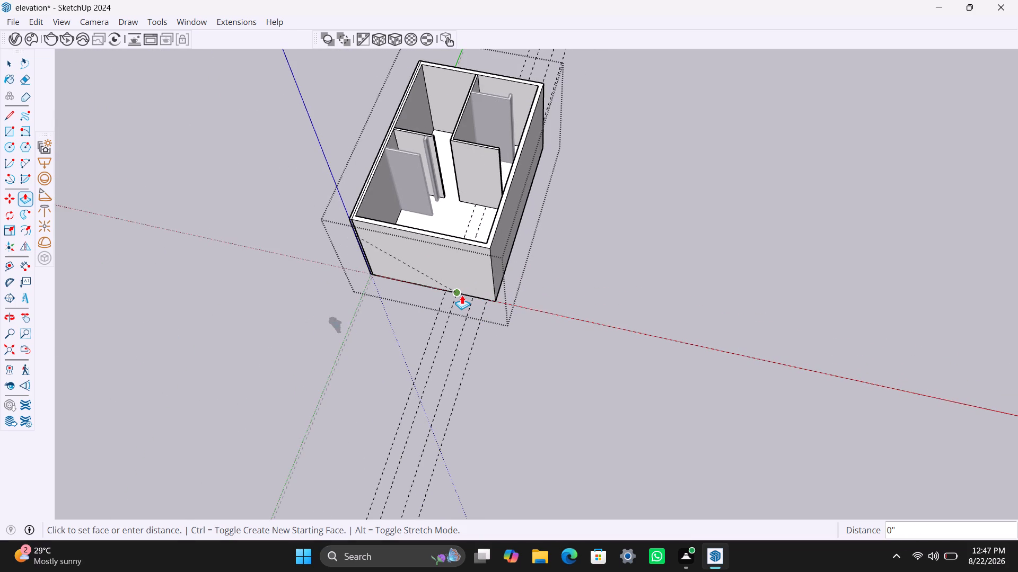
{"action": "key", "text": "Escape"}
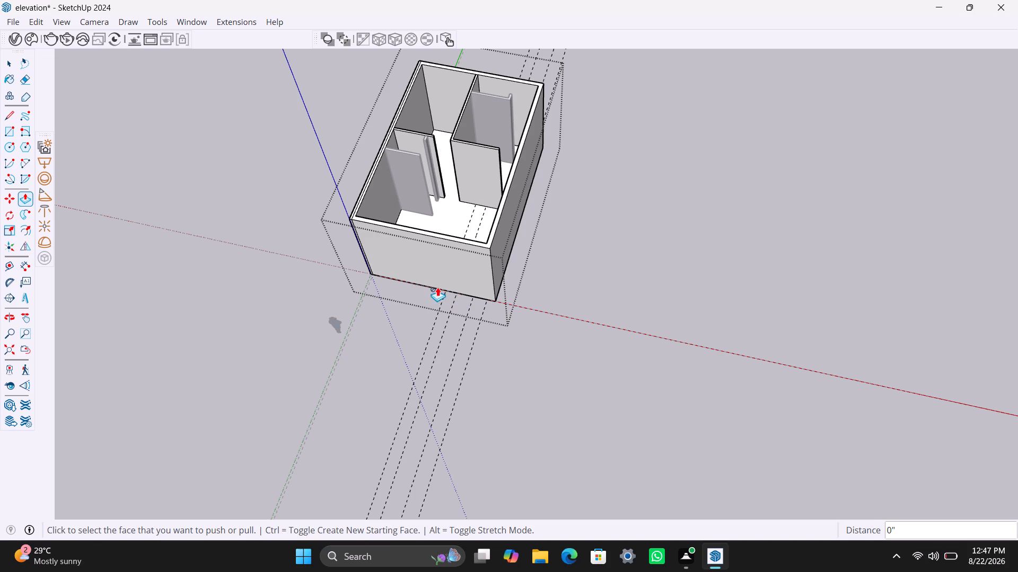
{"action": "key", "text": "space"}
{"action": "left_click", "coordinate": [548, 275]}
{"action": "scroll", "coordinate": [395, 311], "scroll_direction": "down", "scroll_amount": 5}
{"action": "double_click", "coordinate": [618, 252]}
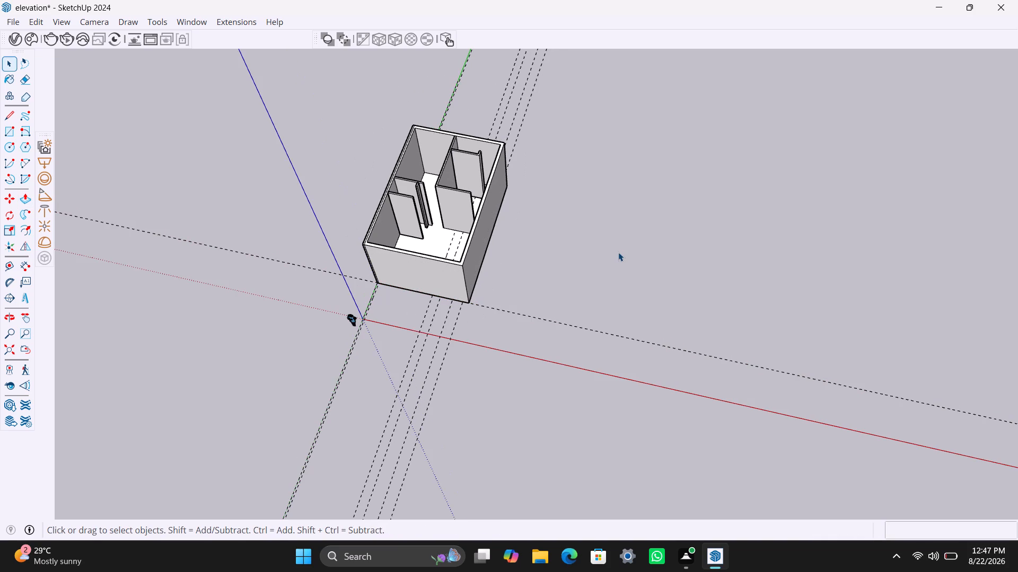
Push/Pull the 4.5" strip at the front wall's green-axis corner outward 10', extending the side wall forward.
{"action": "scroll", "coordinate": [362, 315], "scroll_direction": "up", "scroll_amount": 3}
{"action": "middle_click_drag", "start_coordinate": [396, 294], "coordinate": [473, 300]}
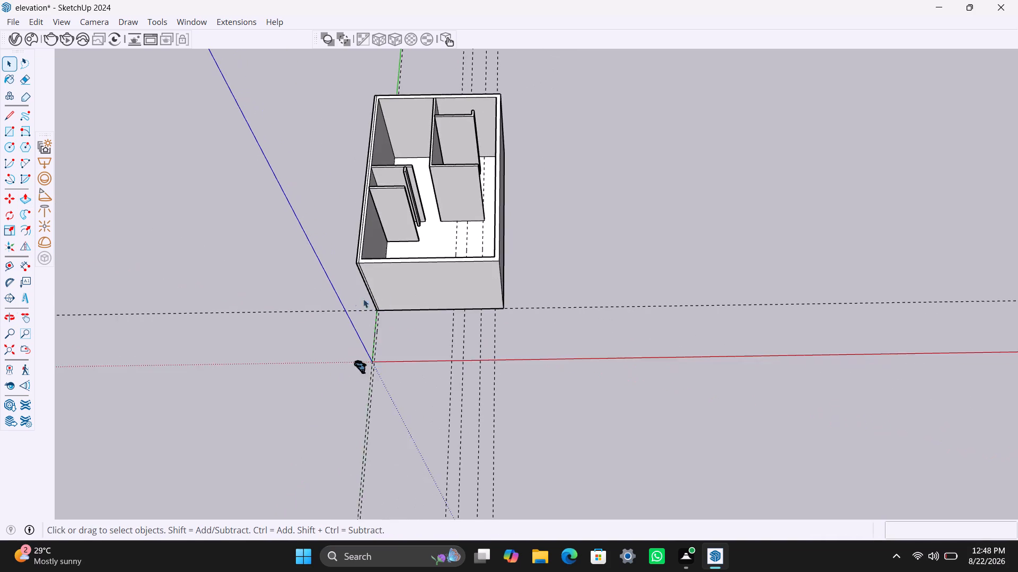
{"action": "scroll", "coordinate": [355, 299], "scroll_direction": "up", "scroll_amount": 12}
{"action": "left_click", "coordinate": [376, 273]}
{"action": "triple_click", "coordinate": [376, 273]}
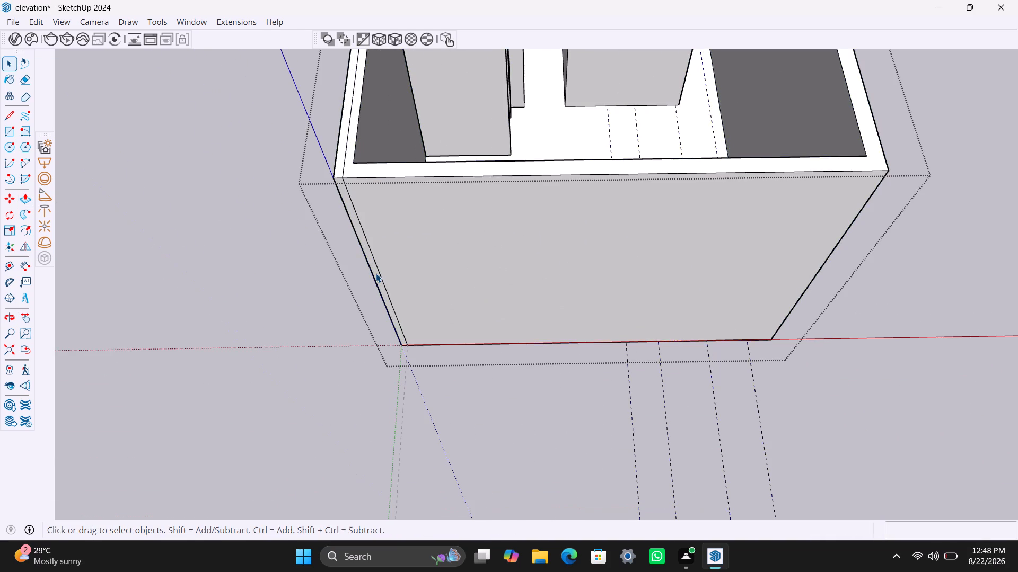
{"action": "left_click", "coordinate": [376, 273]}
{"action": "triple_click", "coordinate": [376, 273]}
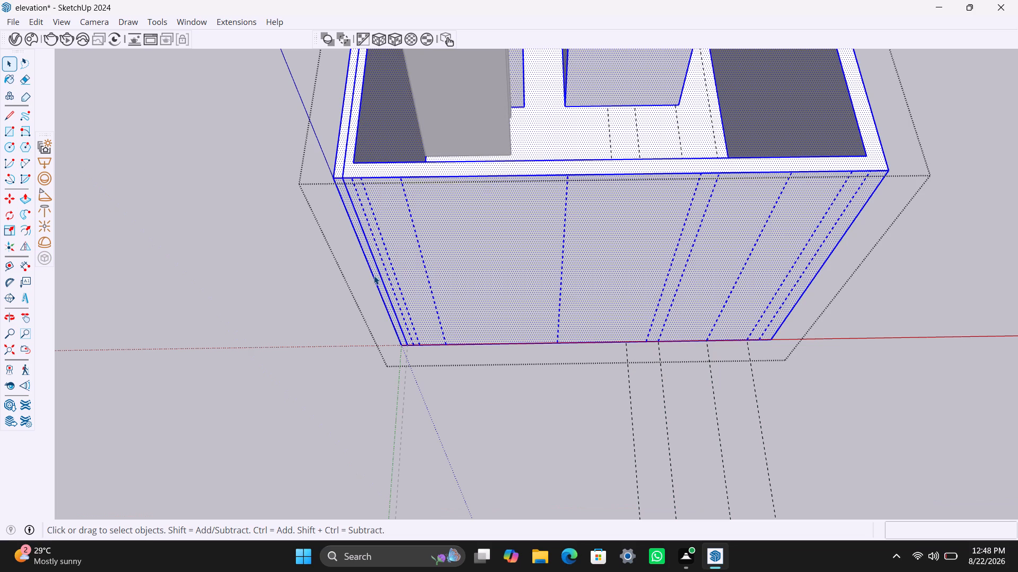
{"action": "left_click", "coordinate": [374, 275]}
{"action": "scroll", "coordinate": [366, 273], "scroll_direction": "up", "scroll_amount": 5}
{"action": "middle_click", "coordinate": [369, 271]}
{"action": "left_click", "coordinate": [375, 262]}
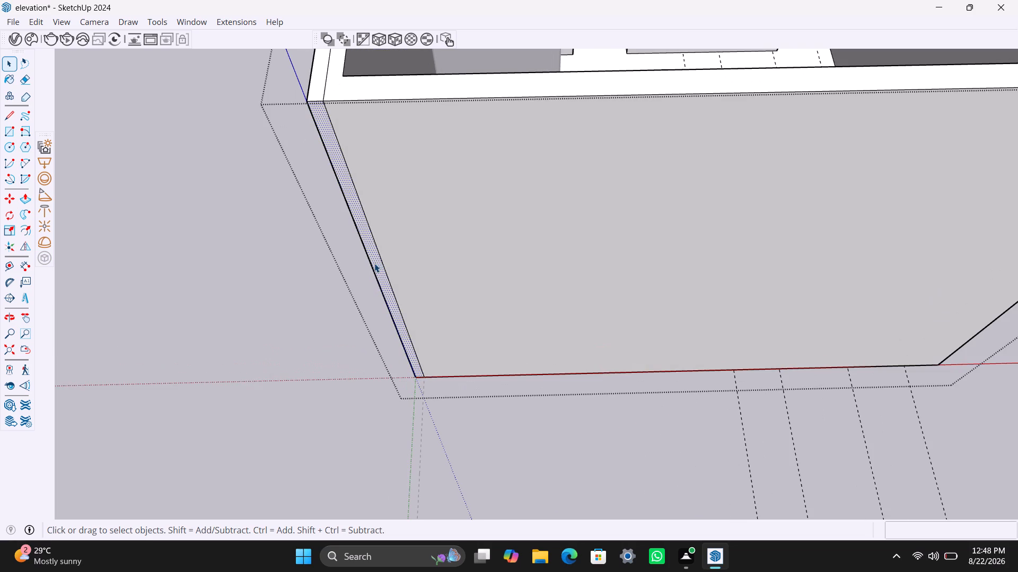
{"action": "left_click", "coordinate": [372, 265]}
{"action": "left_click", "coordinate": [376, 265]}
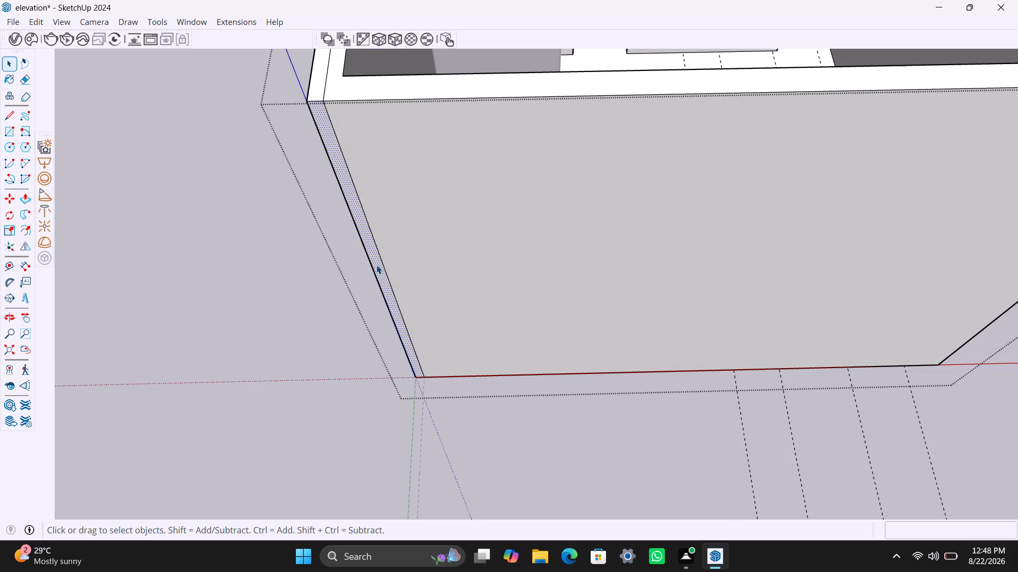
{"action": "scroll", "coordinate": [376, 265], "scroll_direction": "up", "scroll_amount": 5}
{"action": "left_click", "coordinate": [376, 265]}
{"action": "key", "text": "p"}
{"action": "left_click", "coordinate": [376, 265]}
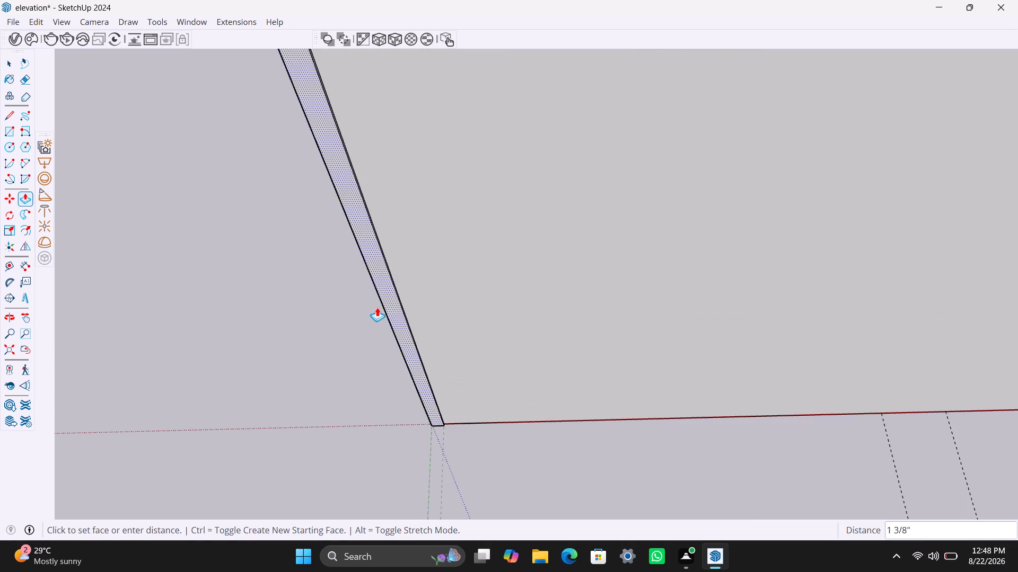
{"action": "scroll", "coordinate": [377, 319], "scroll_direction": "down", "scroll_amount": 11}
{"action": "scroll", "coordinate": [398, 364], "scroll_direction": "down", "scroll_amount": 5}
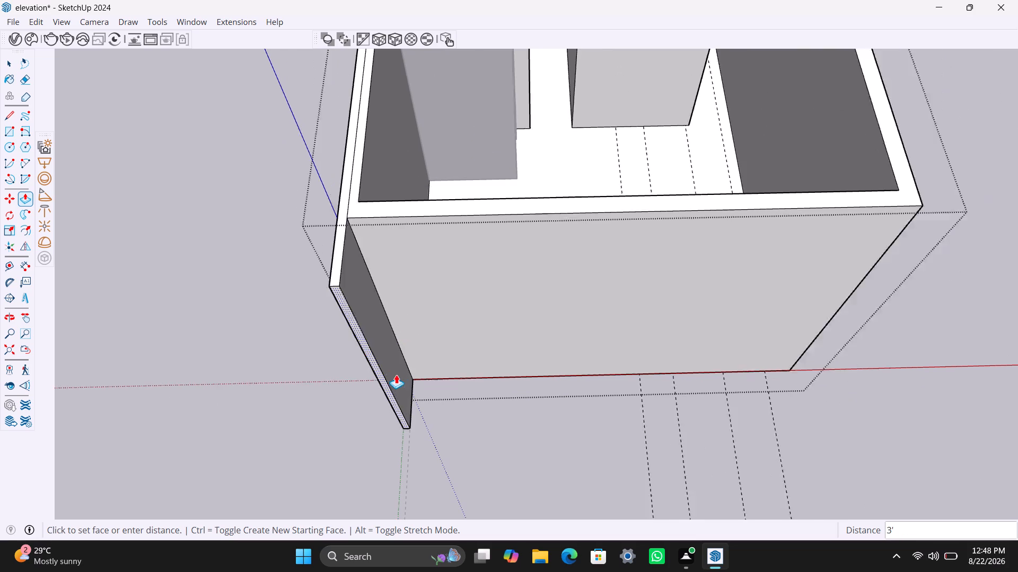
{"action": "type", "text": "10'"}
{"action": "key", "text": "Return"}
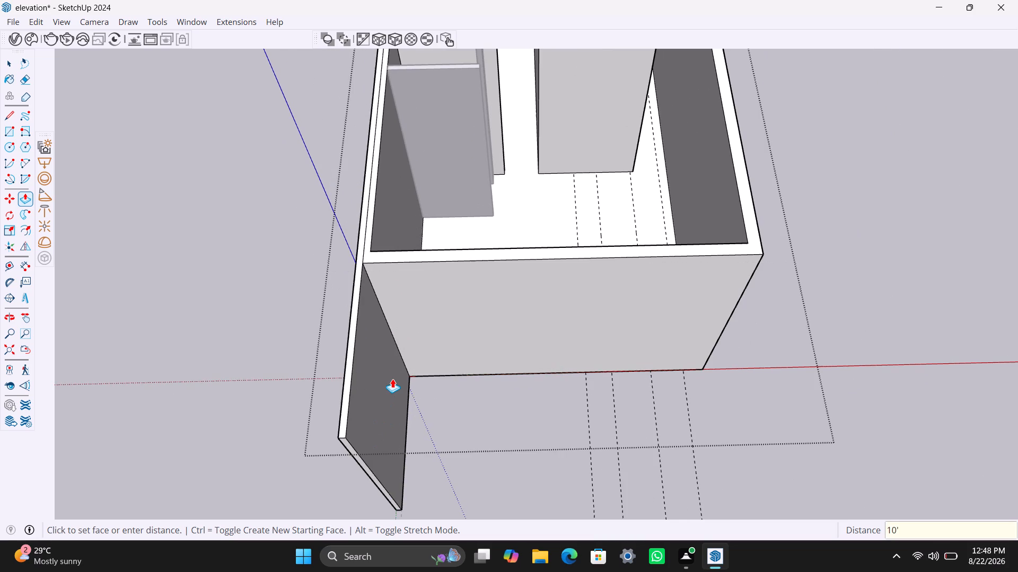
{"action": "key", "text": "space"}
{"action": "key", "text": "space"}
{"action": "left_click", "coordinate": [869, 268]}
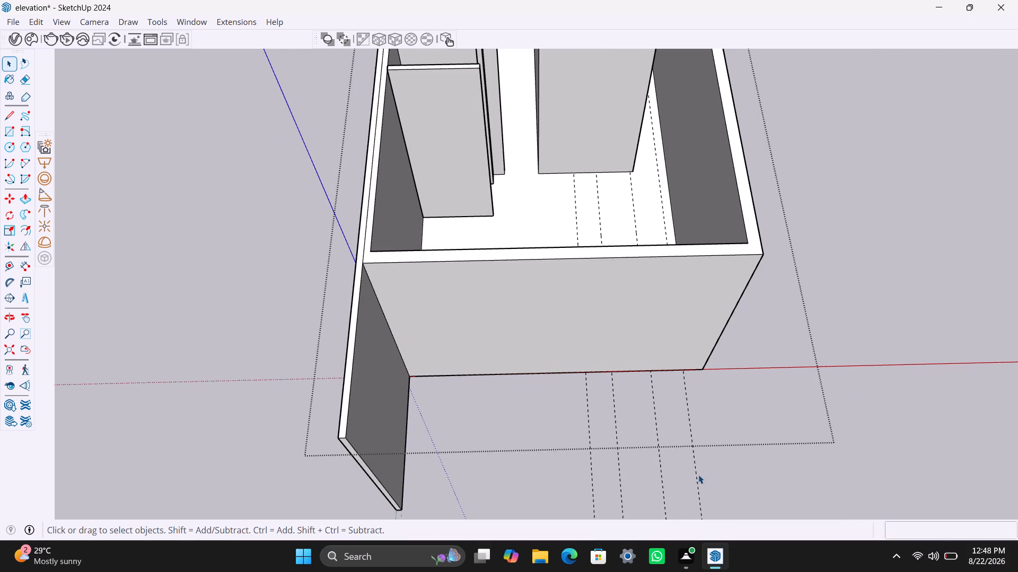
{"action": "scroll", "coordinate": [680, 445], "scroll_direction": "down", "scroll_amount": 11}
{"action": "double_click", "coordinate": [806, 285]}
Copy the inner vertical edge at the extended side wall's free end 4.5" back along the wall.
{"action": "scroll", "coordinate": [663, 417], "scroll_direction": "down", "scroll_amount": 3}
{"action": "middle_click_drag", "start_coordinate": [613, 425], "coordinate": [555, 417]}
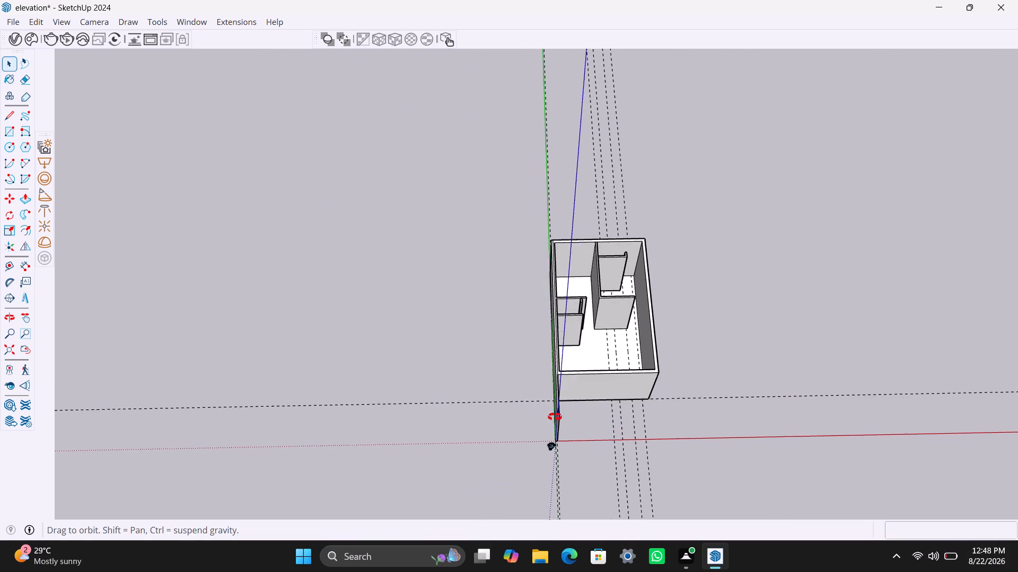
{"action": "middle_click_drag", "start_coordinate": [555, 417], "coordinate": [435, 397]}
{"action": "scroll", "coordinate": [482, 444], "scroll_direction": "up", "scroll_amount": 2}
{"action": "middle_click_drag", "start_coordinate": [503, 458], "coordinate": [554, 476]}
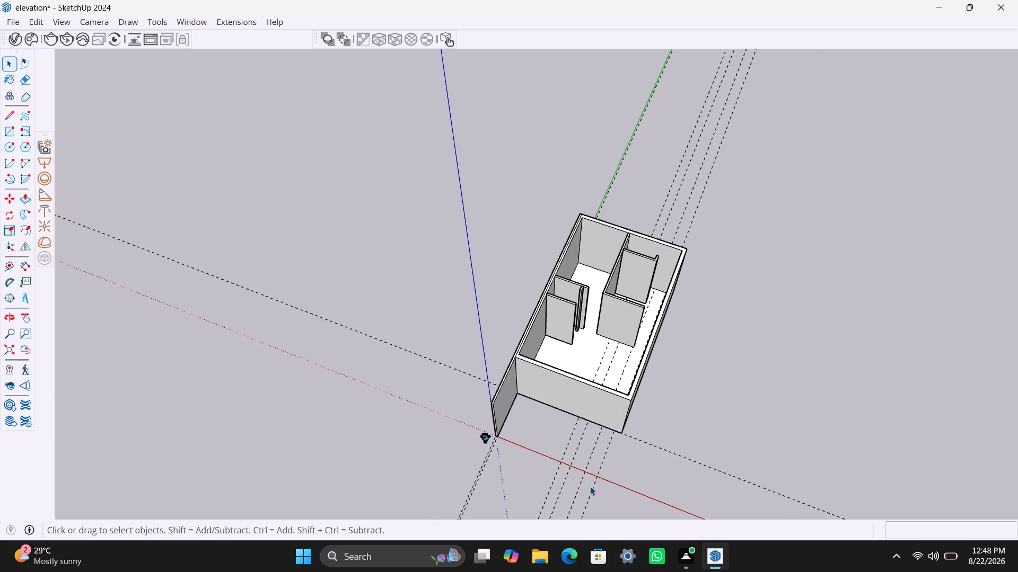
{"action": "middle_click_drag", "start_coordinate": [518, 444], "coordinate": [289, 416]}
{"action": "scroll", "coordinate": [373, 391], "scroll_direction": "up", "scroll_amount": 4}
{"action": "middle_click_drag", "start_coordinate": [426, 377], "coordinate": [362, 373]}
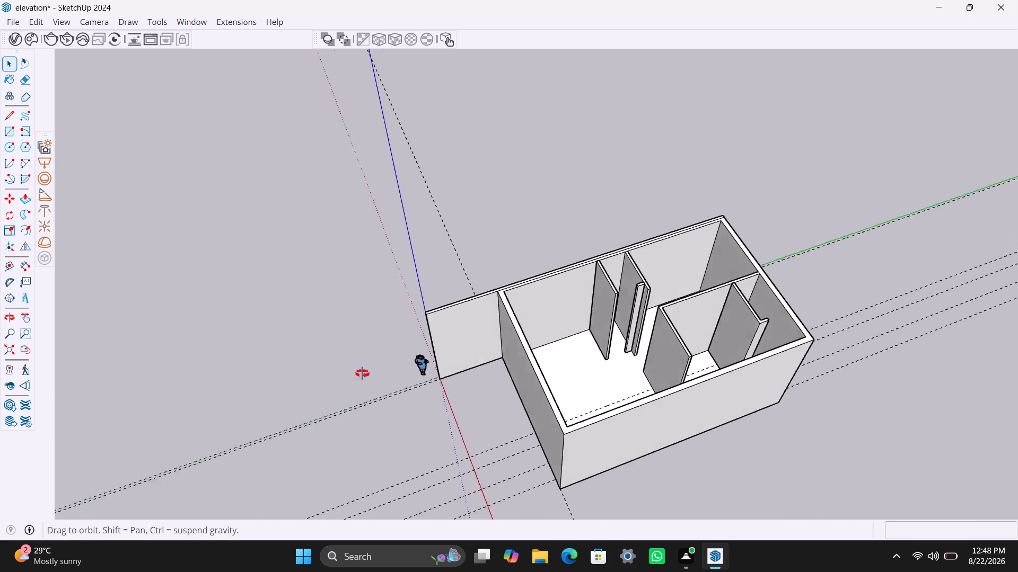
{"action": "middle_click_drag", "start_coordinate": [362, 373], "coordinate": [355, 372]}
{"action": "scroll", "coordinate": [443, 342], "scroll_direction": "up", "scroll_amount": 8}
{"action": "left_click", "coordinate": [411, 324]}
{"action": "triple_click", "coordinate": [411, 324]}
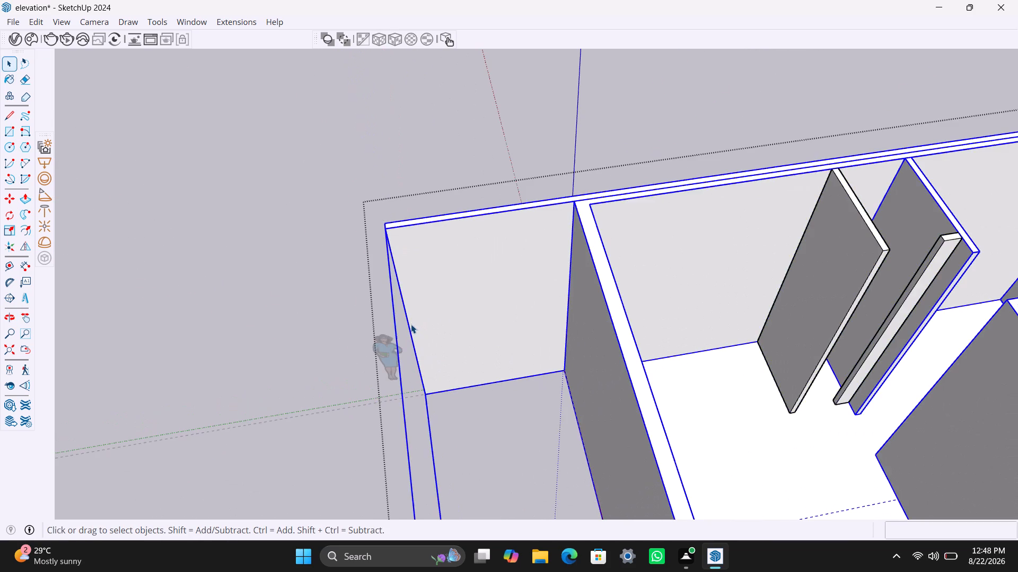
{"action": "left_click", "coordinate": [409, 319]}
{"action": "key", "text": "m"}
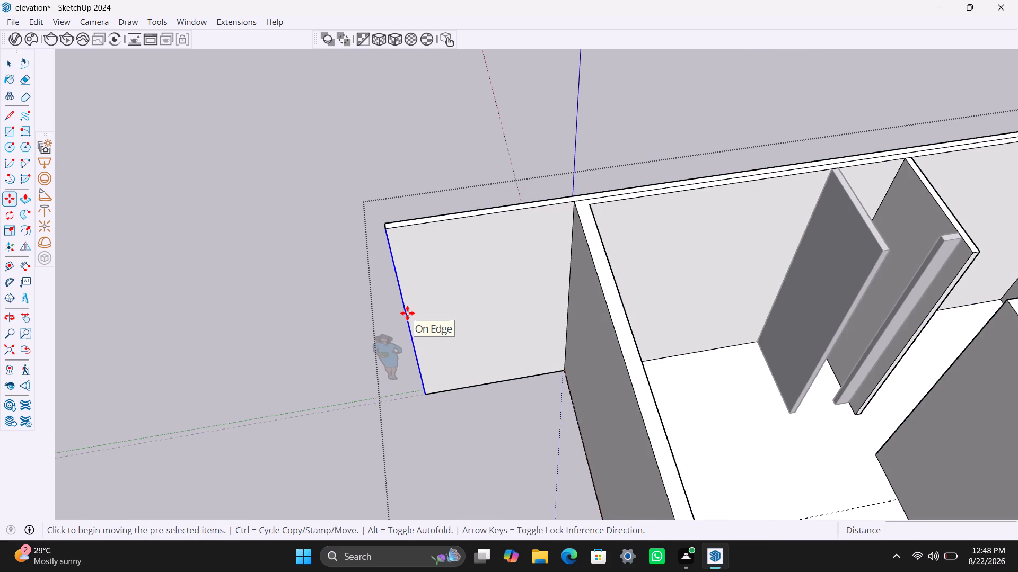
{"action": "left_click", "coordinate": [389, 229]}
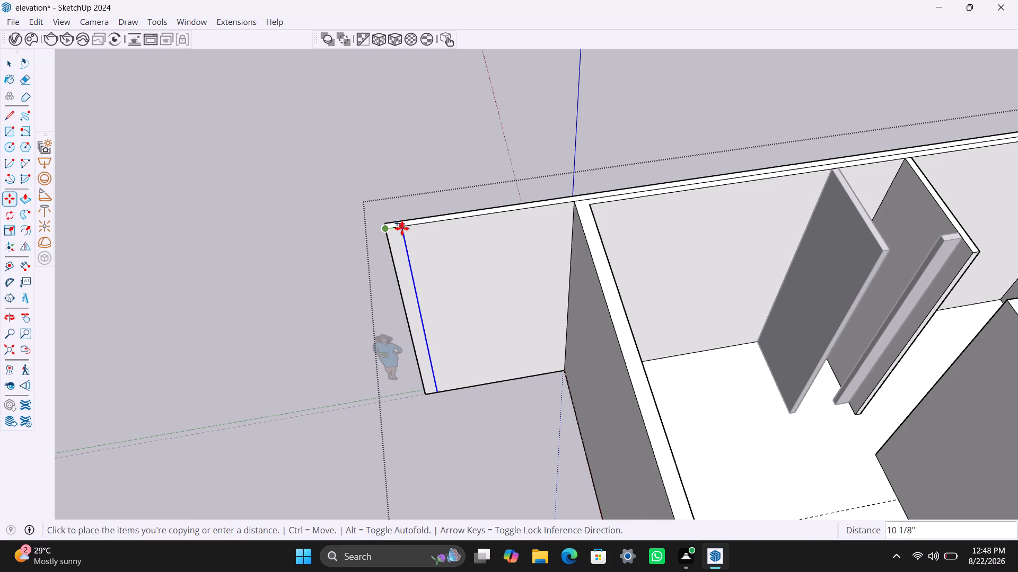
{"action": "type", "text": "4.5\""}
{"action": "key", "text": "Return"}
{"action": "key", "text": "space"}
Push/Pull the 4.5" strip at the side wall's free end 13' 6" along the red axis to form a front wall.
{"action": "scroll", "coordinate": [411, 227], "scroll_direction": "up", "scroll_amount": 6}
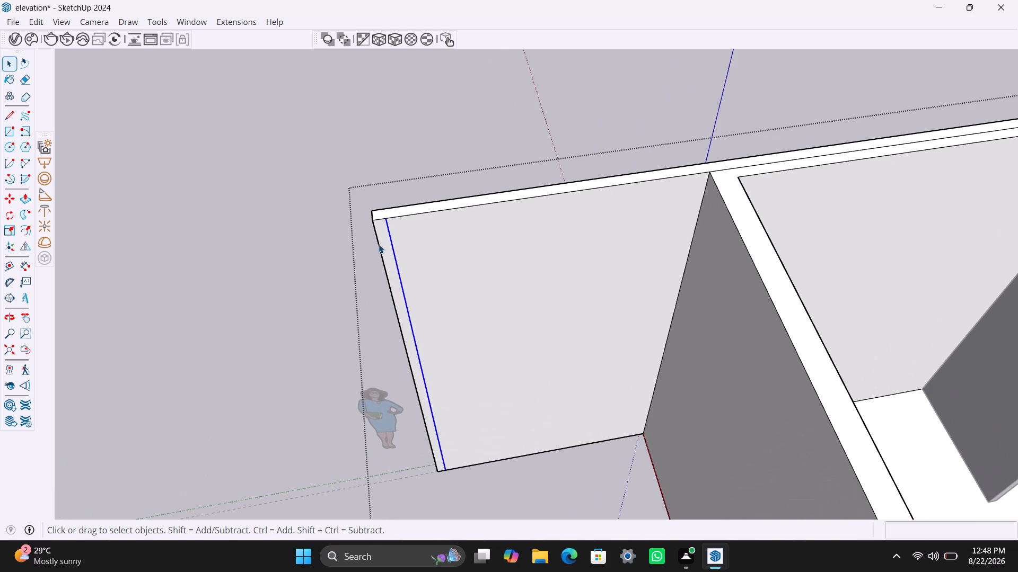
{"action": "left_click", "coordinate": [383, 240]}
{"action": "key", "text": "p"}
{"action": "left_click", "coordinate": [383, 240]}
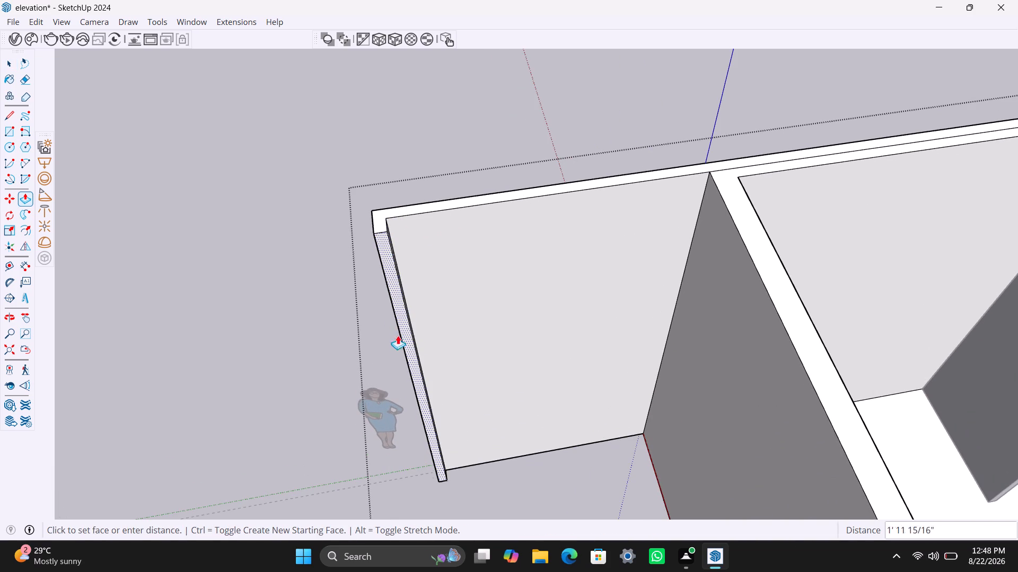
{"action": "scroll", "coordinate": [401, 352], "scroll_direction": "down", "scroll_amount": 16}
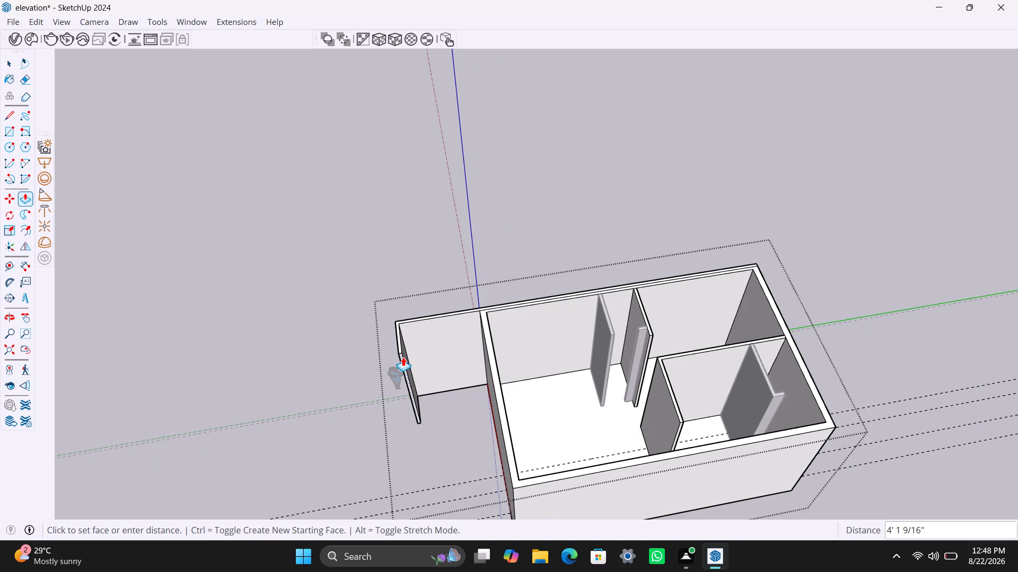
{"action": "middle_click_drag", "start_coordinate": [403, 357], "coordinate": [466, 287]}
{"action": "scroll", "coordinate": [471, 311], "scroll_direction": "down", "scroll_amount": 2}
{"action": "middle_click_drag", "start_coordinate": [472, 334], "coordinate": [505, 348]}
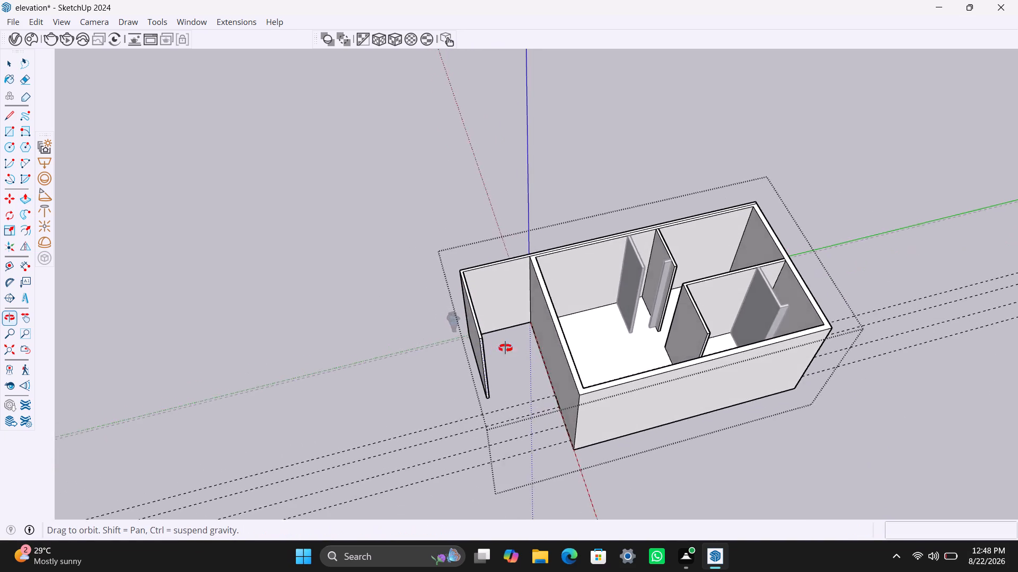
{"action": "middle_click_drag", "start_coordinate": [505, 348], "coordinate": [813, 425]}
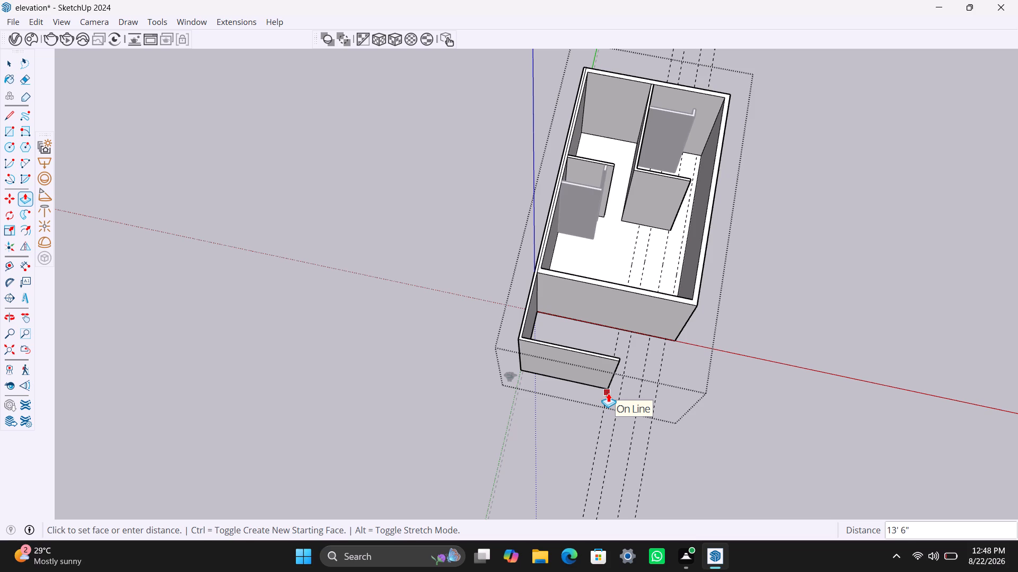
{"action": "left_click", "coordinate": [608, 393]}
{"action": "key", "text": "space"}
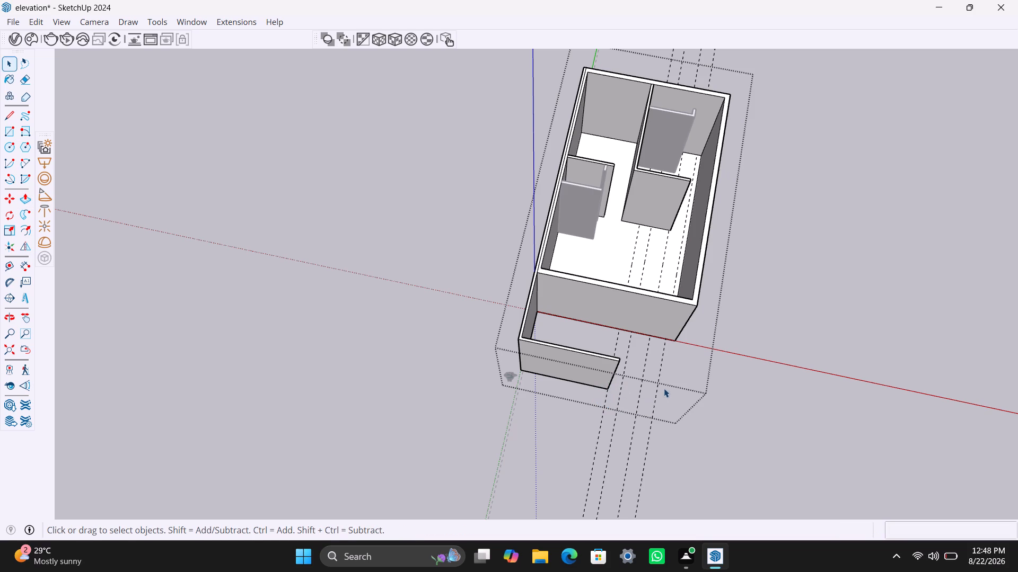
Examine the new front wall and its free end against the floor guides from several angles.
{"action": "scroll", "coordinate": [668, 394], "scroll_direction": "down", "scroll_amount": 4}
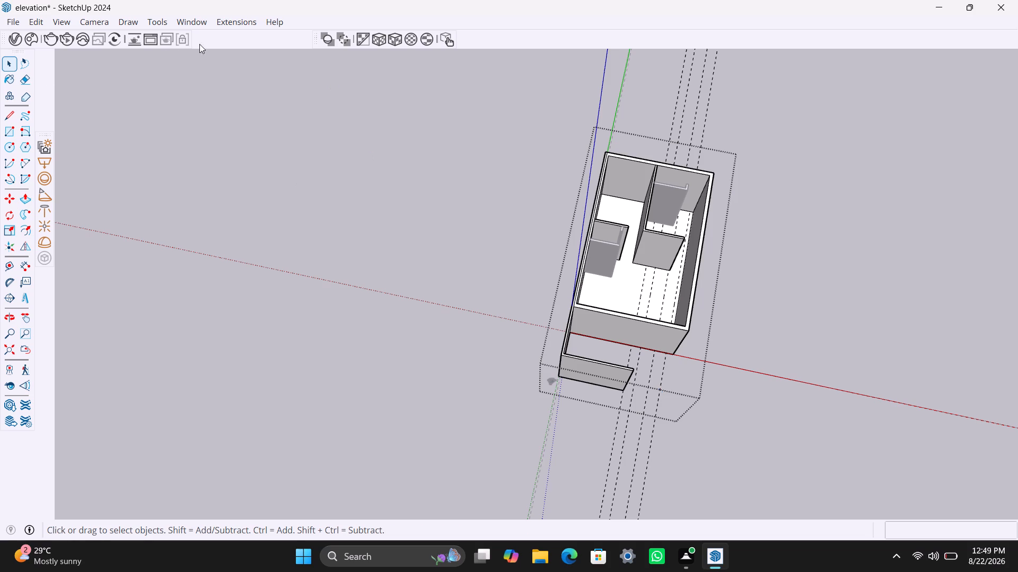
{"action": "scroll", "coordinate": [115, 0], "scroll_direction": "up", "scroll_amount": 1}
{"action": "scroll", "coordinate": [659, 357], "scroll_direction": "up", "scroll_amount": 2}
{"action": "middle_click_drag", "start_coordinate": [657, 356], "coordinate": [586, 364]}
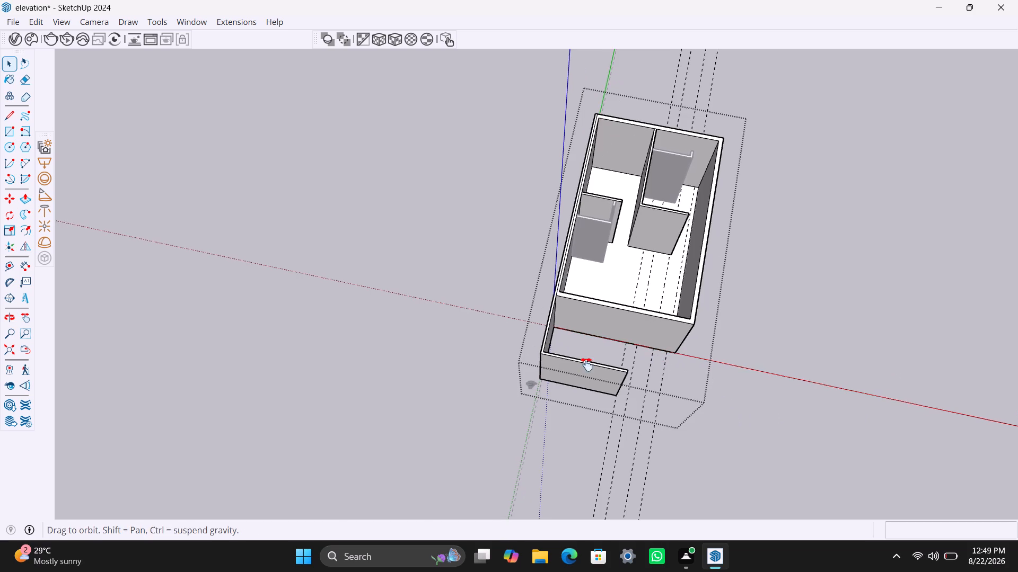
{"action": "middle_click_drag", "start_coordinate": [586, 364], "coordinate": [569, 367]}
{"action": "scroll", "coordinate": [554, 382], "scroll_direction": "up", "scroll_amount": 4}
{"action": "middle_click_drag", "start_coordinate": [552, 382], "coordinate": [642, 404]}
{"action": "scroll", "coordinate": [530, 350], "scroll_direction": "up", "scroll_amount": 4}
{"action": "middle_click_drag", "start_coordinate": [547, 388], "coordinate": [547, 387]}
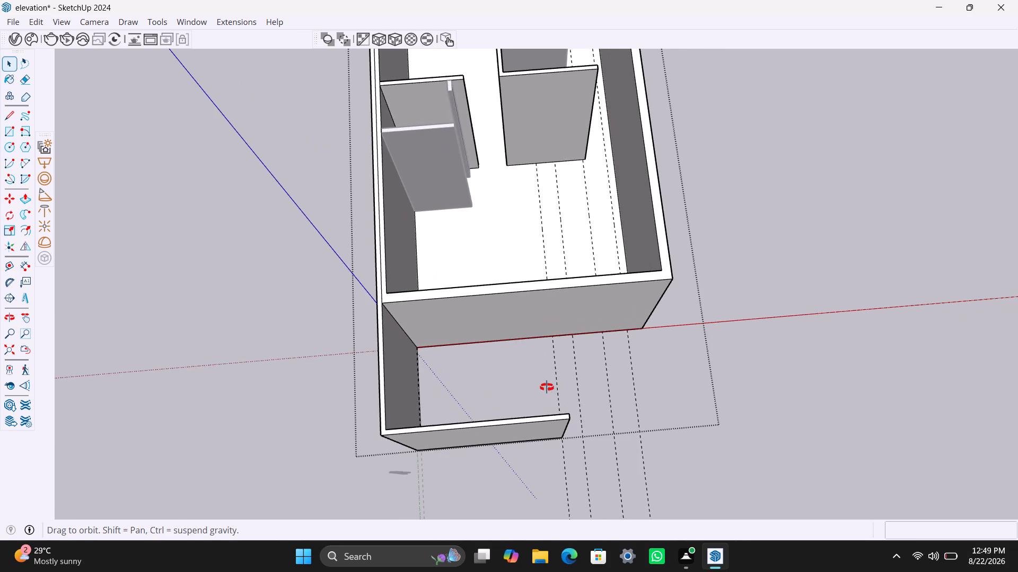
{"action": "middle_click_drag", "start_coordinate": [547, 387], "coordinate": [533, 369]}
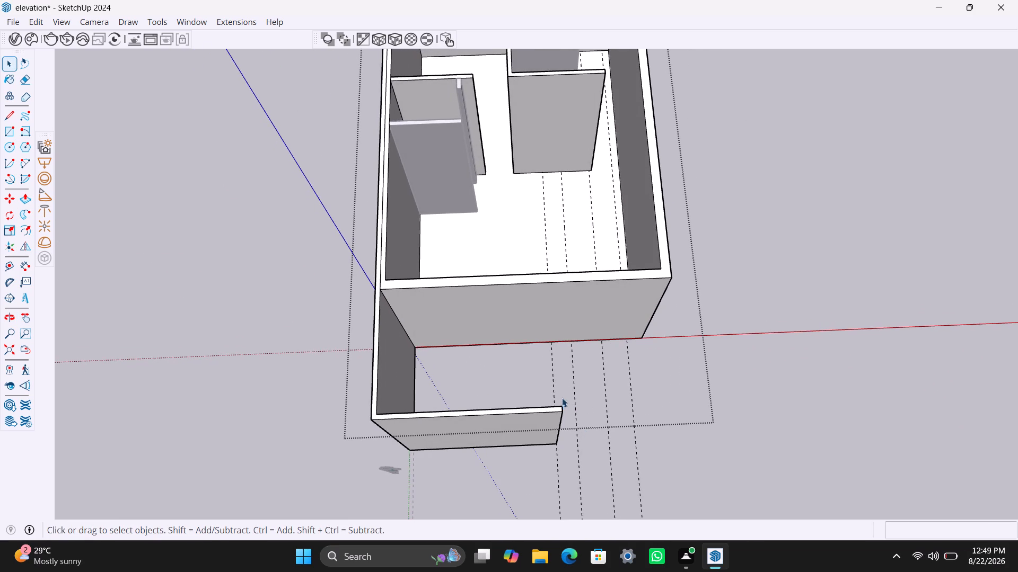
{"action": "middle_click_drag", "start_coordinate": [564, 395], "coordinate": [366, 396]}
{"action": "scroll", "coordinate": [444, 389], "scroll_direction": "up", "scroll_amount": 5}
{"action": "middle_click_drag", "start_coordinate": [519, 400], "coordinate": [160, 337]}
{"action": "scroll", "coordinate": [388, 253], "scroll_direction": "up", "scroll_amount": 4}
{"action": "middle_click_drag", "start_coordinate": [427, 287], "coordinate": [352, 294]}
{"action": "scroll", "coordinate": [357, 281], "scroll_direction": "up", "scroll_amount": 5}
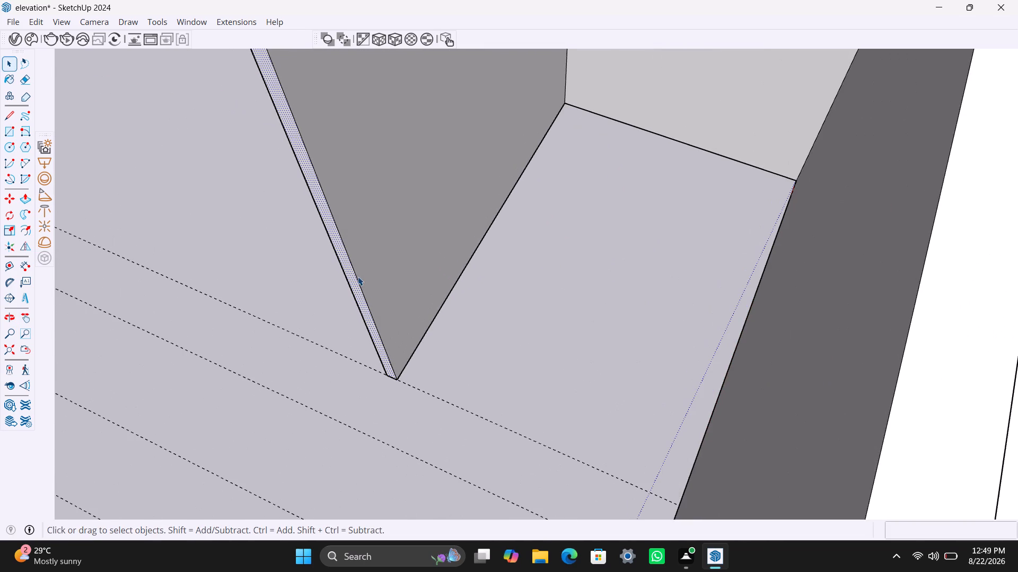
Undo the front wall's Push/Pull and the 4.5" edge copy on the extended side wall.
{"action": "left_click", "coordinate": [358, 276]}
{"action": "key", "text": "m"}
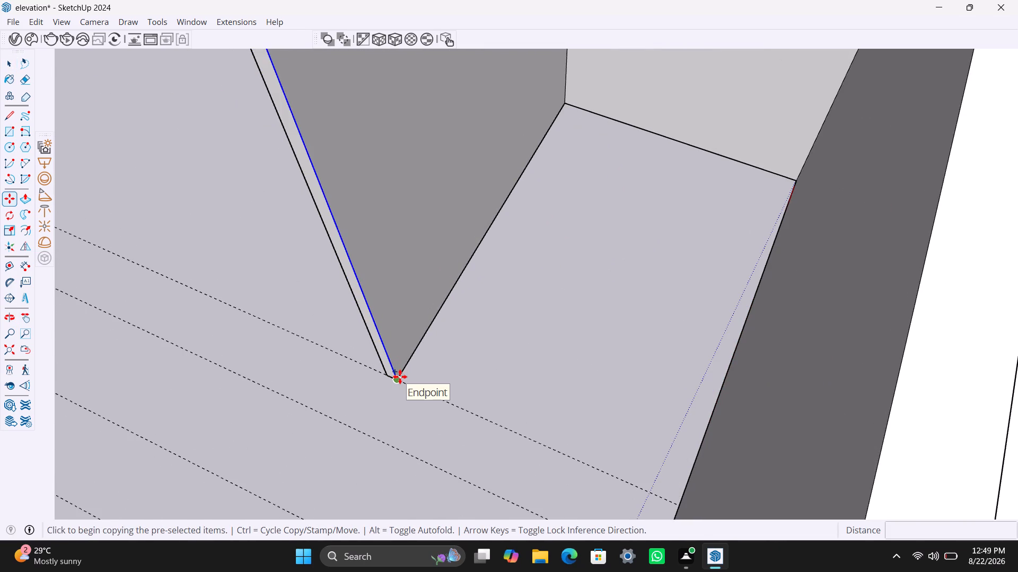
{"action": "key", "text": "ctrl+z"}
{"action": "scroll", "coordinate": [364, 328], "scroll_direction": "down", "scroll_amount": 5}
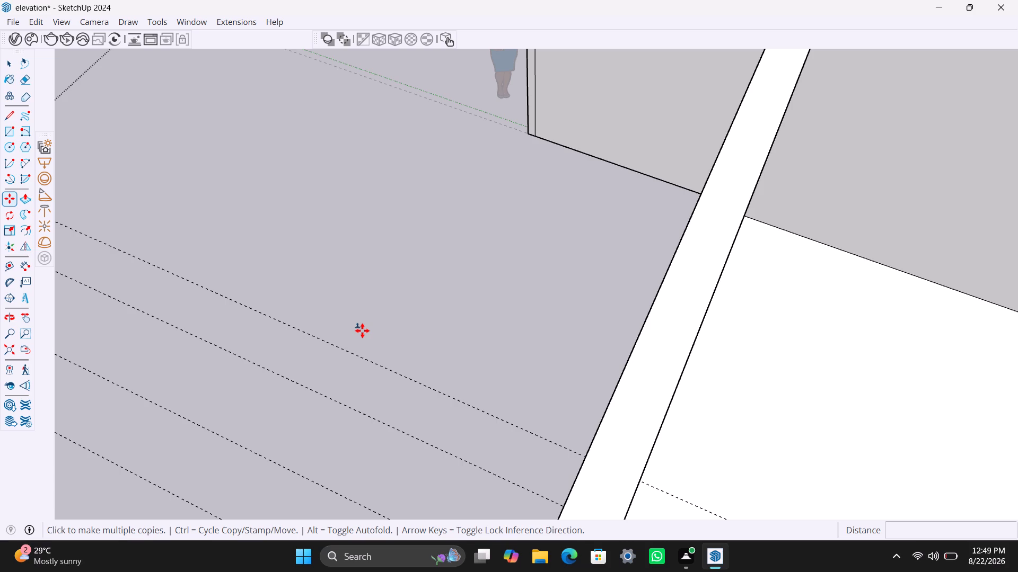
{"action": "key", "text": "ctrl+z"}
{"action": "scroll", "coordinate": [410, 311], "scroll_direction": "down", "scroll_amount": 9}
Copy the inner vertical edge at the extended side wall's free end 4.5" toward the house.
{"action": "middle_click_drag", "start_coordinate": [338, 322], "coordinate": [865, 417]}
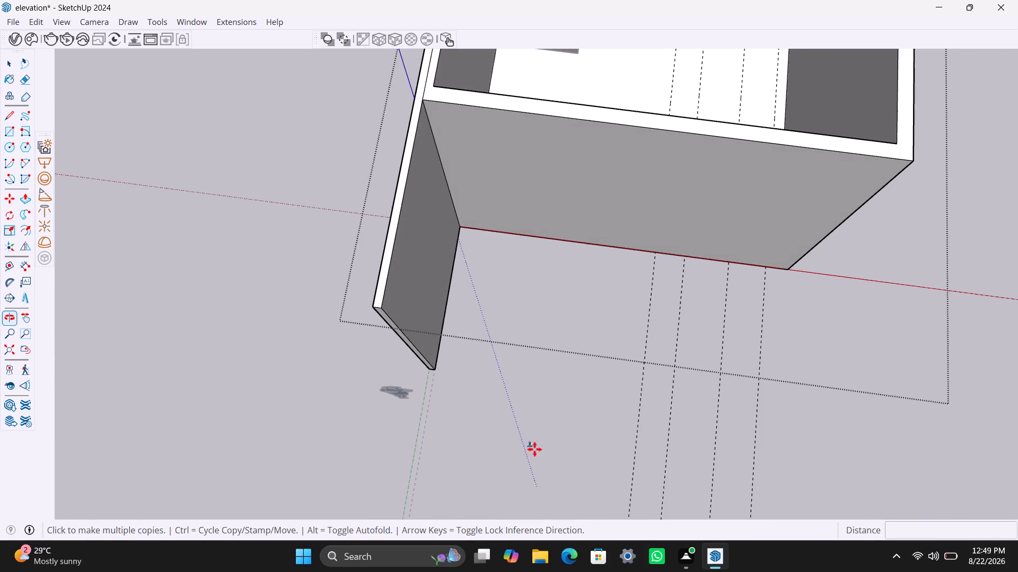
{"action": "key", "text": "space"}
{"action": "left_click", "coordinate": [447, 415]}
{"action": "scroll", "coordinate": [418, 353], "scroll_direction": "up", "scroll_amount": 7}
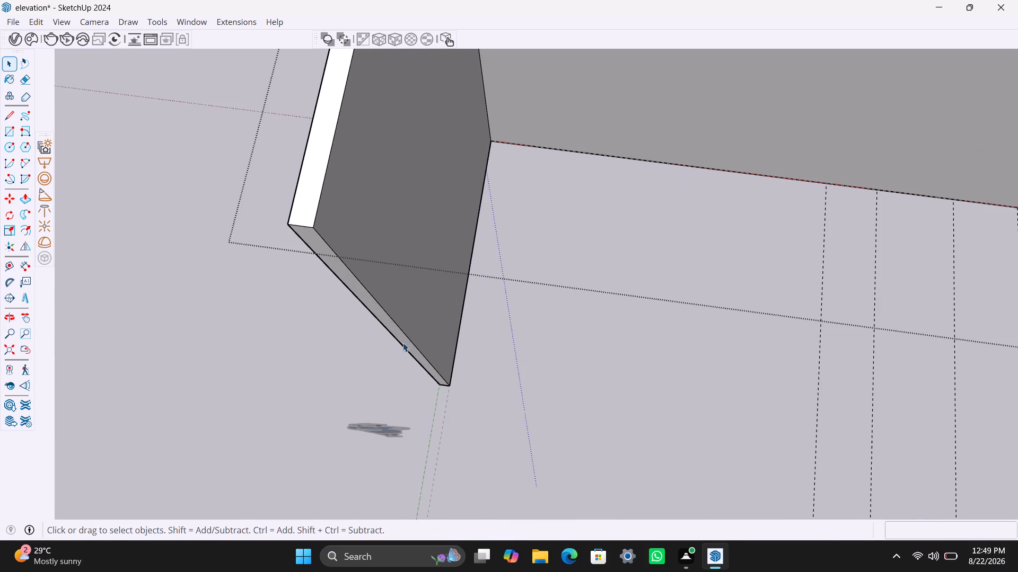
{"action": "scroll", "coordinate": [416, 342], "scroll_direction": "down", "scroll_amount": 12}
{"action": "middle_click_drag", "start_coordinate": [532, 351], "coordinate": [217, 328]}
{"action": "scroll", "coordinate": [417, 325], "scroll_direction": "up", "scroll_amount": 4}
{"action": "middle_click_drag", "start_coordinate": [453, 316], "coordinate": [363, 316]}
{"action": "scroll", "coordinate": [468, 287], "scroll_direction": "down", "scroll_amount": 3}
{"action": "middle_click_drag", "start_coordinate": [502, 292], "coordinate": [494, 381]}
{"action": "scroll", "coordinate": [469, 273], "scroll_direction": "up", "scroll_amount": 4}
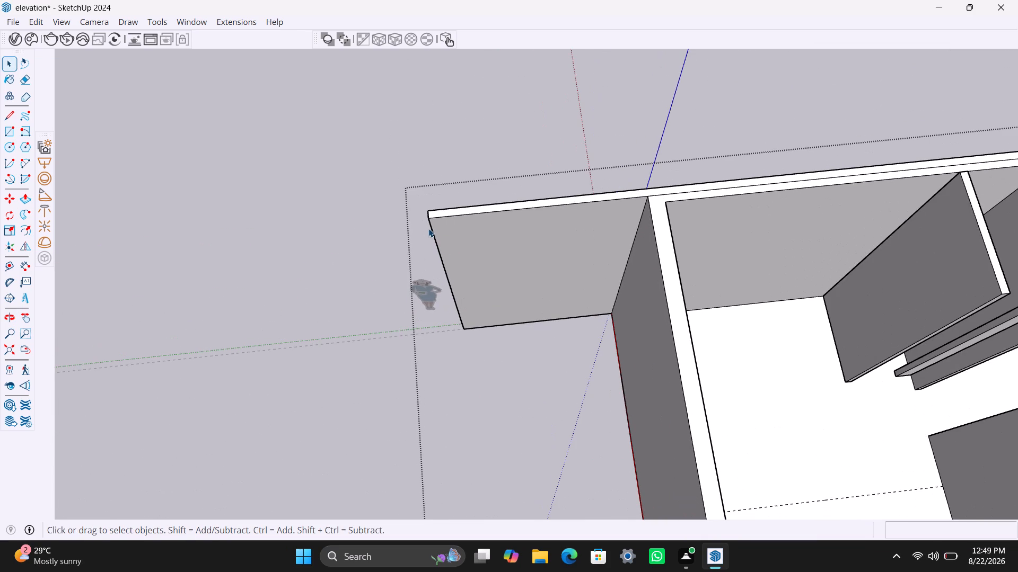
{"action": "left_click", "coordinate": [428, 220]}
{"action": "double_click", "coordinate": [429, 220]}
{"action": "double_click", "coordinate": [429, 222]}
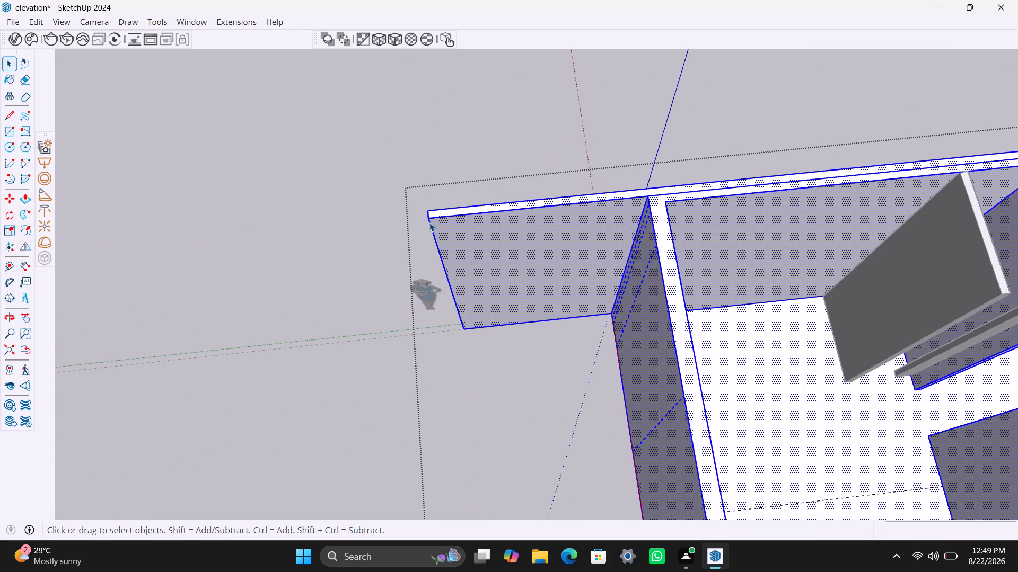
{"action": "left_click", "coordinate": [429, 222]}
{"action": "scroll", "coordinate": [433, 242], "scroll_direction": "up", "scroll_amount": 4}
{"action": "left_click", "coordinate": [429, 220]}
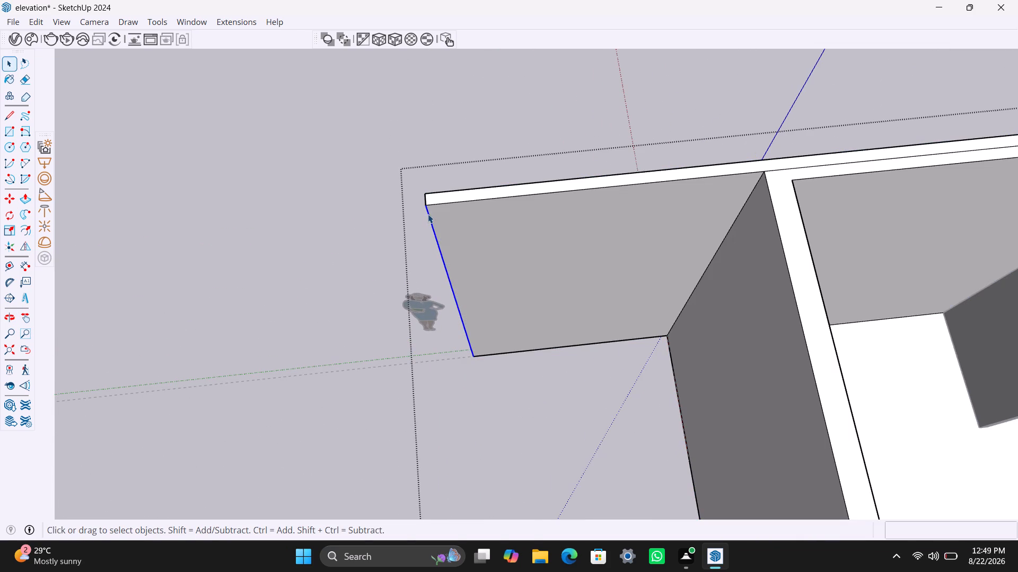
{"action": "key", "text": "m"}
{"action": "left_click", "coordinate": [428, 209]}
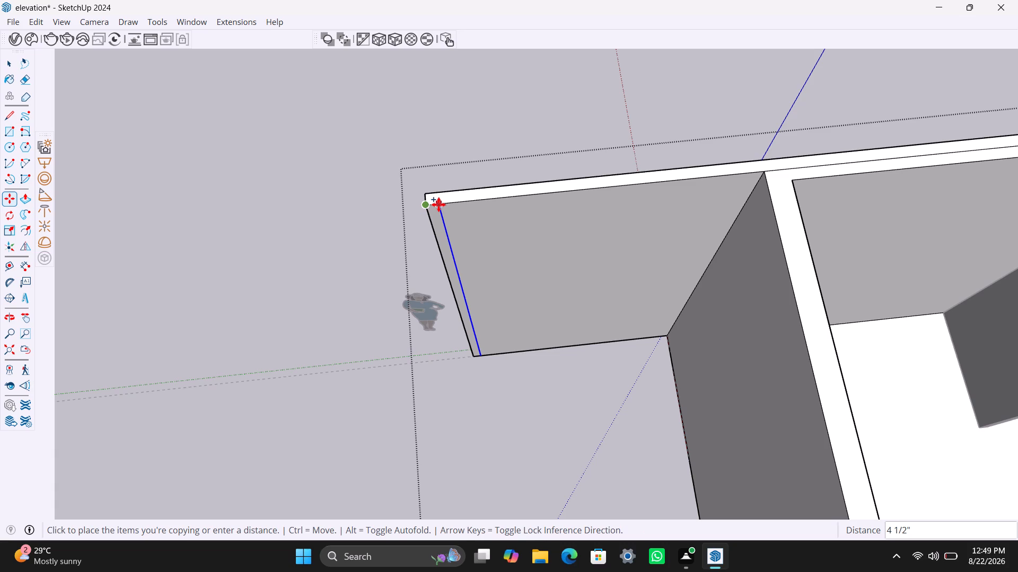
{"action": "type", "text": "4.5\""}
{"action": "key", "text": "Return"}
{"action": "key", "text": "space"}
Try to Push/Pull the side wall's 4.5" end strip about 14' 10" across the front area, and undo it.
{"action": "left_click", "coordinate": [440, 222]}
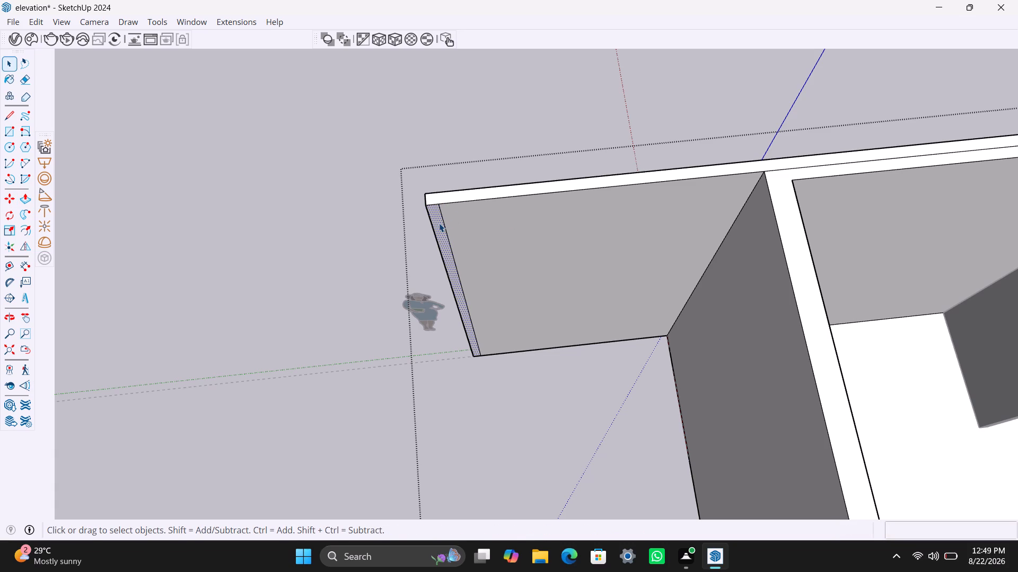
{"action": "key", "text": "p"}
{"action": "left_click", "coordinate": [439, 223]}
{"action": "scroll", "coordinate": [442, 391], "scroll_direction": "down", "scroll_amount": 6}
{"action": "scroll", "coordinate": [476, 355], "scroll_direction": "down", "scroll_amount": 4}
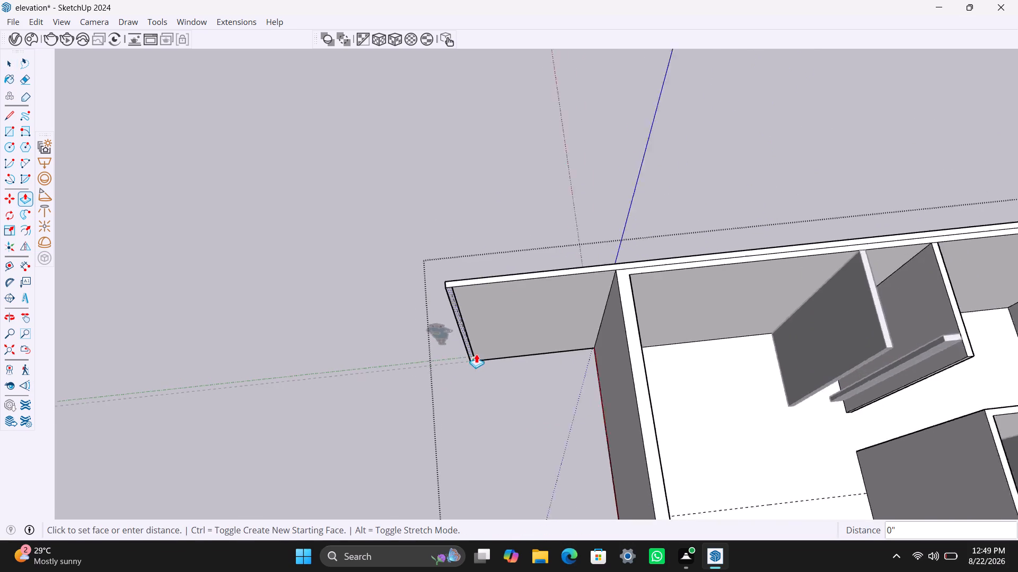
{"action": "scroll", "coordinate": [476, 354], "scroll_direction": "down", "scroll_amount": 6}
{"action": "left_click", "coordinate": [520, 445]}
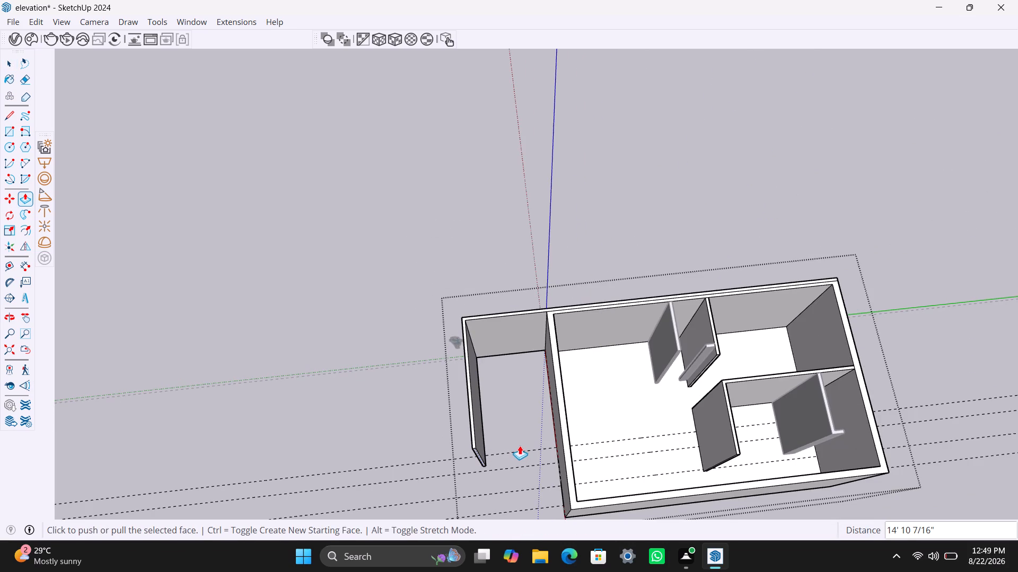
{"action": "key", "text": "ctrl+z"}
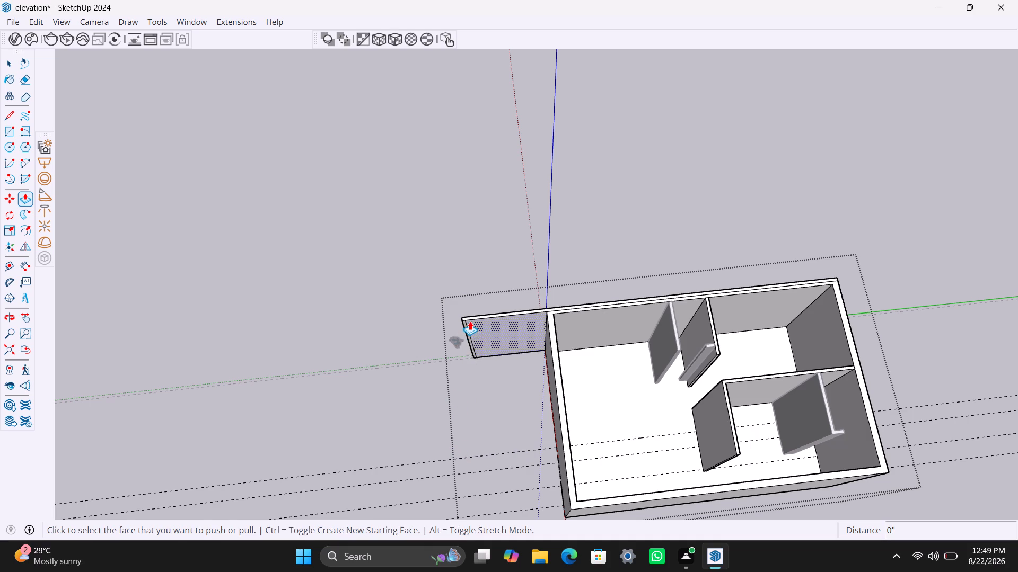
Push/Pull the side wall's 4.5" end strip 13' 6" across the front area, up to the nearest floor guide.
{"action": "scroll", "coordinate": [467, 337], "scroll_direction": "up", "scroll_amount": 7}
{"action": "middle_click", "coordinate": [467, 337]}
{"action": "middle_click_drag", "start_coordinate": [462, 366], "coordinate": [461, 281]}
{"action": "scroll", "coordinate": [462, 306], "scroll_direction": "up", "scroll_amount": 4}
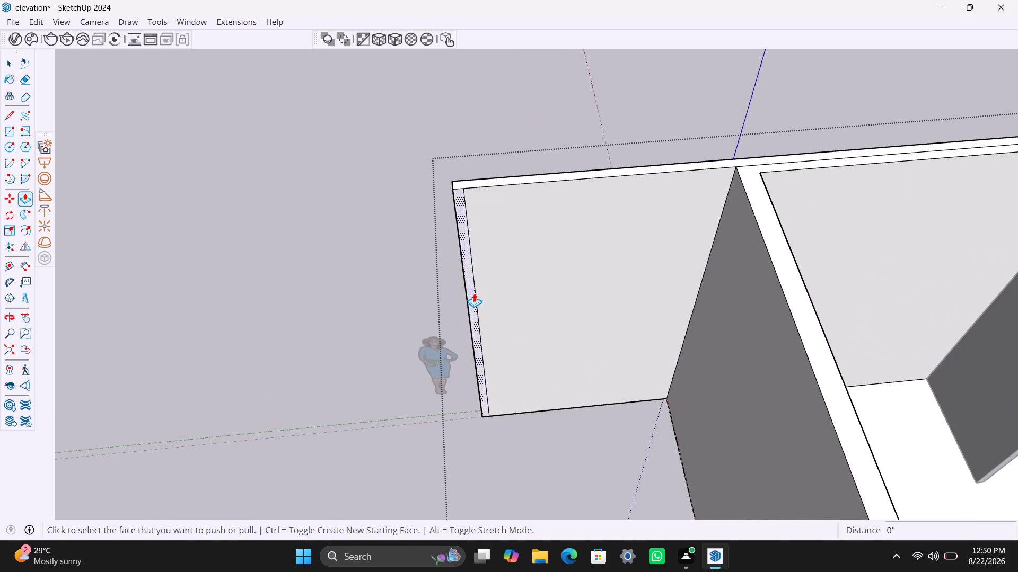
{"action": "left_click", "coordinate": [474, 293]}
{"action": "scroll", "coordinate": [518, 461], "scroll_direction": "down", "scroll_amount": 11}
{"action": "middle_click_drag", "start_coordinate": [521, 414], "coordinate": [536, 263]}
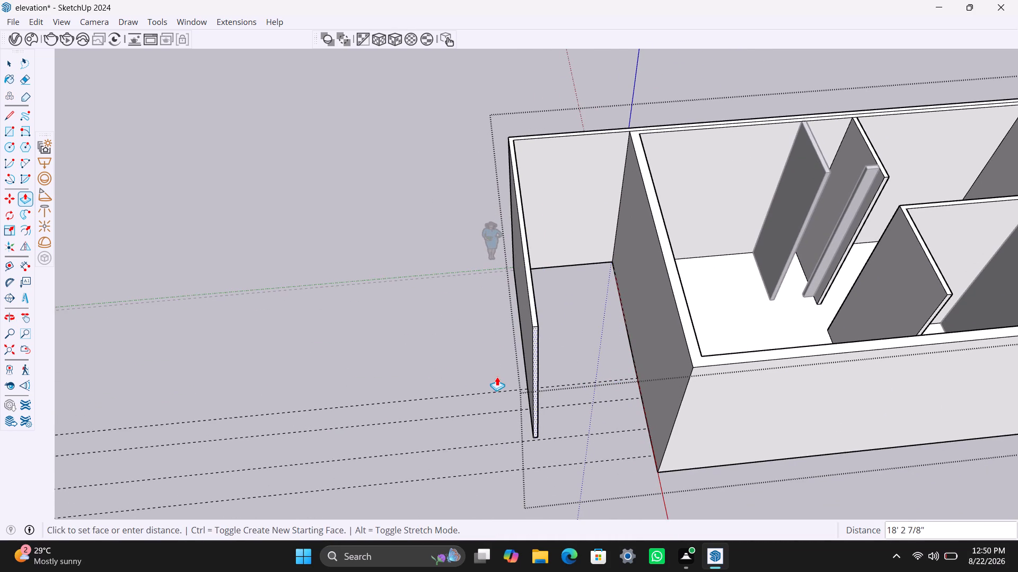
{"action": "left_click", "coordinate": [569, 383]}
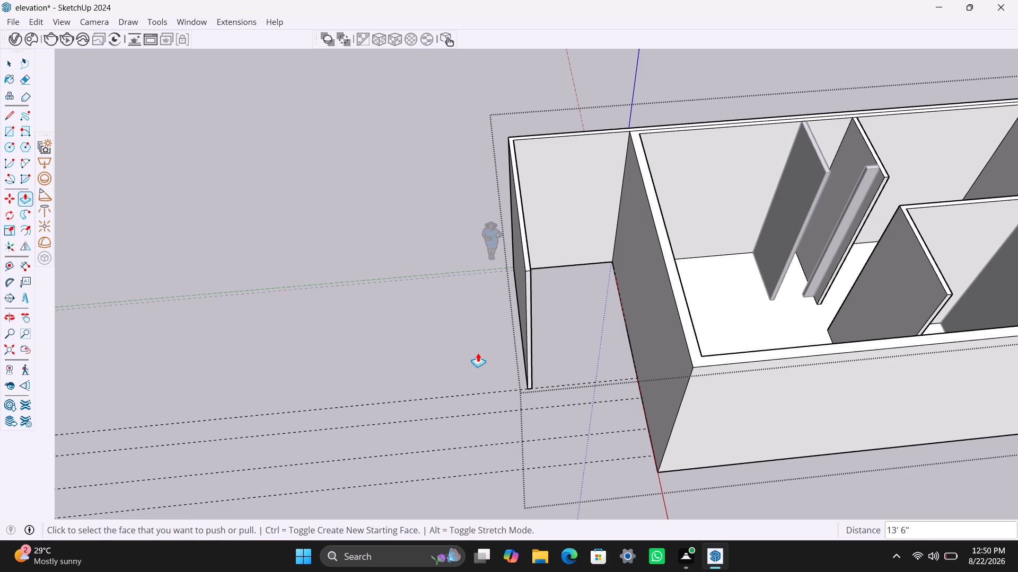
{"action": "scroll", "coordinate": [488, 336], "scroll_direction": "down", "scroll_amount": 7}
{"action": "middle_click_drag", "start_coordinate": [547, 344], "coordinate": [182, 342]}
{"action": "scroll", "coordinate": [424, 294], "scroll_direction": "up", "scroll_amount": 4}
{"action": "middle_click_drag", "start_coordinate": [477, 287], "coordinate": [339, 303]}
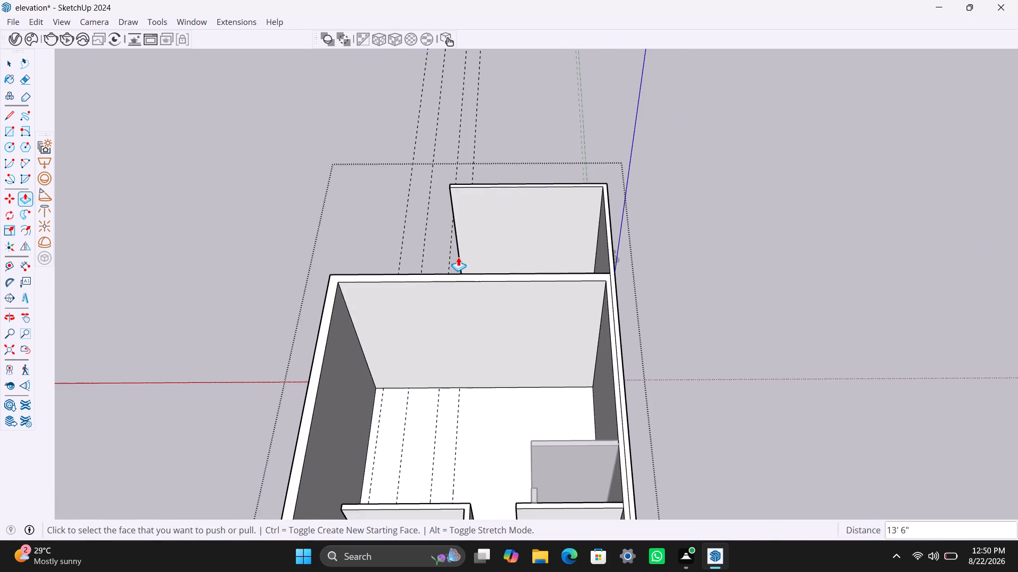
Copy the inner vertical edge at the new front wall's free end 4.5" inward along the wall.
{"action": "key", "text": "space"}
{"action": "scroll", "coordinate": [467, 218], "scroll_direction": "up", "scroll_amount": 9}
{"action": "left_click", "coordinate": [444, 194]}
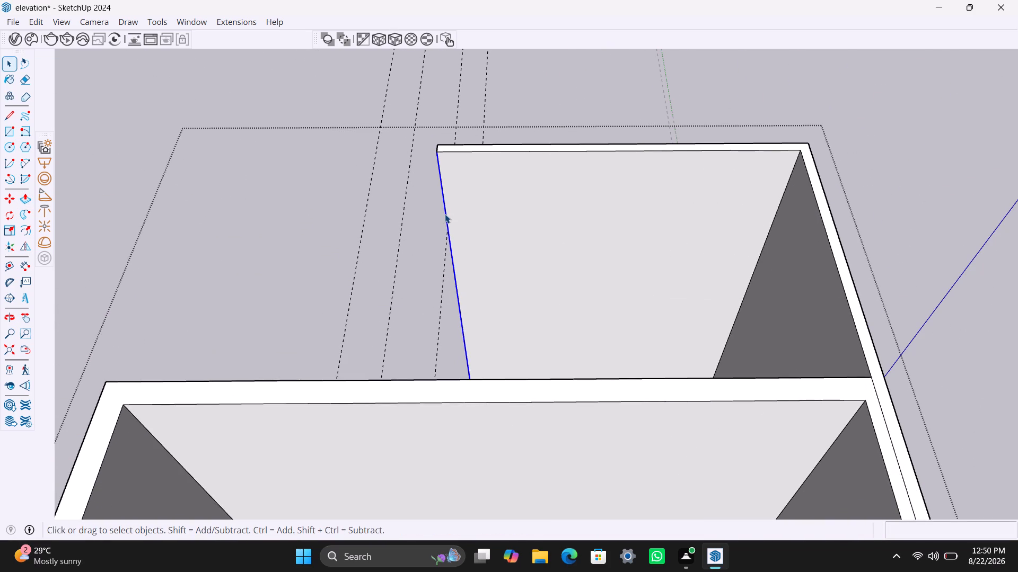
{"action": "key", "text": "m"}
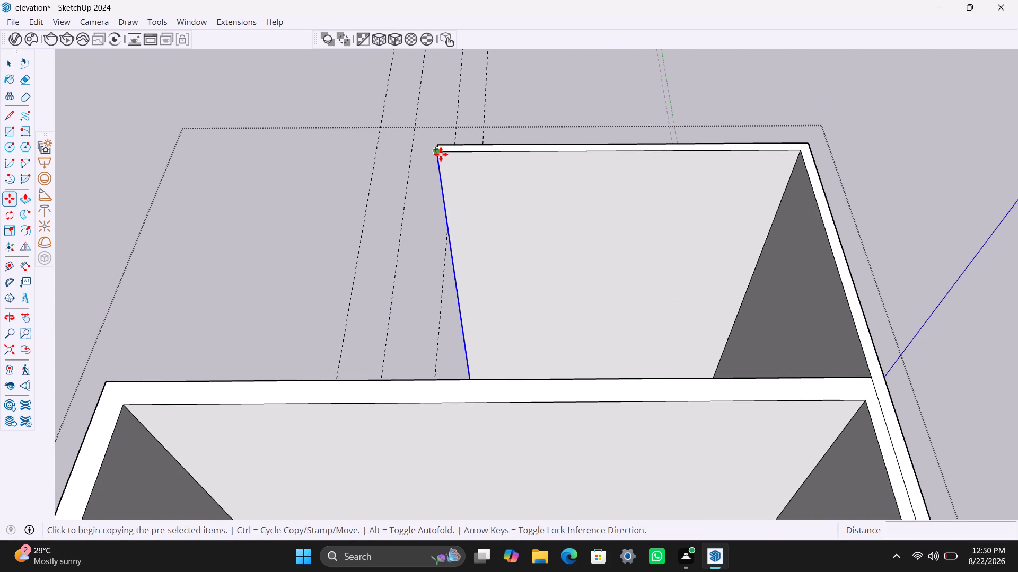
{"action": "left_click", "coordinate": [441, 154]}
{"action": "type", "text": "4.5\""}
{"action": "key", "text": "Return"}
{"action": "key", "text": "space"}
Push/Pull the front wall's 4.5" end strip 10' 4 1/2" back toward the house, through to the main wall's inner face.
{"action": "scroll", "coordinate": [484, 177], "scroll_direction": "up", "scroll_amount": 4}
{"action": "scroll", "coordinate": [428, 169], "scroll_direction": "up", "scroll_amount": 2}
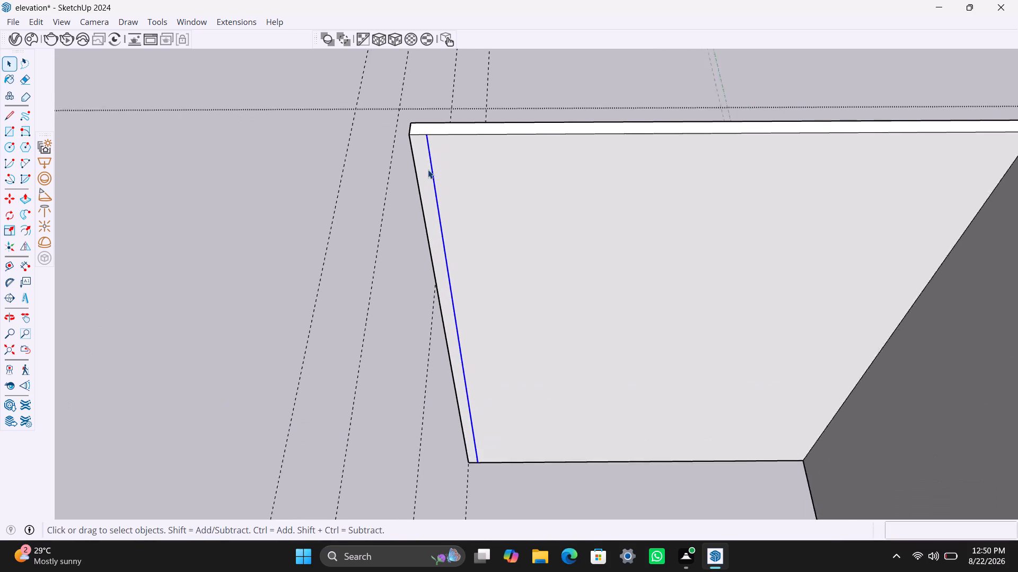
{"action": "scroll", "coordinate": [428, 169], "scroll_direction": "up", "scroll_amount": 1}
{"action": "left_click", "coordinate": [424, 167]}
{"action": "key", "text": "p"}
{"action": "left_click_drag", "start_coordinate": [424, 169], "coordinate": [424, 175]}
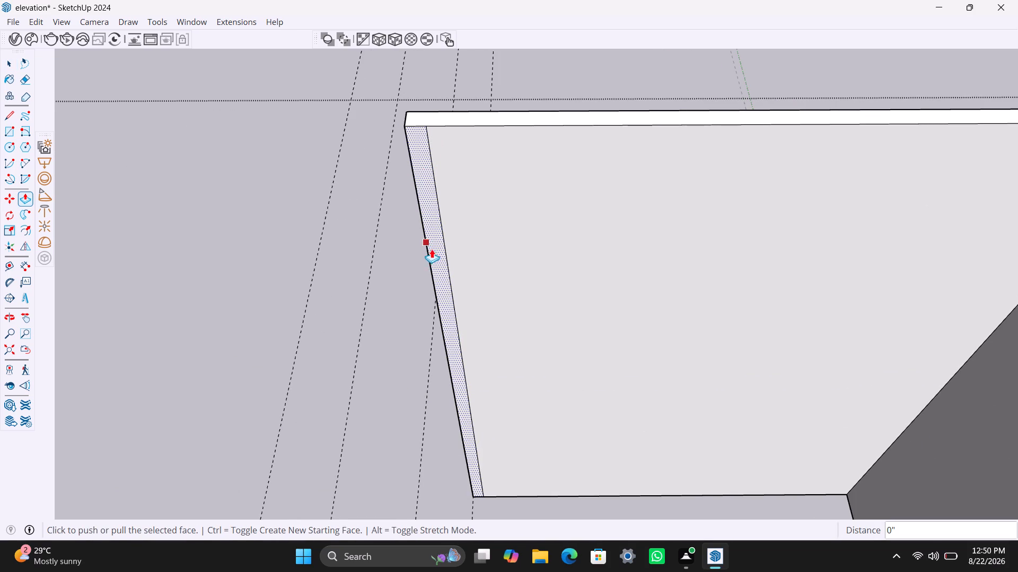
{"action": "scroll", "coordinate": [432, 266], "scroll_direction": "down", "scroll_amount": 2}
{"action": "key", "text": "space"}
{"action": "left_click", "coordinate": [432, 222]}
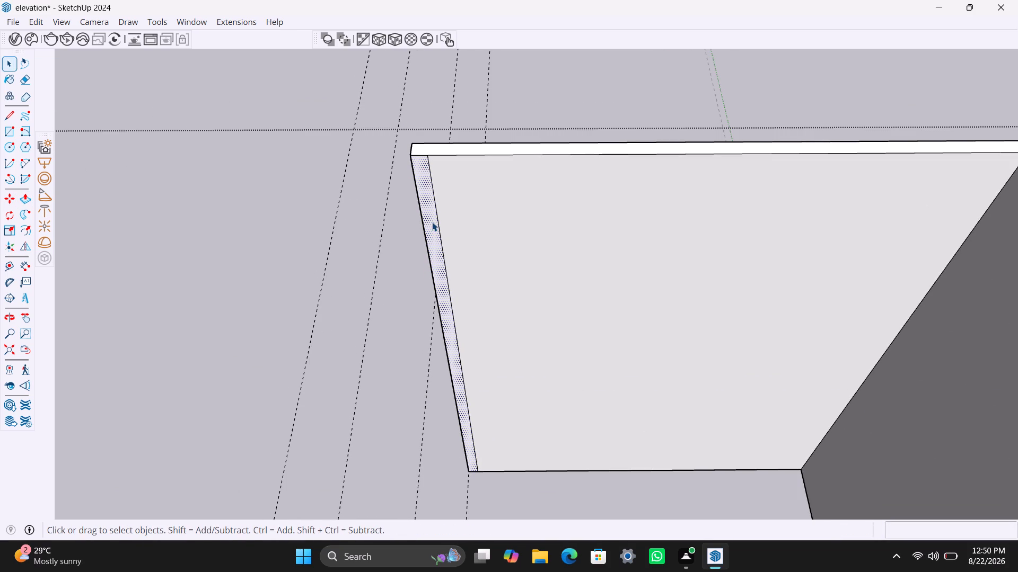
{"action": "key", "text": "p"}
{"action": "left_click", "coordinate": [432, 222]}
{"action": "scroll", "coordinate": [432, 268], "scroll_direction": "down", "scroll_amount": 20}
{"action": "scroll", "coordinate": [432, 268], "scroll_direction": "down", "scroll_amount": 3}
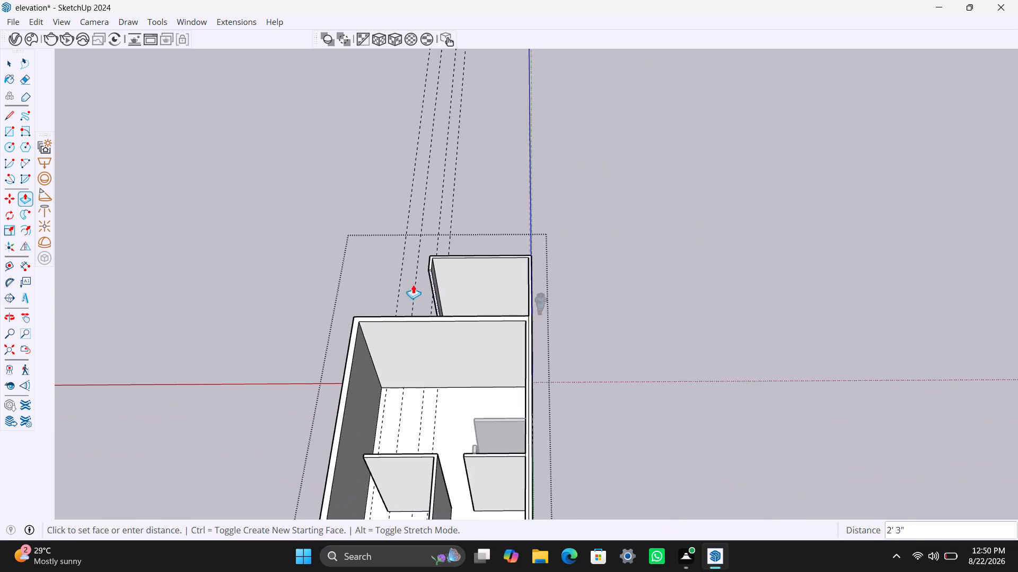
{"action": "middle_click_drag", "start_coordinate": [413, 287], "coordinate": [862, 419]}
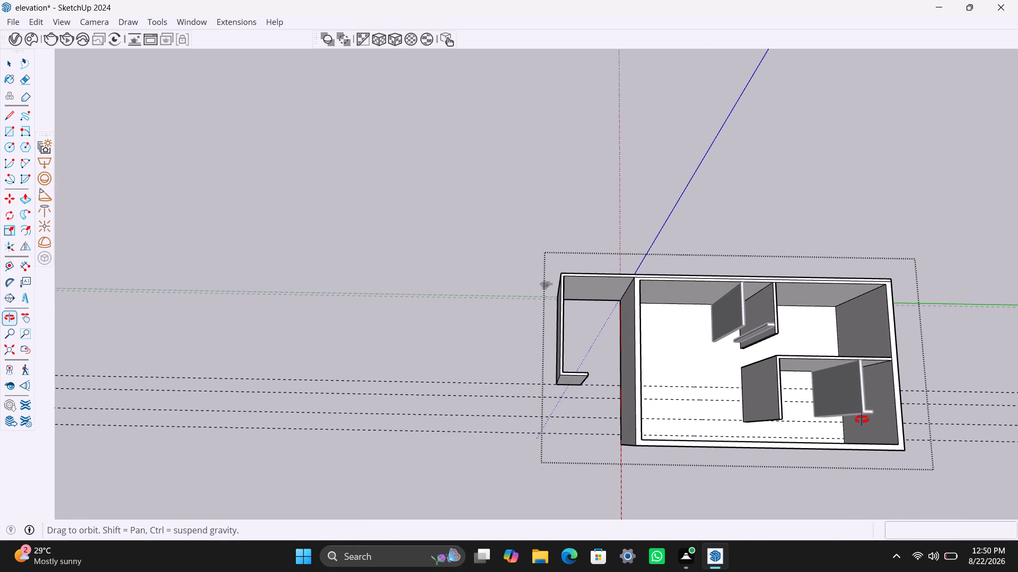
{"action": "middle_click_drag", "start_coordinate": [862, 419], "coordinate": [862, 418]}
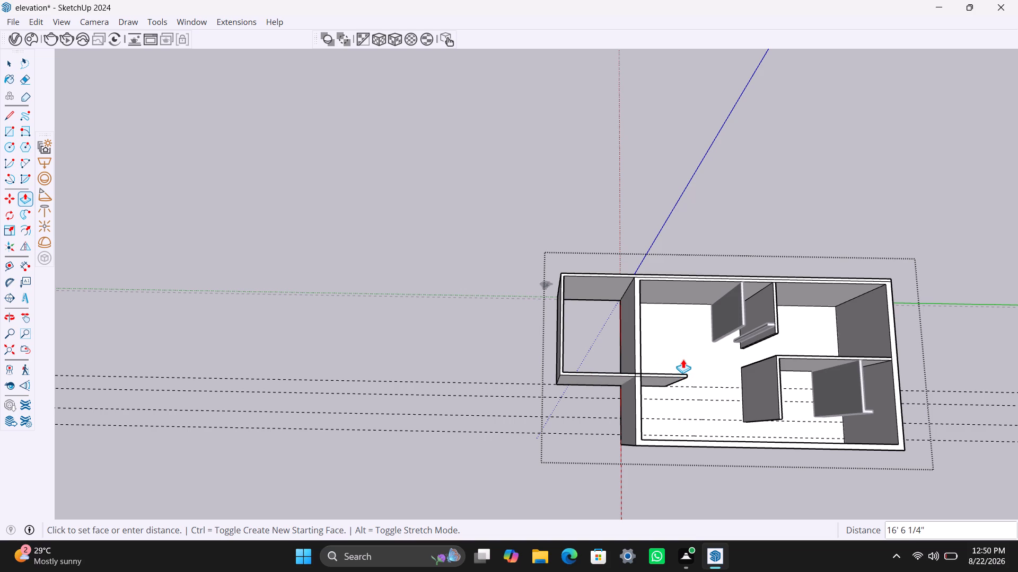
{"action": "scroll", "coordinate": [680, 360], "scroll_direction": "down", "scroll_amount": 2}
{"action": "middle_click_drag", "start_coordinate": [680, 361], "coordinate": [934, 409]}
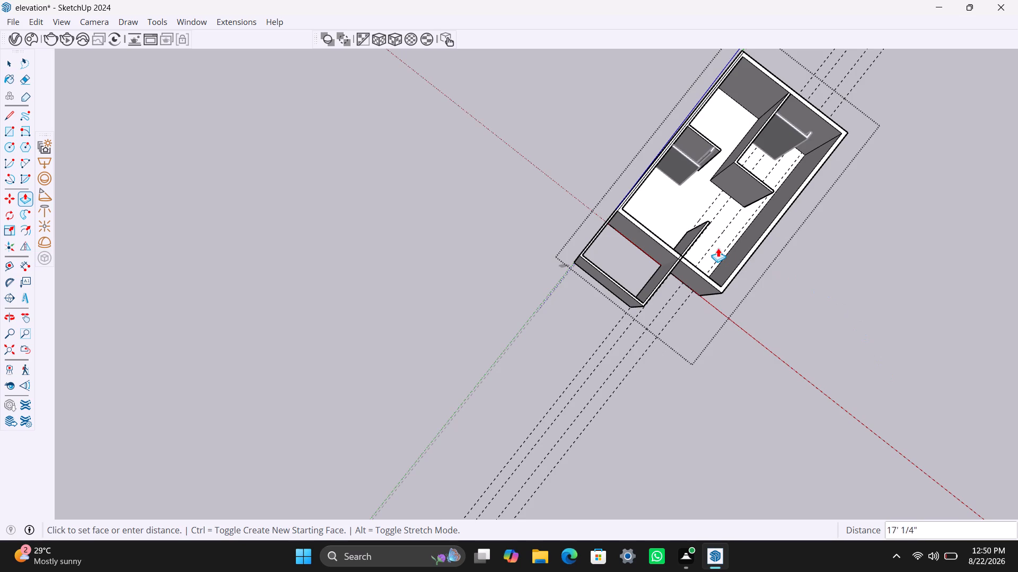
{"action": "scroll", "coordinate": [701, 241], "scroll_direction": "up", "scroll_amount": 8}
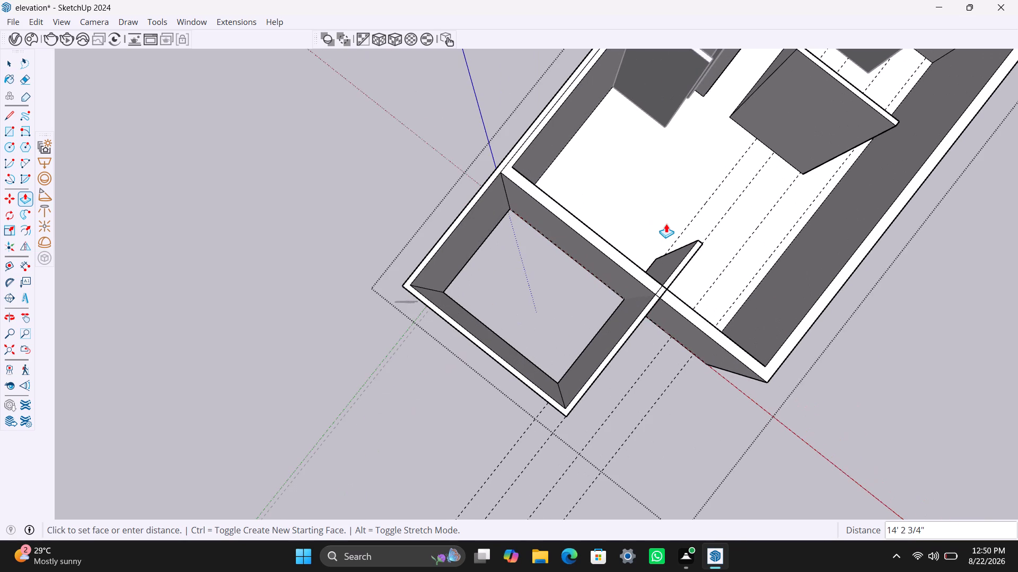
{"action": "middle_click_drag", "start_coordinate": [666, 224], "coordinate": [688, 282], "text": "shift"}
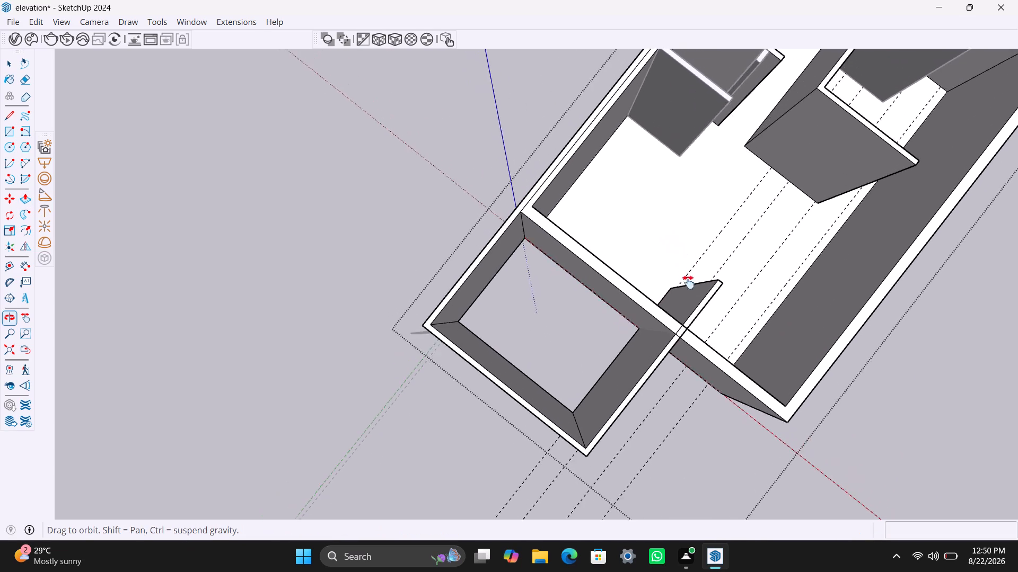
{"action": "middle_click_drag", "start_coordinate": [688, 282], "coordinate": [696, 330], "text": "shift"}
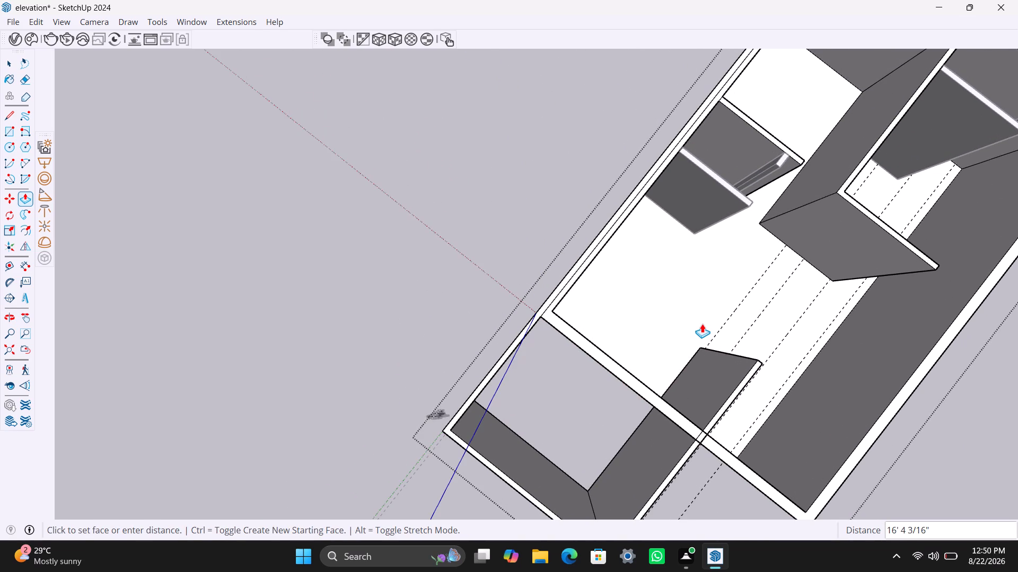
{"action": "scroll", "coordinate": [702, 324], "scroll_direction": "down", "scroll_amount": 3}
{"action": "middle_click_drag", "start_coordinate": [702, 324], "coordinate": [665, 292], "text": "shift"}
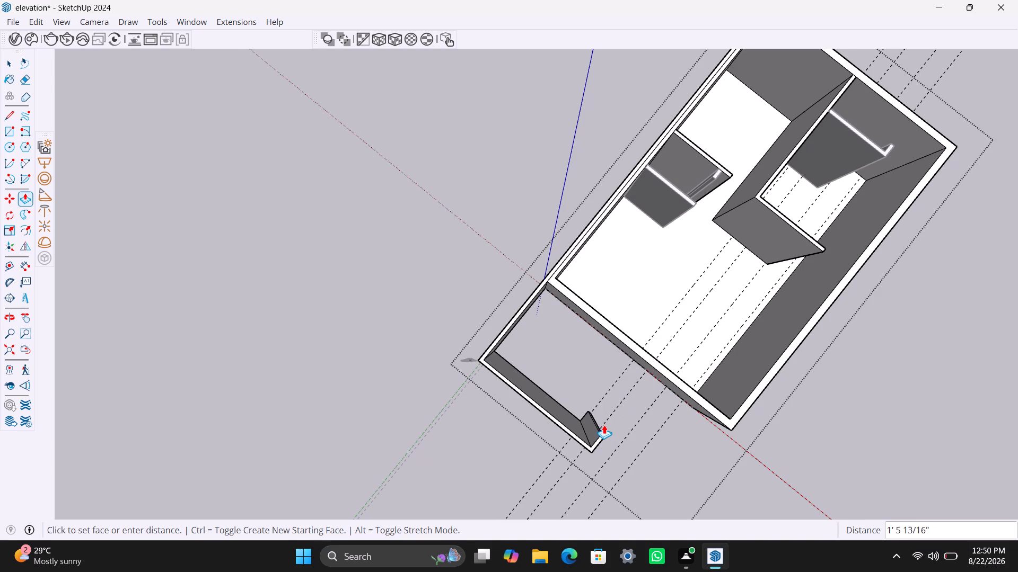
{"action": "middle_click_drag", "start_coordinate": [604, 420], "coordinate": [551, 315]}
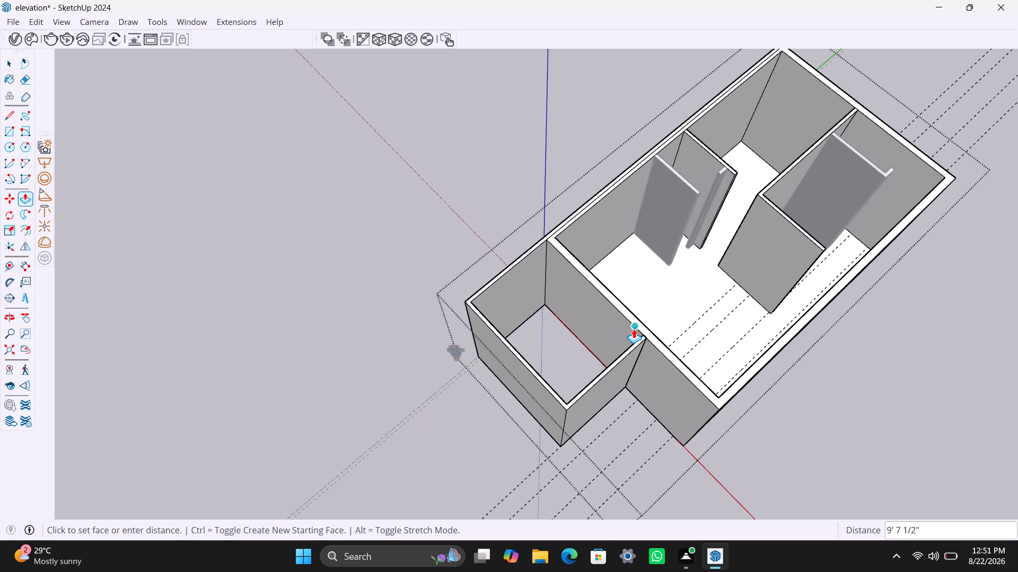
{"action": "left_click", "coordinate": [648, 325]}
{"action": "key", "text": "space"}
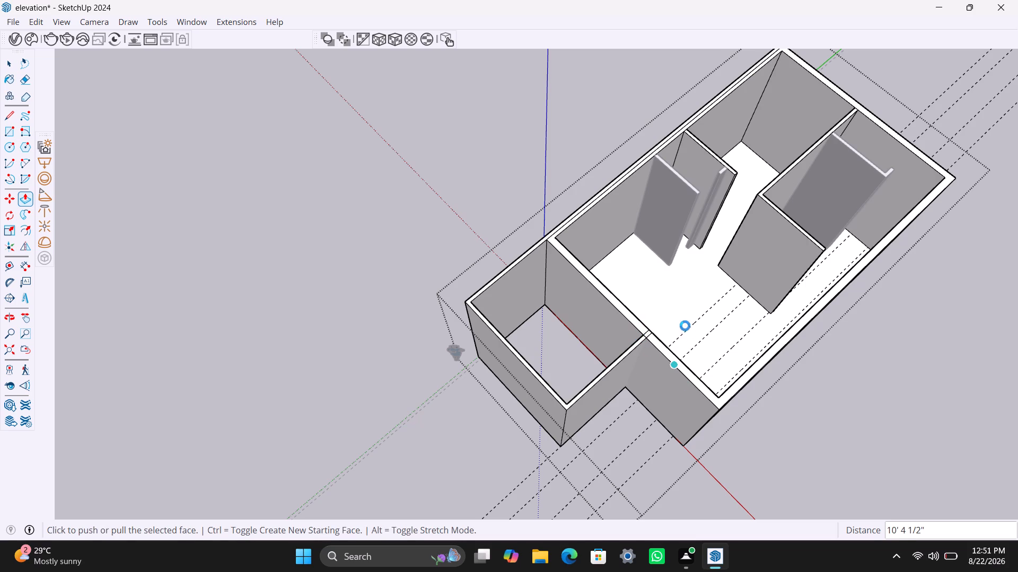
{"action": "left_click", "coordinate": [686, 325]}
Close the wall group and examine the enclosed front room and the open area beside it.
{"action": "scroll", "coordinate": [663, 391], "scroll_direction": "up", "scroll_amount": 3}
{"action": "middle_click_drag", "start_coordinate": [653, 404], "coordinate": [784, 310]}
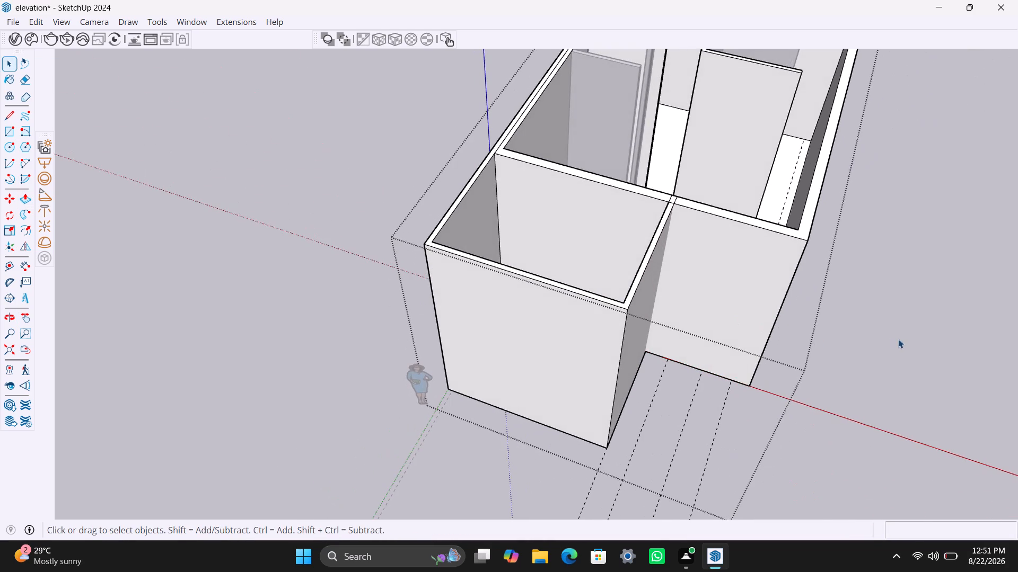
{"action": "left_click", "coordinate": [898, 339]}
{"action": "scroll", "coordinate": [644, 349], "scroll_direction": "down", "scroll_amount": 5}
{"action": "middle_click_drag", "start_coordinate": [567, 365], "coordinate": [602, 395]}
{"action": "triple_click", "coordinate": [909, 316]}
{"action": "scroll", "coordinate": [547, 346], "scroll_direction": "down", "scroll_amount": 4}
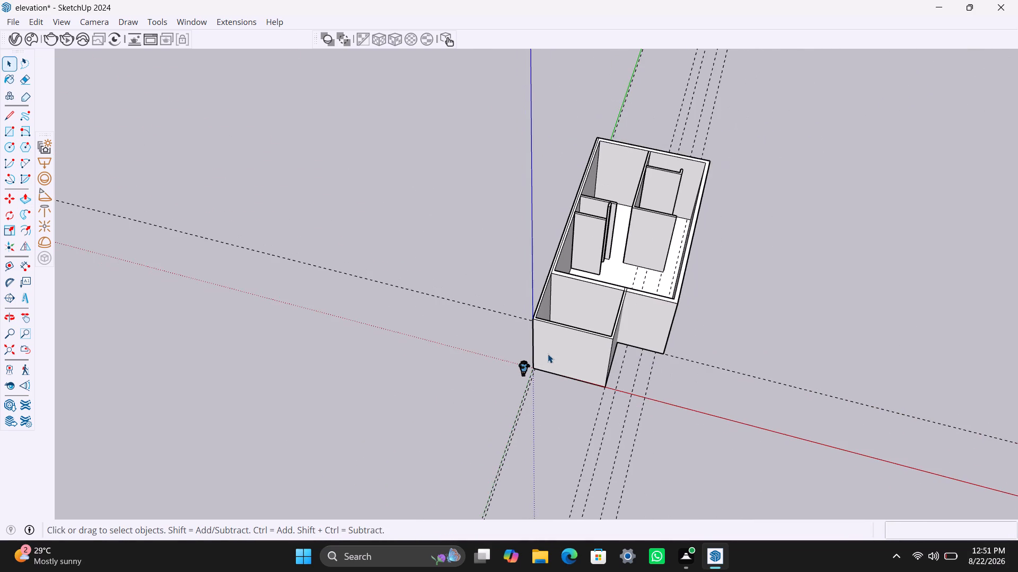
{"action": "middle_click_drag", "start_coordinate": [545, 350], "coordinate": [492, 371]}
{"action": "scroll", "coordinate": [616, 401], "scroll_direction": "up", "scroll_amount": 4}
{"action": "middle_click_drag", "start_coordinate": [560, 400], "coordinate": [577, 406]}
{"action": "scroll", "coordinate": [619, 316], "scroll_direction": "up", "scroll_amount": 4}
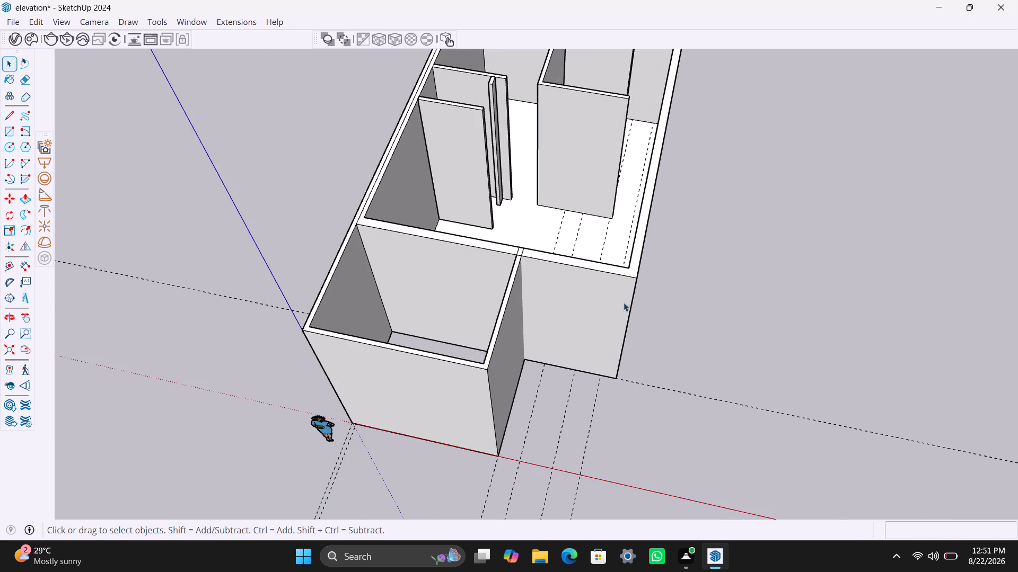
{"action": "scroll", "coordinate": [627, 296], "scroll_direction": "up", "scroll_amount": 2}
Reopen the wall group and copy the main front wall's outer vertical edge, on the open area's side, 9" inward.
{"action": "left_click", "coordinate": [635, 289]}
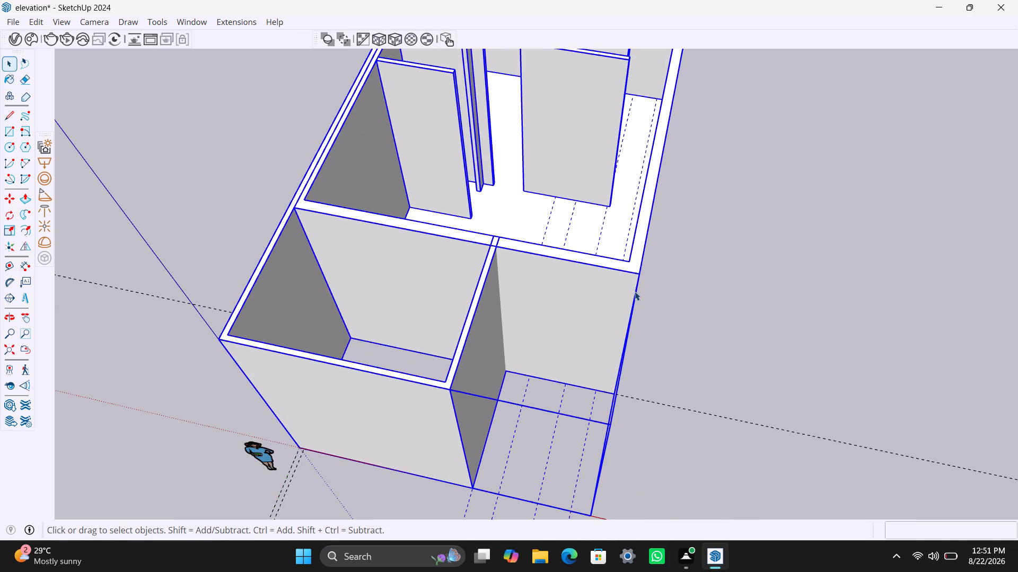
{"action": "triple_click", "coordinate": [635, 291]}
{"action": "triple_click", "coordinate": [635, 293]}
{"action": "left_click", "coordinate": [635, 293]}
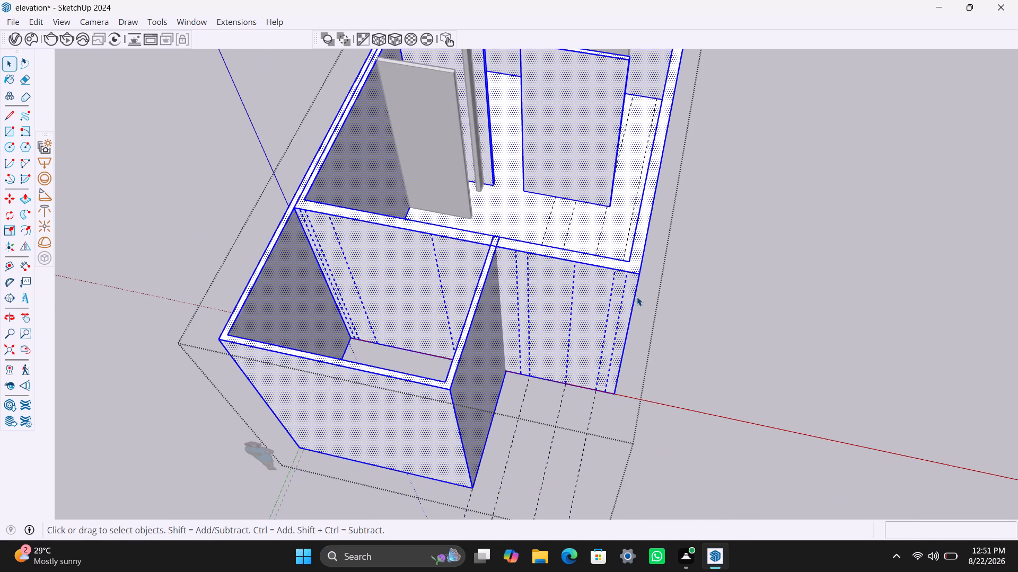
{"action": "left_click", "coordinate": [632, 301]}
{"action": "left_click", "coordinate": [632, 302]}
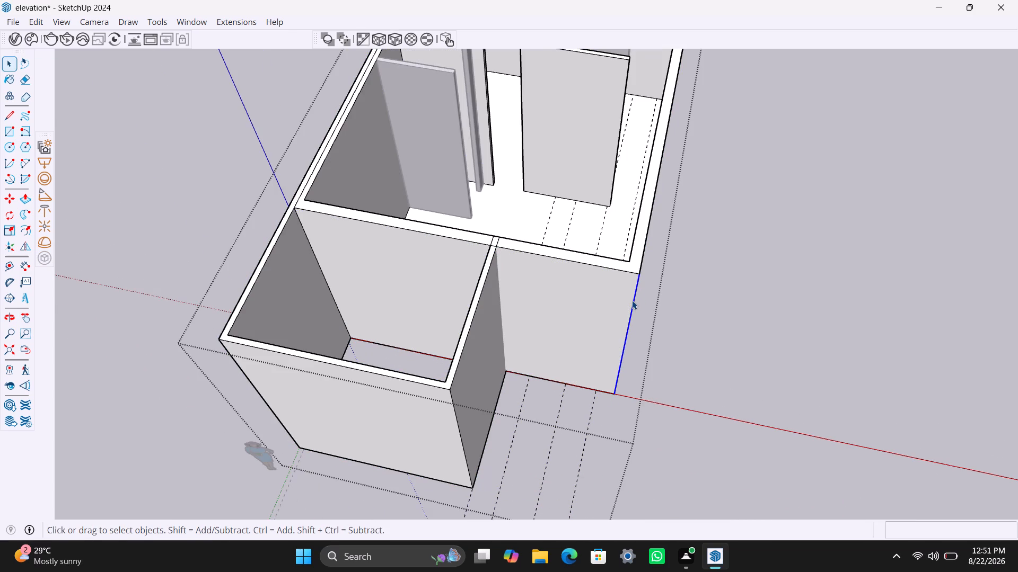
{"action": "key", "text": "p"}
{"action": "key", "text": "m"}
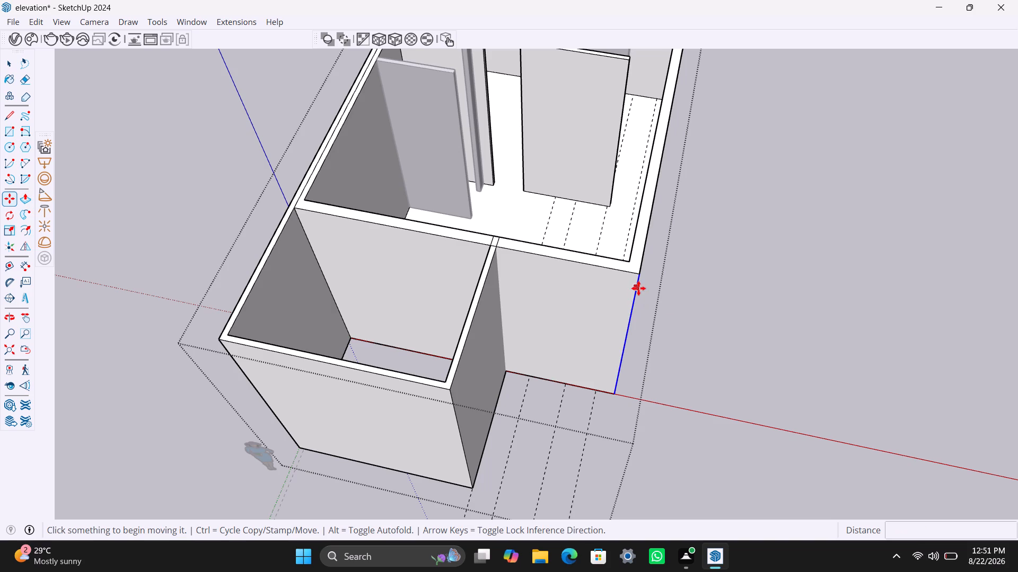
{"action": "key", "text": "space"}
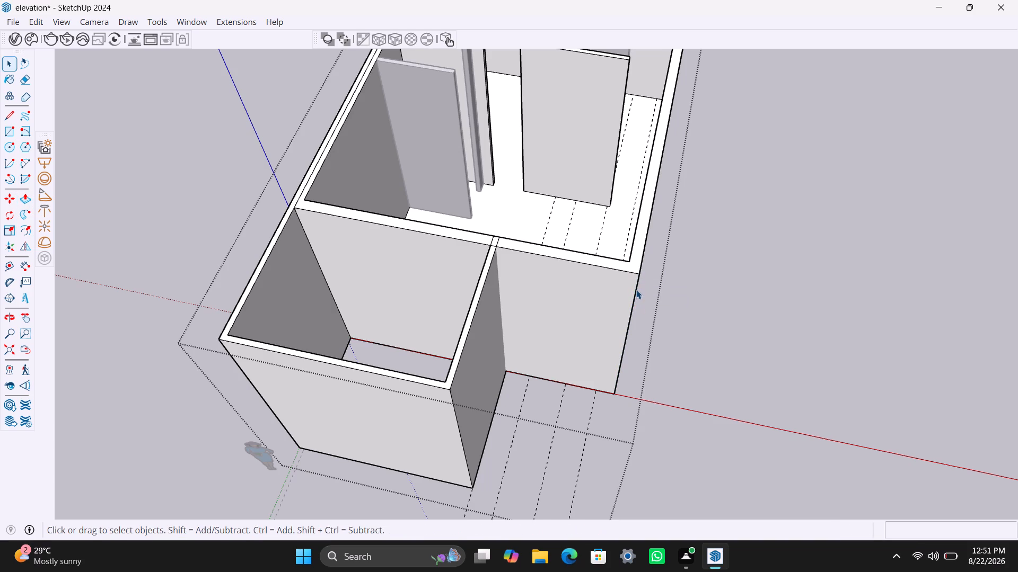
{"action": "key", "text": "m"}
{"action": "key", "text": "space"}
{"action": "left_click", "coordinate": [637, 282]}
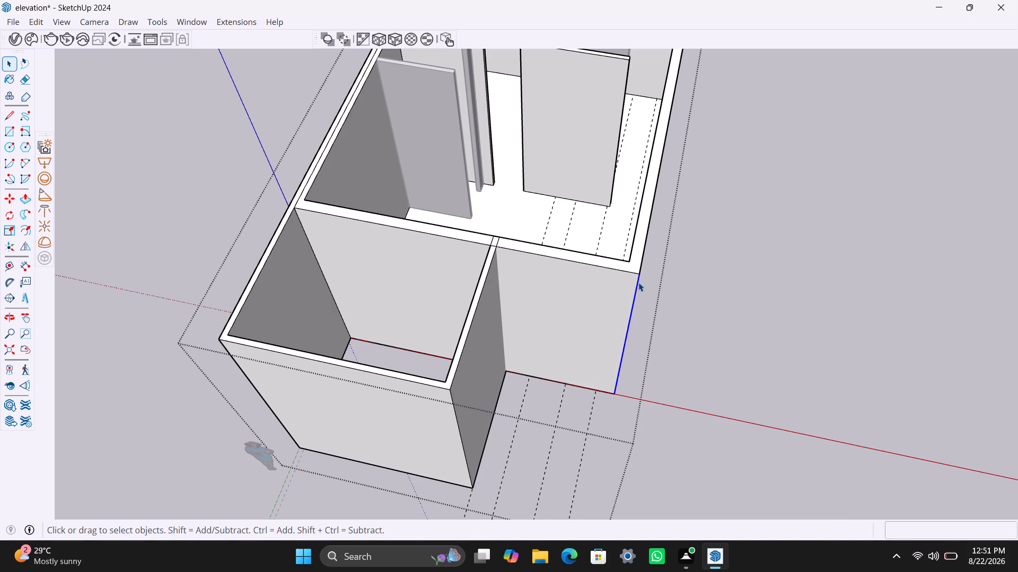
{"action": "key", "text": "m"}
{"action": "left_click", "coordinate": [636, 275]}
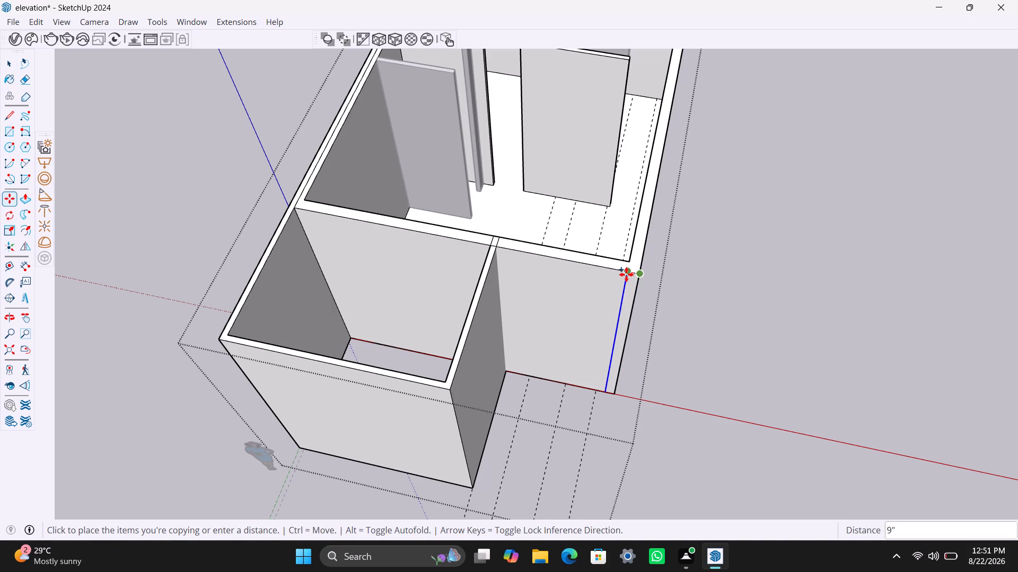
{"action": "left_click", "coordinate": [626, 272]}
{"action": "key", "text": "space"}
Push/Pull the 9" strip 10' forward, level with the enclosed front room's outer face.
{"action": "left_click", "coordinate": [629, 292]}
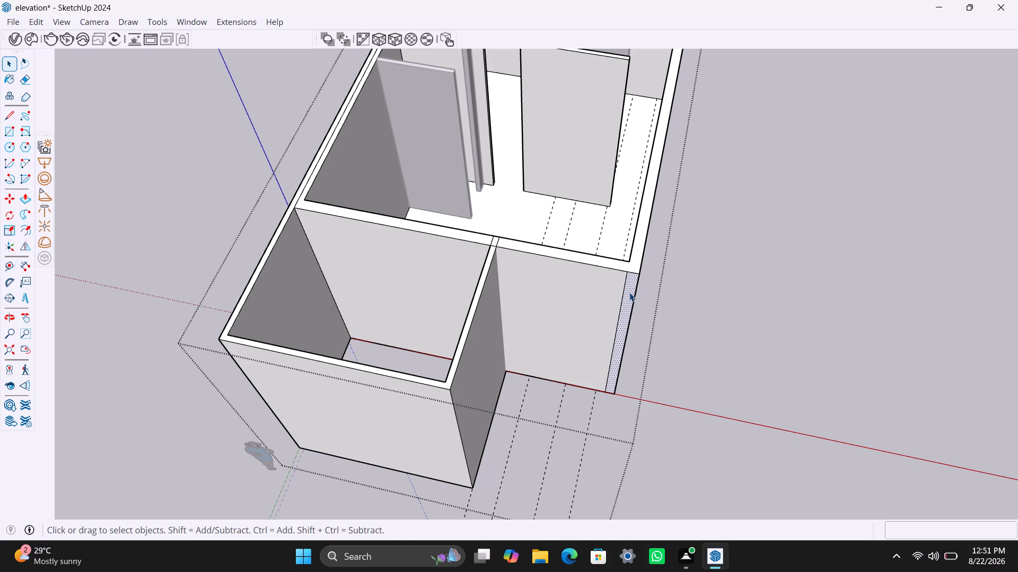
{"action": "key", "text": "p"}
{"action": "left_click", "coordinate": [629, 292]}
{"action": "scroll", "coordinate": [600, 412], "scroll_direction": "down", "scroll_amount": 4}
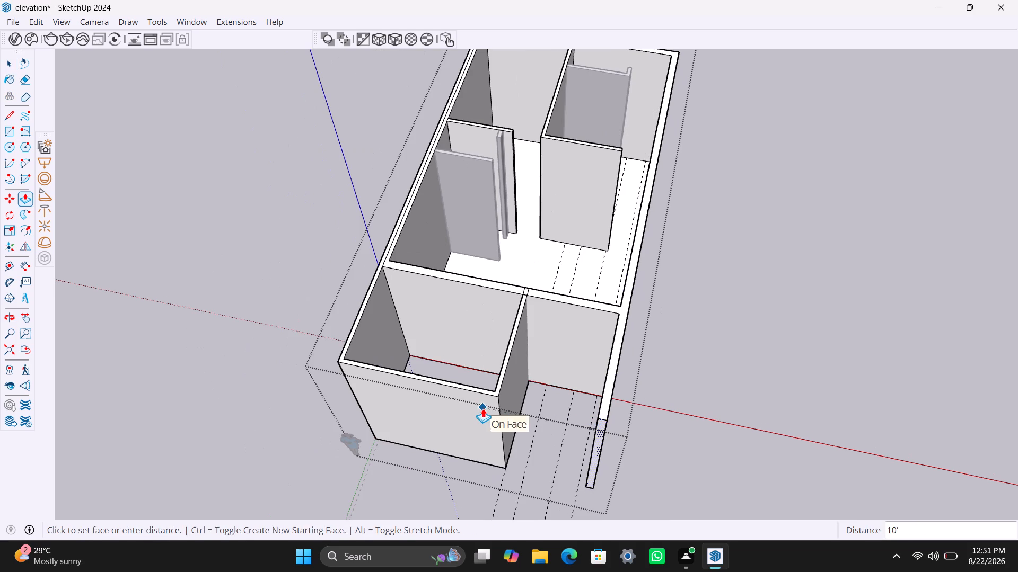
{"action": "left_click", "coordinate": [483, 408]}
{"action": "key", "text": "space"}
Examine the recess between the enclosed front room and the extended 9" side wall.
{"action": "scroll", "coordinate": [649, 390], "scroll_direction": "down", "scroll_amount": 4}
{"action": "middle_click_drag", "start_coordinate": [590, 386], "coordinate": [678, 401]}
{"action": "scroll", "coordinate": [628, 362], "scroll_direction": "up", "scroll_amount": 3}
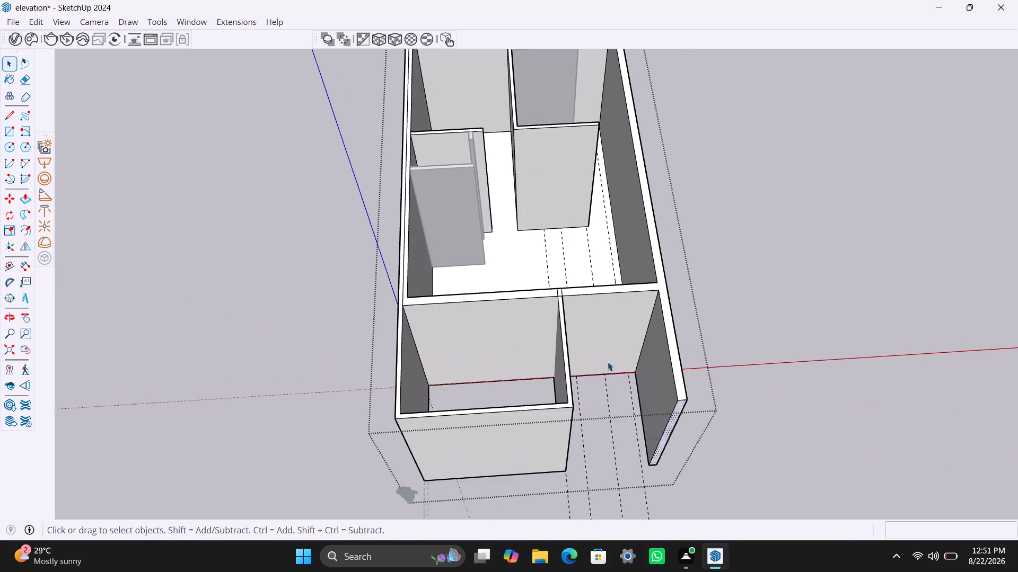
{"action": "middle_click_drag", "start_coordinate": [607, 364], "coordinate": [552, 373]}
{"action": "scroll", "coordinate": [566, 358], "scroll_direction": "up", "scroll_amount": 3}
{"action": "middle_click_drag", "start_coordinate": [565, 357], "coordinate": [551, 300]}
{"action": "scroll", "coordinate": [551, 301], "scroll_direction": "down", "scroll_amount": 2}
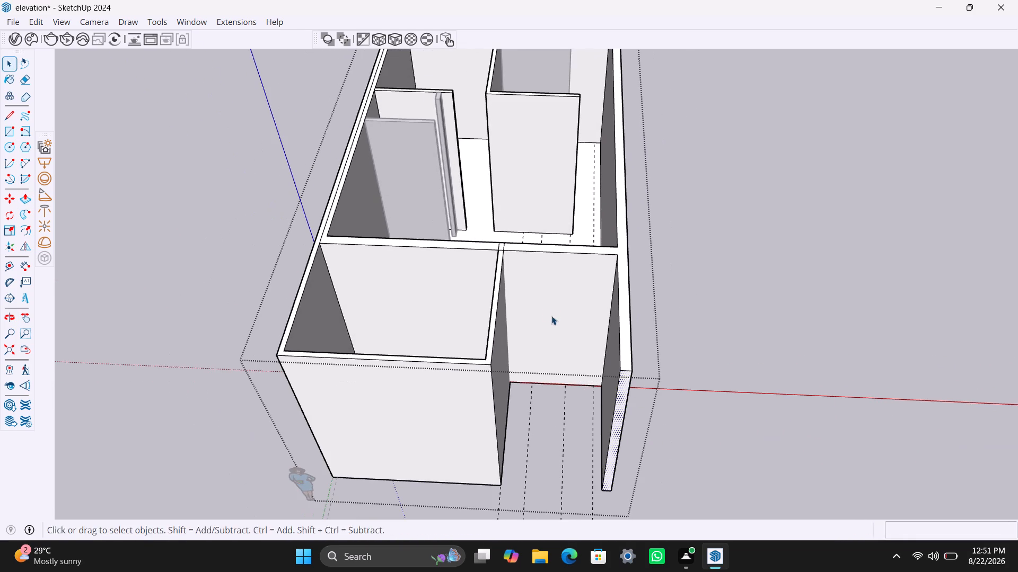
{"action": "middle_click", "coordinate": [551, 316]}
{"action": "left_click", "coordinate": [708, 274]}
{"action": "left_click", "coordinate": [572, 292]}
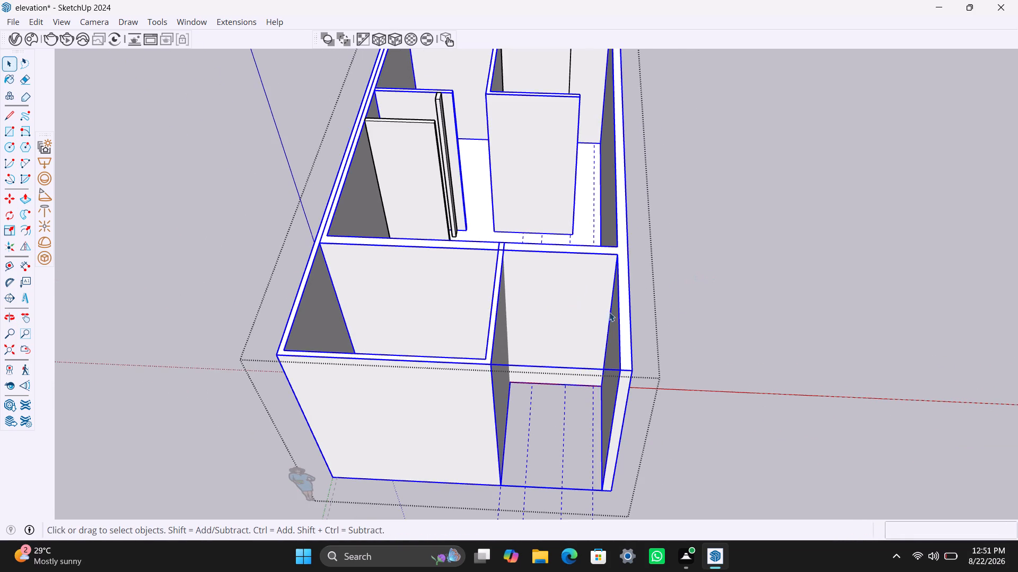
{"action": "triple_click", "coordinate": [721, 293]}
Reopen the wall group and draw a freehand rectangle on the main wall's face inside the front recess.
{"action": "left_click", "coordinate": [581, 309]}
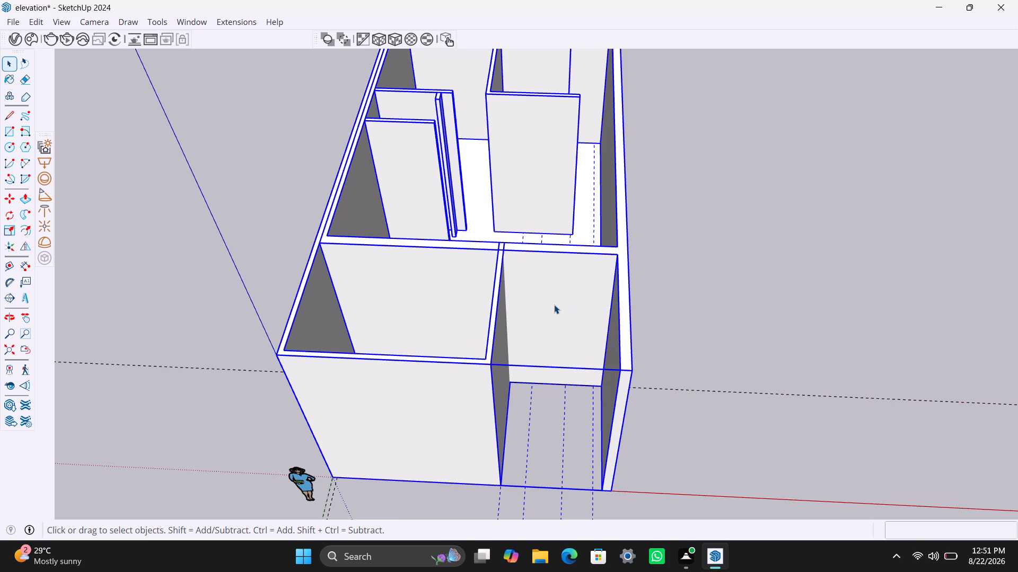
{"action": "double_click", "coordinate": [552, 303]}
{"action": "left_click", "coordinate": [547, 293]}
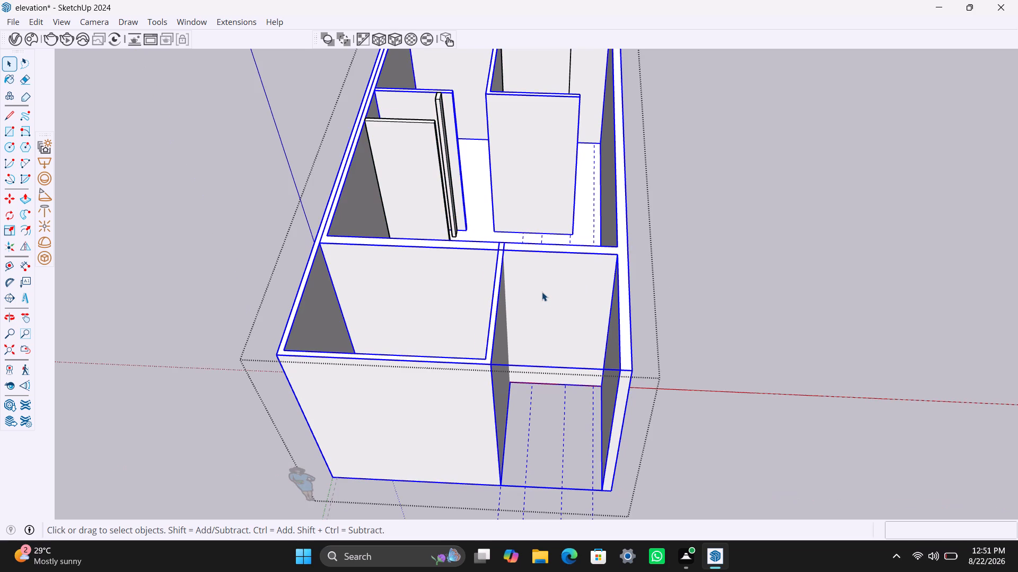
{"action": "triple_click", "coordinate": [538, 291]}
{"action": "left_click", "coordinate": [538, 294]}
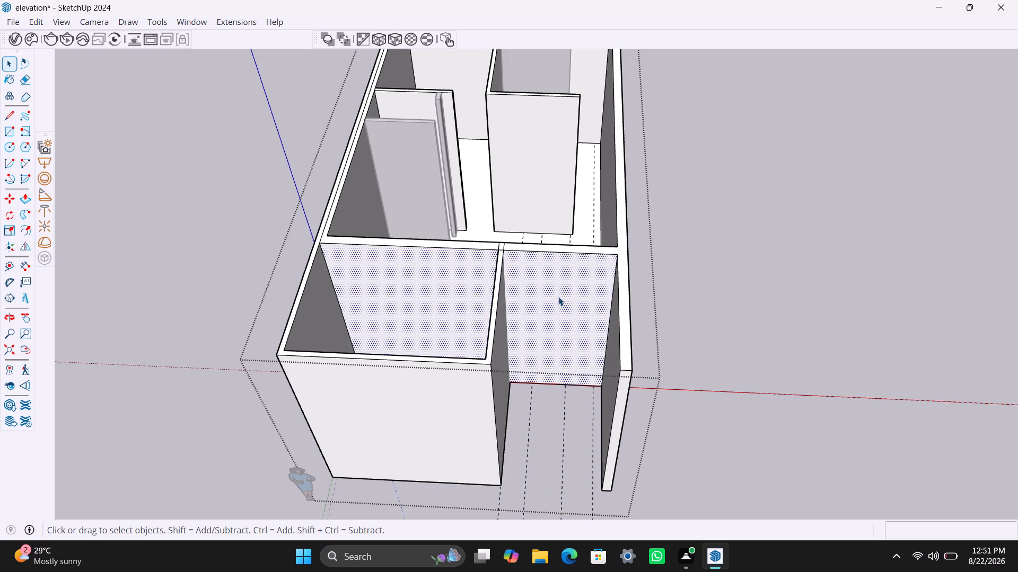
{"action": "key", "text": "r"}
{"action": "left_click", "coordinate": [537, 281]}
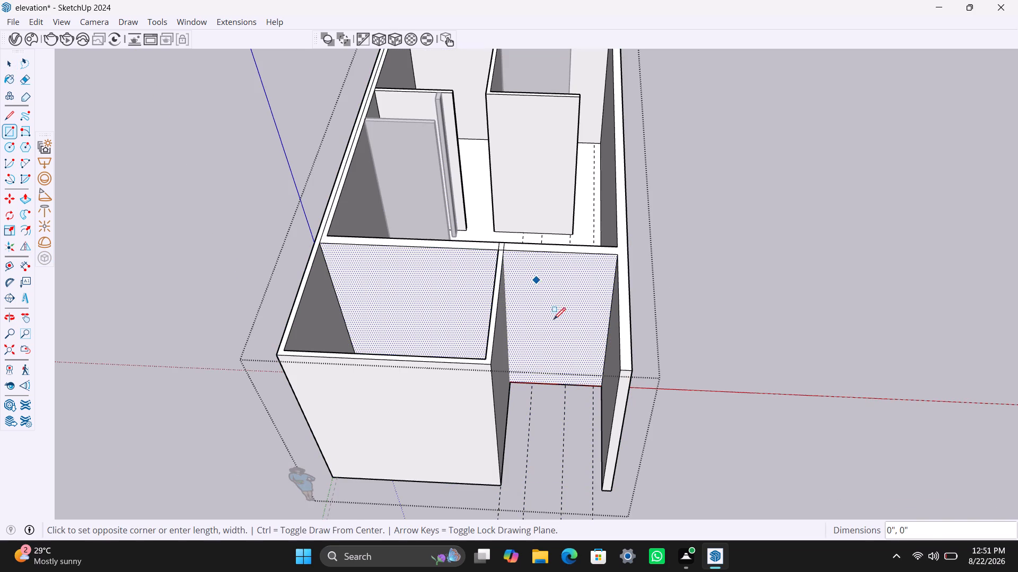
{"action": "left_click", "coordinate": [588, 348]}
{"action": "key", "text": "space"}
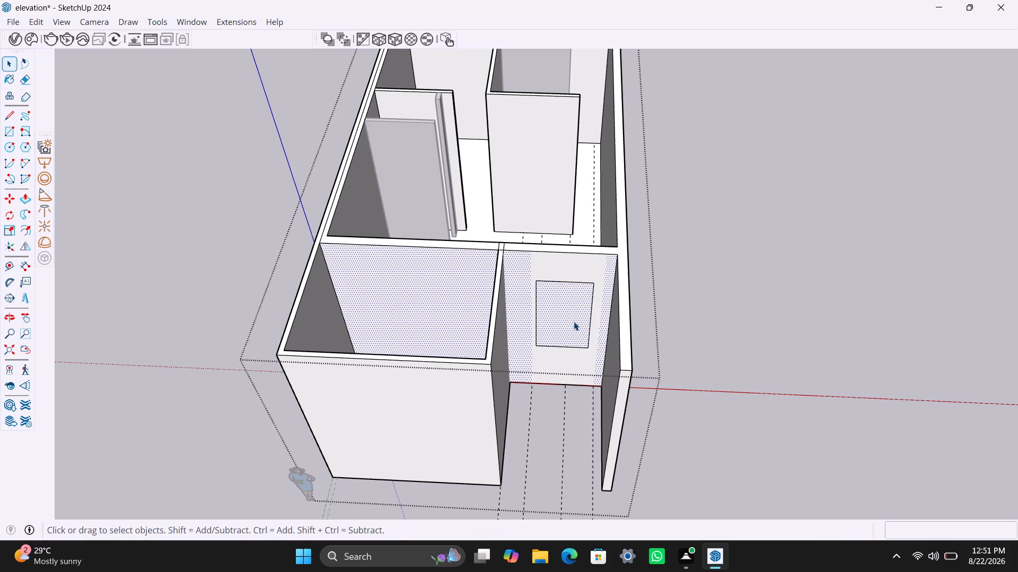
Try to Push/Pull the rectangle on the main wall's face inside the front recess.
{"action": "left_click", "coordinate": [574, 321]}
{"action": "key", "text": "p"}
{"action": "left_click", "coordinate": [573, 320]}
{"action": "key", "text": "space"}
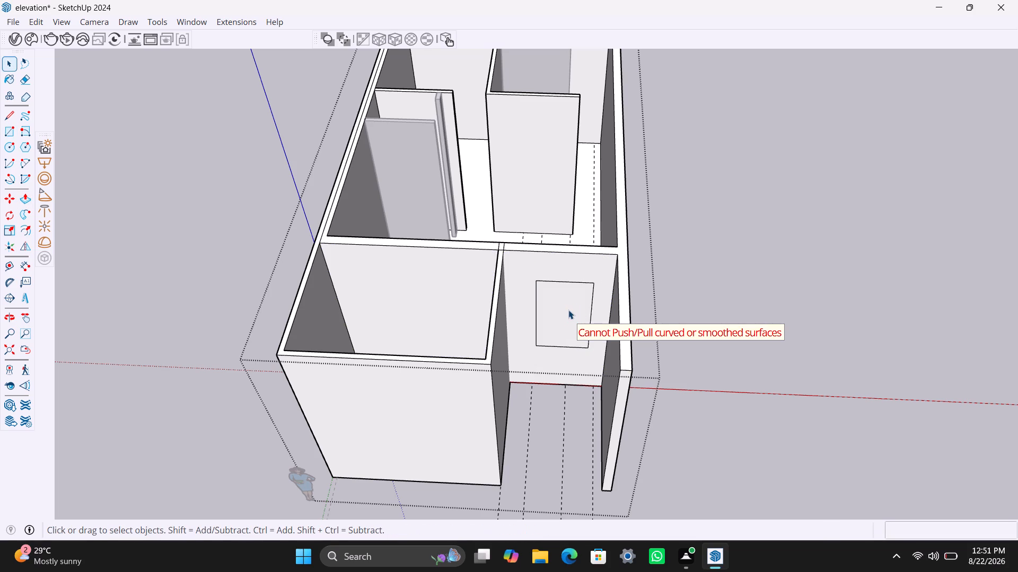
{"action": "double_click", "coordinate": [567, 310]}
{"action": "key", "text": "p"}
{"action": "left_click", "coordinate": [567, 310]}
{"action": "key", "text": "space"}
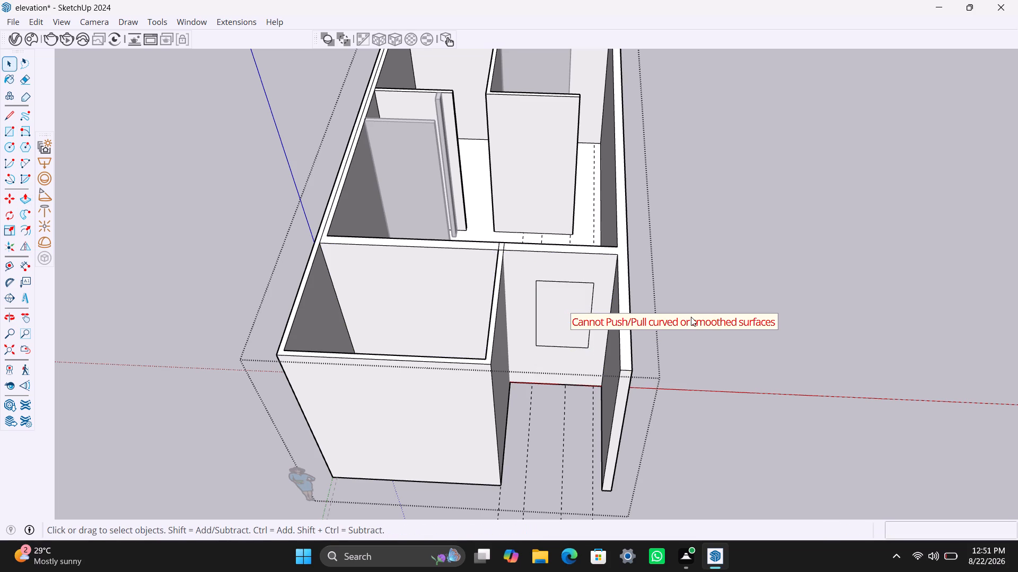
Undo the recess rectangle and the 9" side wall's forward extension, and close the wall group.
{"action": "key", "text": "ctrl+z"}
{"action": "key", "text": "ctrl+z"}
{"action": "key", "text": "ctrl+z"}
{"action": "key", "text": "ctrl+z"}
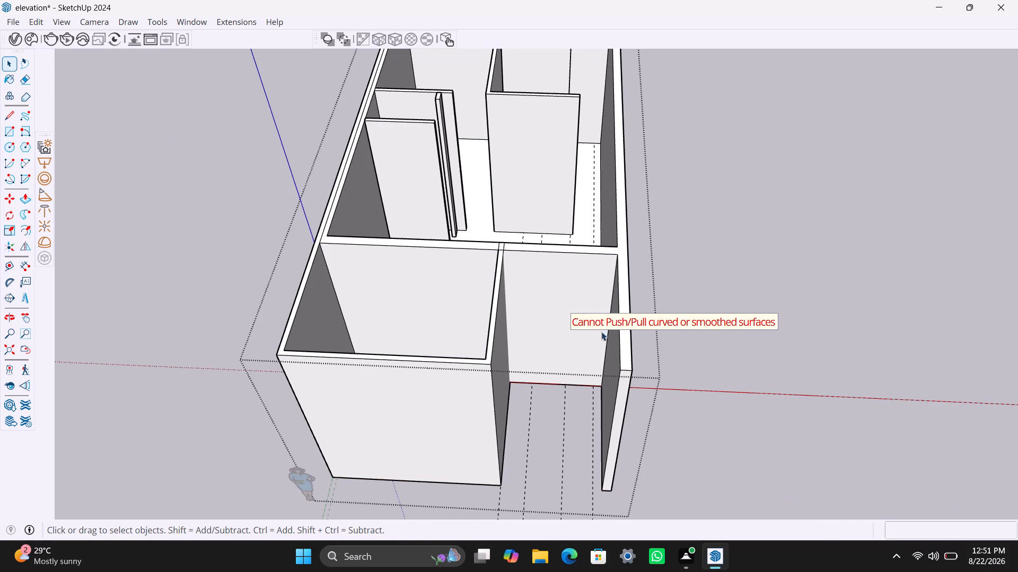
{"action": "key", "text": "ctrl+z"}
{"action": "key", "text": "ctrl+z"}
{"action": "key", "text": "ctrl+z"}
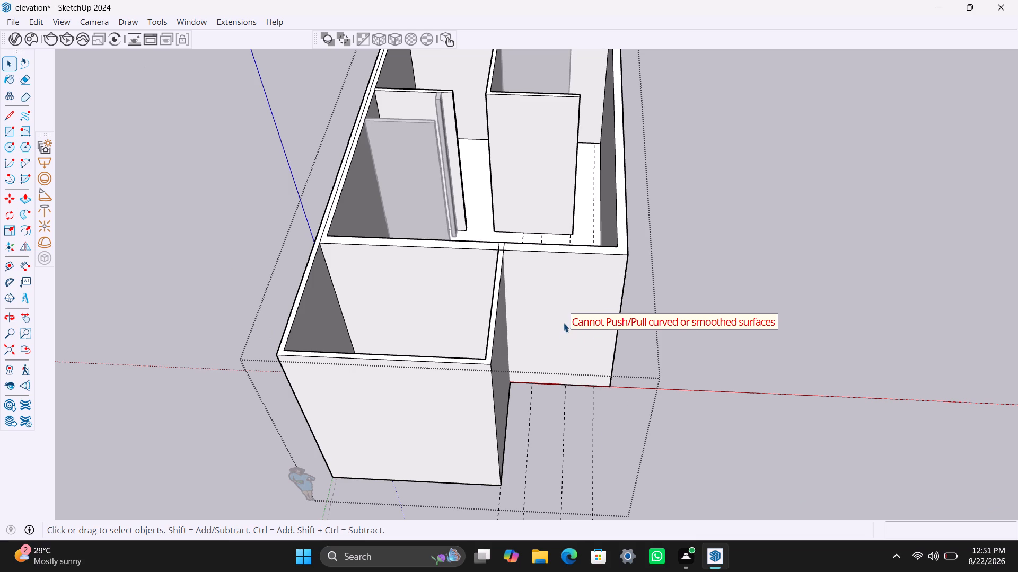
{"action": "key", "text": "ctrl+z"}
{"action": "left_click", "coordinate": [564, 315]}
{"action": "double_click", "coordinate": [739, 319]}
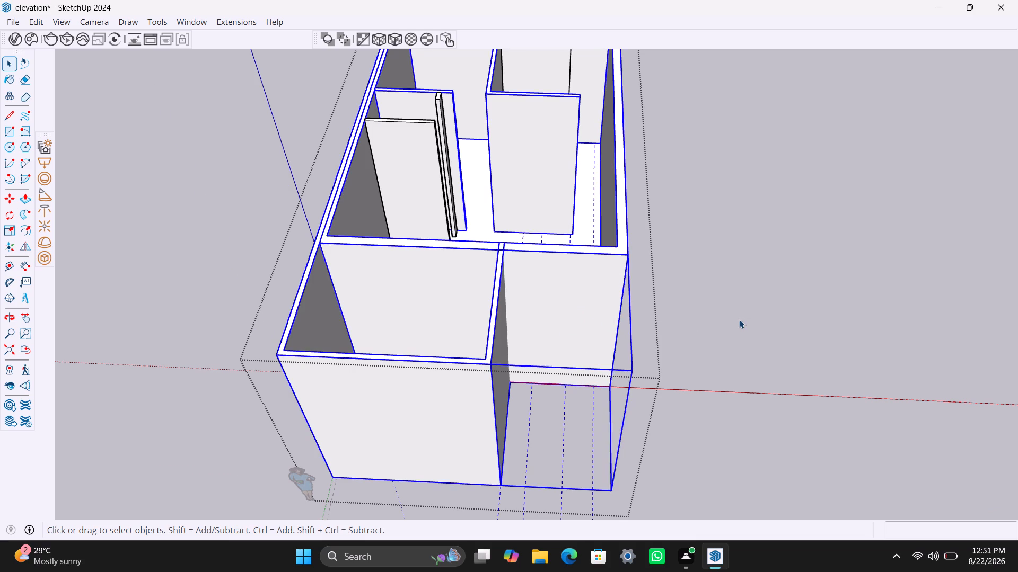
{"action": "left_click", "coordinate": [568, 315]}
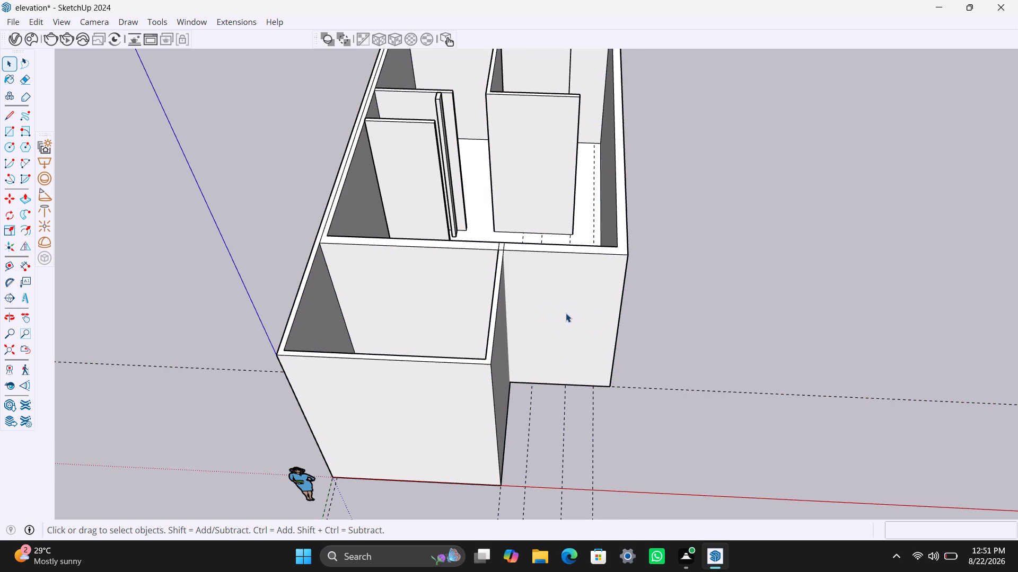
Draw a freehand window-sized rectangle on the main wall's recessed front face, outside the wall group, and select its face.
{"action": "left_click", "coordinate": [547, 309]}
{"action": "key", "text": "r"}
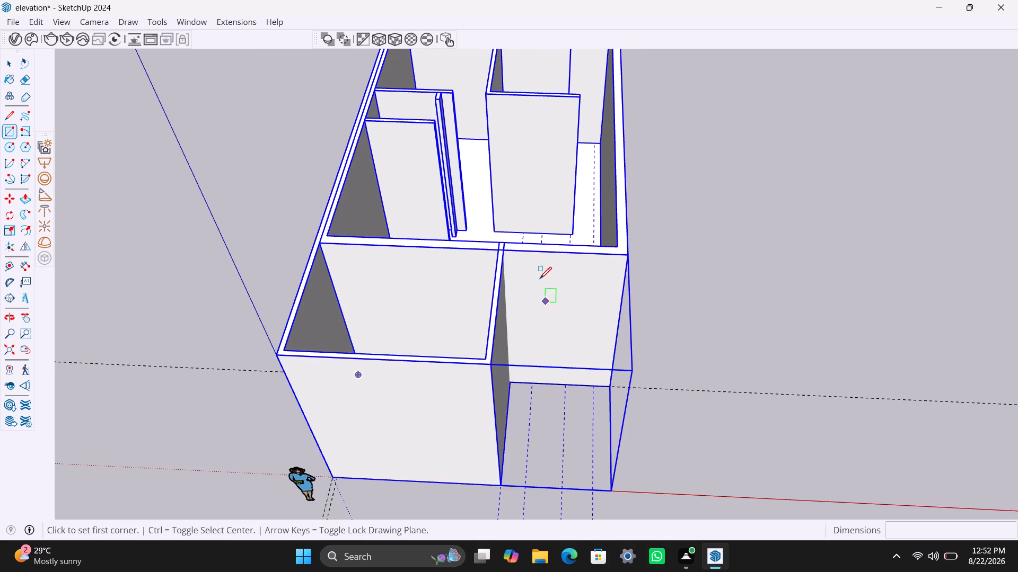
{"action": "left_click", "coordinate": [539, 279]}
{"action": "left_click", "coordinate": [594, 344]}
{"action": "key", "text": "space"}
{"action": "left_click", "coordinate": [572, 322]}
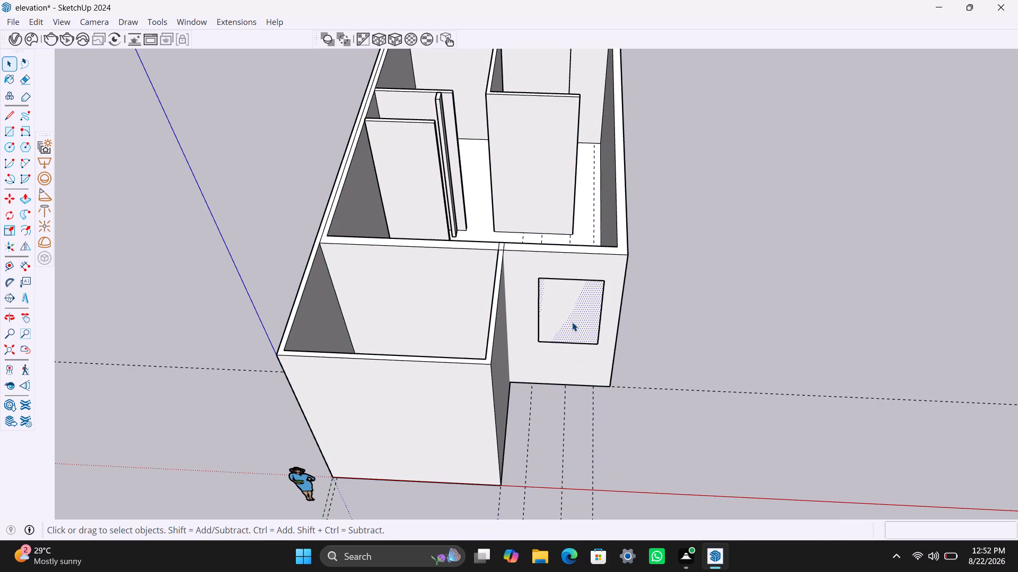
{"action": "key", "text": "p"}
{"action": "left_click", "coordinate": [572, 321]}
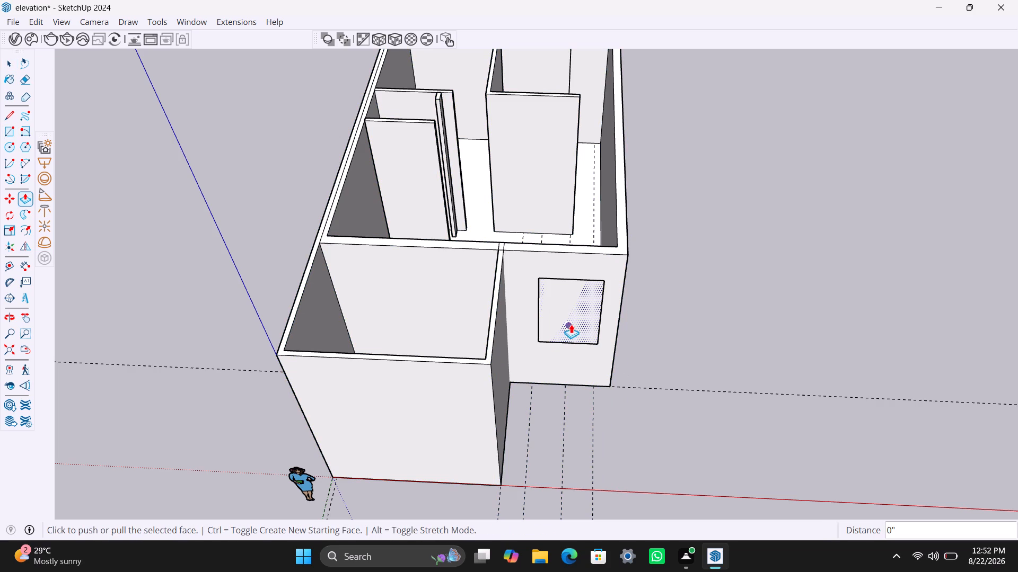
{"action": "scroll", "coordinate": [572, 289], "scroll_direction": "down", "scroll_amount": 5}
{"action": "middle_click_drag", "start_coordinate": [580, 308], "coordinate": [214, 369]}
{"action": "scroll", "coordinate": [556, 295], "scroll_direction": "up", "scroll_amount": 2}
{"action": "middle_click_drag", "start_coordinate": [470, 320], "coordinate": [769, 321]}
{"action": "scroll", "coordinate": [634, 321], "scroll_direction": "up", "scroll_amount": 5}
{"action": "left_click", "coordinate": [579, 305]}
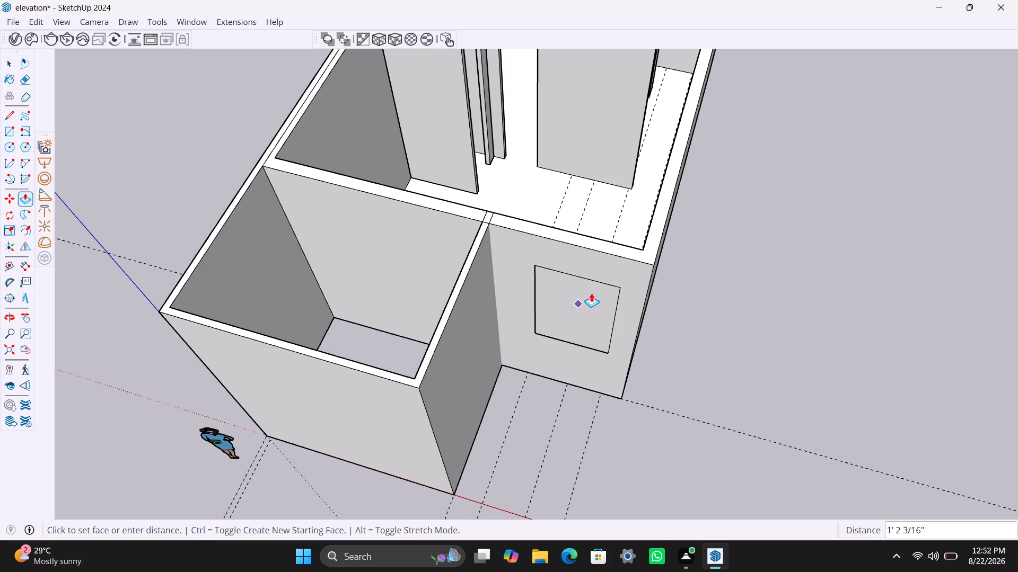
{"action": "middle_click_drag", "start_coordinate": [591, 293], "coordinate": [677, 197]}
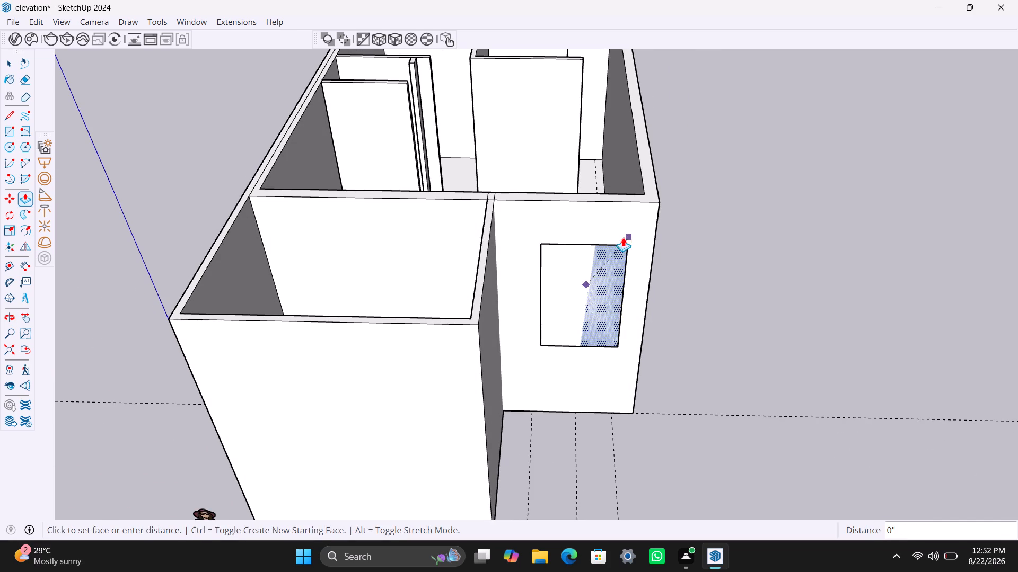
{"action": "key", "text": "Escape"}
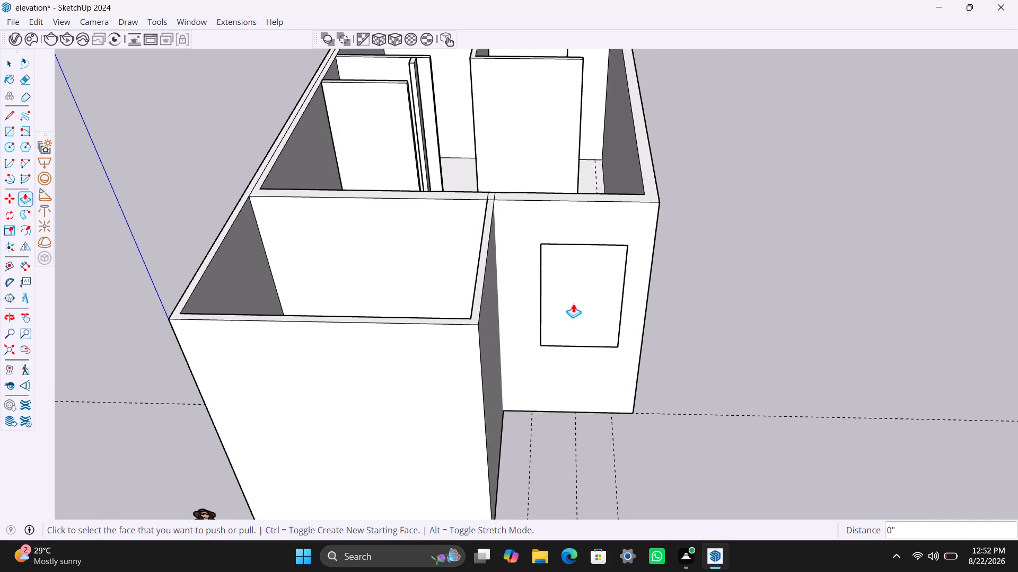
Push/Pull the loose rectangle's face 9" into the recessed front wall.
{"action": "key", "text": "space"}
{"action": "left_click", "coordinate": [557, 309]}
{"action": "key", "text": "p"}
{"action": "left_click", "coordinate": [724, 222]}
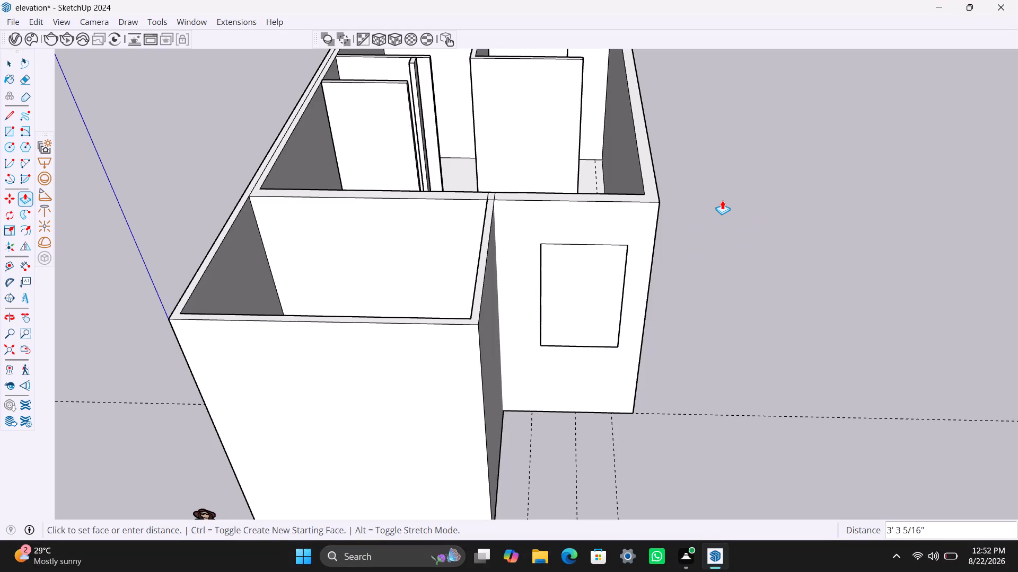
{"action": "key", "text": "8"}
{"action": "key", "text": "BackSpace"}
{"action": "key", "text": "9"}
{"action": "key", "text": "shift+quotedbl"}
{"action": "key", "text": "Return"}
{"action": "key", "text": "space"}
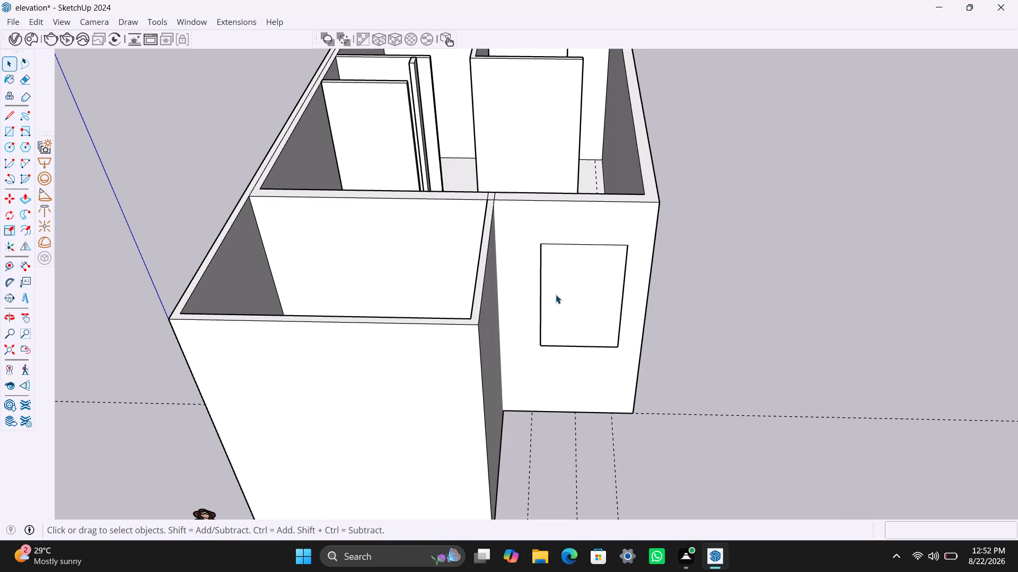
Delete the pushed box's back face on the interior side of the recessed front wall.
{"action": "scroll", "coordinate": [573, 285], "scroll_direction": "down", "scroll_amount": 5}
{"action": "middle_click_drag", "start_coordinate": [605, 267], "coordinate": [322, 441]}
{"action": "scroll", "coordinate": [666, 324], "scroll_direction": "up", "scroll_amount": 4}
{"action": "middle_click_drag", "start_coordinate": [583, 291], "coordinate": [438, 299]}
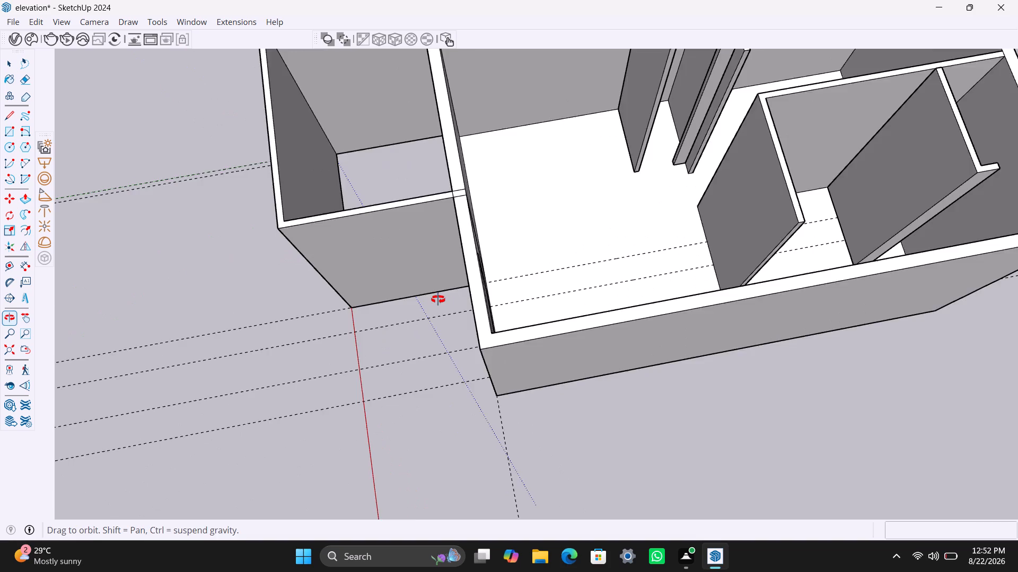
{"action": "middle_click_drag", "start_coordinate": [438, 299], "coordinate": [429, 299]}
{"action": "scroll", "coordinate": [502, 281], "scroll_direction": "up", "scroll_amount": 5}
{"action": "middle_click_drag", "start_coordinate": [646, 308], "coordinate": [441, 237]}
{"action": "scroll", "coordinate": [455, 254], "scroll_direction": "up", "scroll_amount": 4}
{"action": "left_click", "coordinate": [463, 238]}
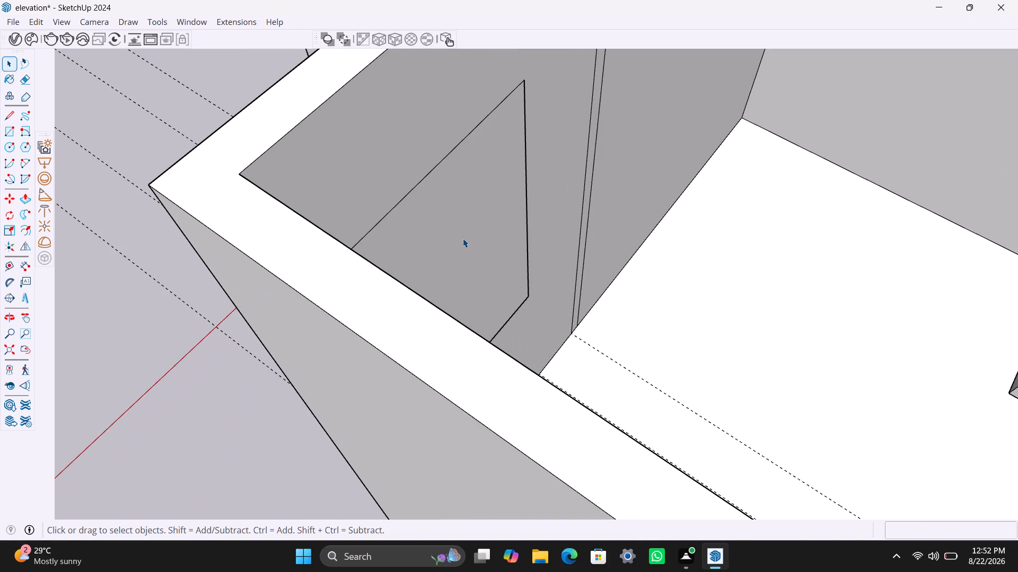
{"action": "key", "text": "Delete"}
{"action": "key", "text": "Delete"}
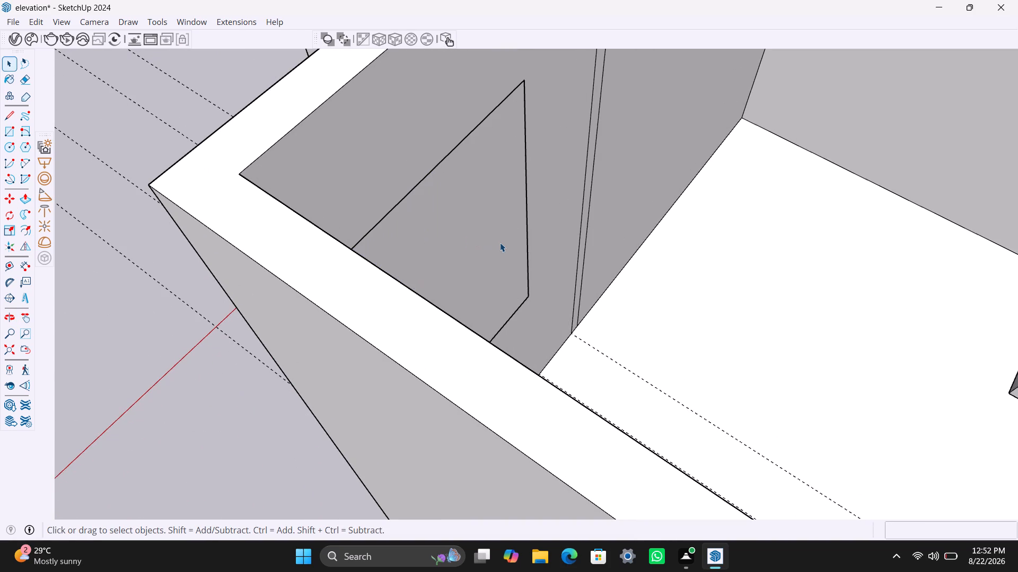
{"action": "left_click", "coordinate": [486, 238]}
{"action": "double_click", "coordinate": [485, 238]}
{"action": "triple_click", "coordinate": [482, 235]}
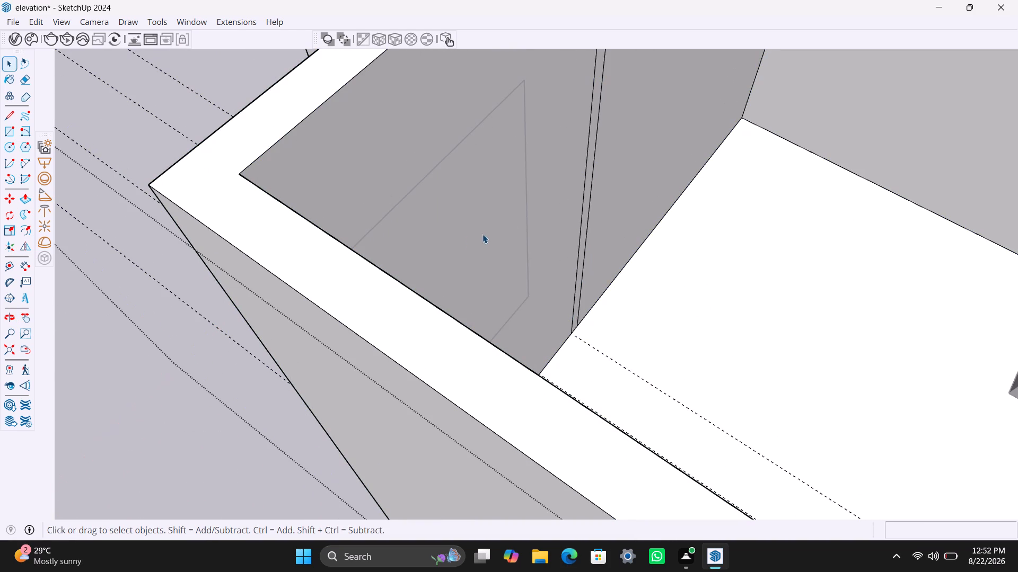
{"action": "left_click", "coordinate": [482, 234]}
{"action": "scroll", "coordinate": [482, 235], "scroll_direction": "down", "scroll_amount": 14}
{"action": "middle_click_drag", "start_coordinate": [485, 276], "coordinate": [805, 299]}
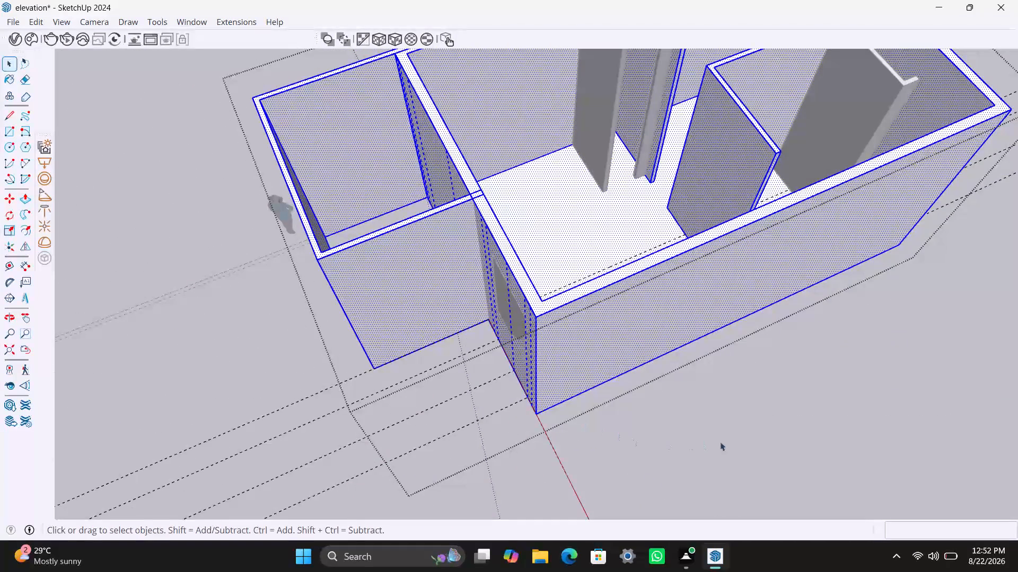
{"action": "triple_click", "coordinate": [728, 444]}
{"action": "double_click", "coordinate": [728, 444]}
Delete the pushed box's front face on the exterior side of the recessed front wall.
{"action": "middle_click_drag", "start_coordinate": [446, 335], "coordinate": [677, 280]}
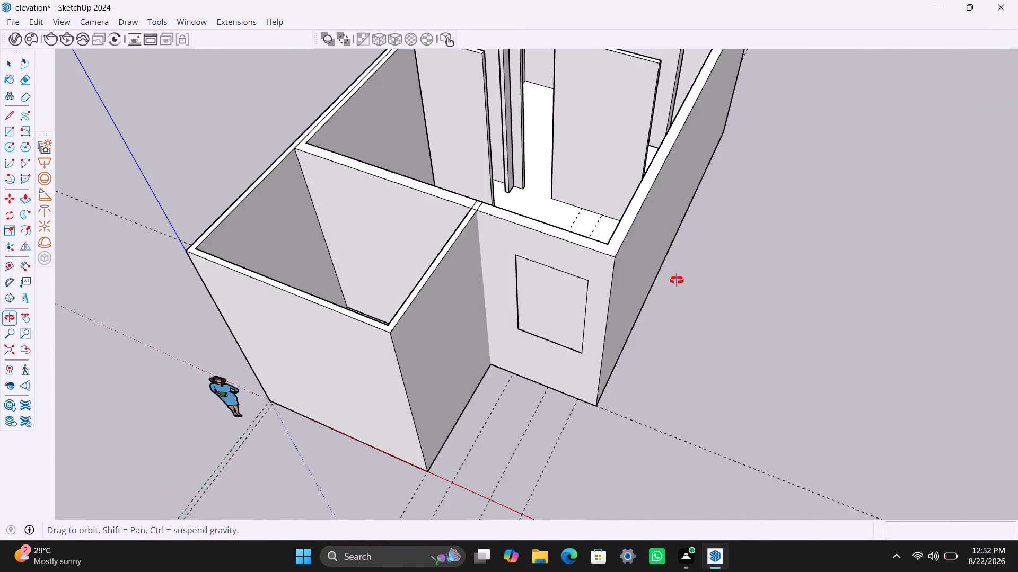
{"action": "middle_click_drag", "start_coordinate": [677, 280], "coordinate": [678, 279]}
{"action": "left_click", "coordinate": [558, 293]}
{"action": "key", "text": "Delete"}
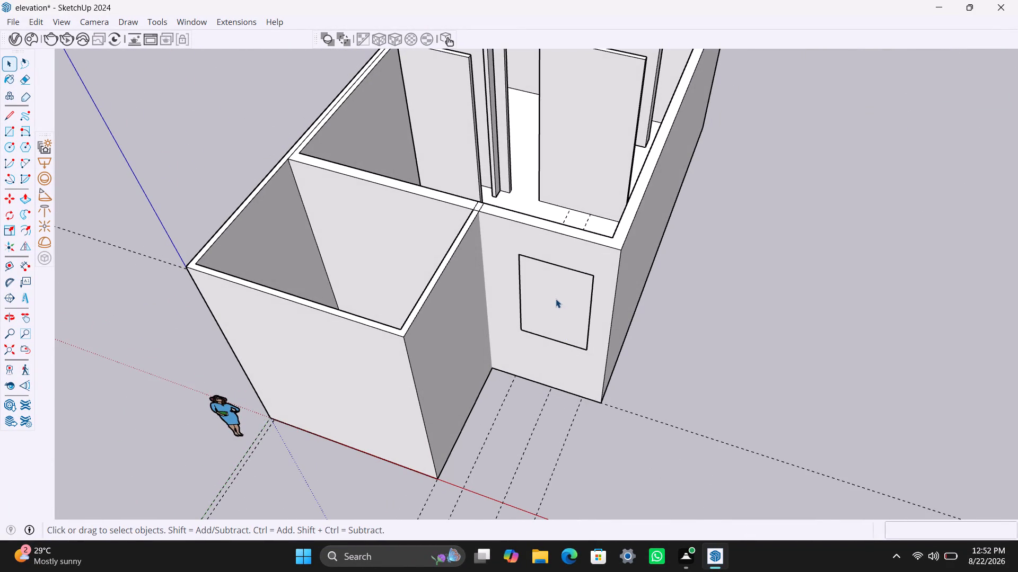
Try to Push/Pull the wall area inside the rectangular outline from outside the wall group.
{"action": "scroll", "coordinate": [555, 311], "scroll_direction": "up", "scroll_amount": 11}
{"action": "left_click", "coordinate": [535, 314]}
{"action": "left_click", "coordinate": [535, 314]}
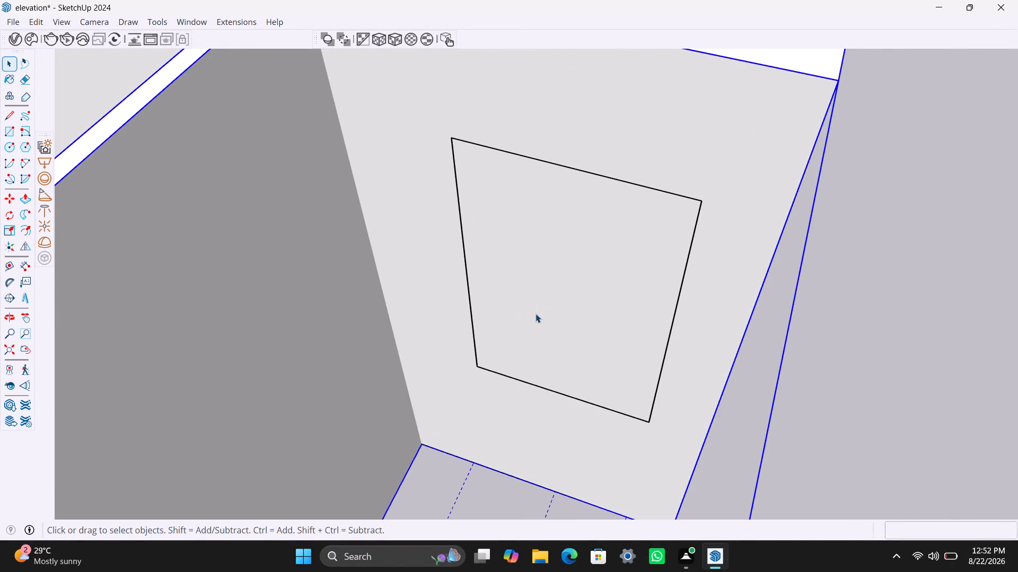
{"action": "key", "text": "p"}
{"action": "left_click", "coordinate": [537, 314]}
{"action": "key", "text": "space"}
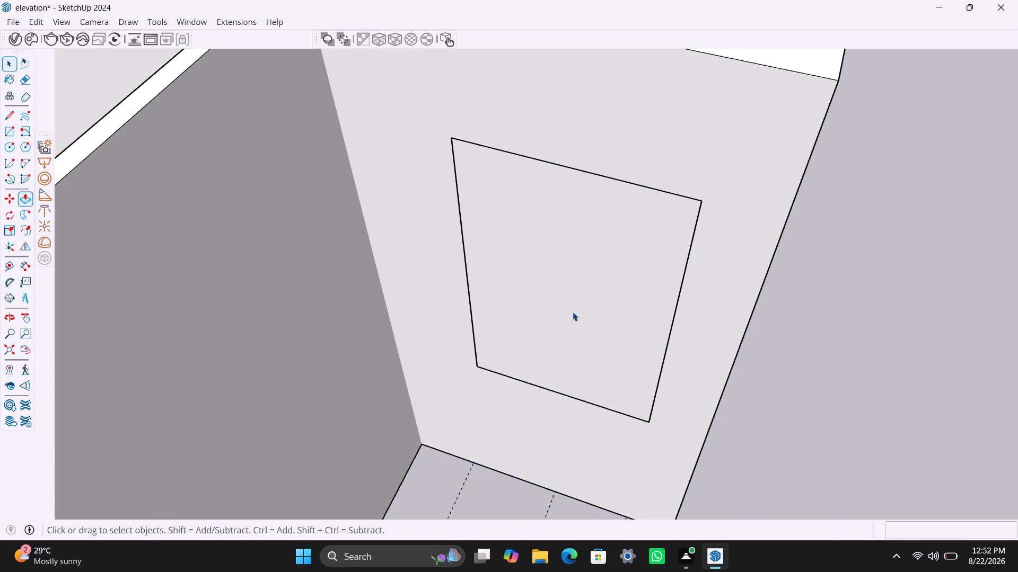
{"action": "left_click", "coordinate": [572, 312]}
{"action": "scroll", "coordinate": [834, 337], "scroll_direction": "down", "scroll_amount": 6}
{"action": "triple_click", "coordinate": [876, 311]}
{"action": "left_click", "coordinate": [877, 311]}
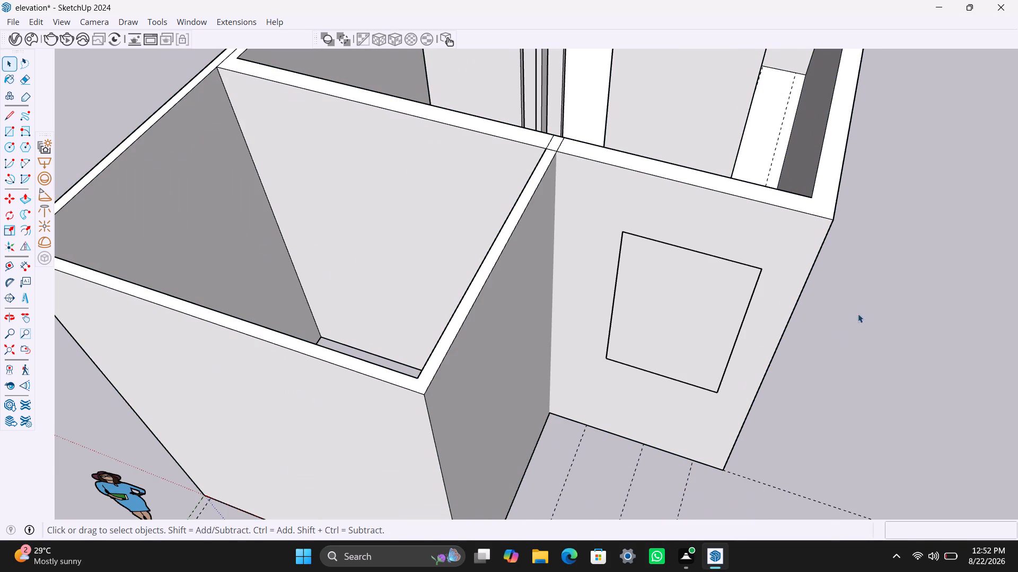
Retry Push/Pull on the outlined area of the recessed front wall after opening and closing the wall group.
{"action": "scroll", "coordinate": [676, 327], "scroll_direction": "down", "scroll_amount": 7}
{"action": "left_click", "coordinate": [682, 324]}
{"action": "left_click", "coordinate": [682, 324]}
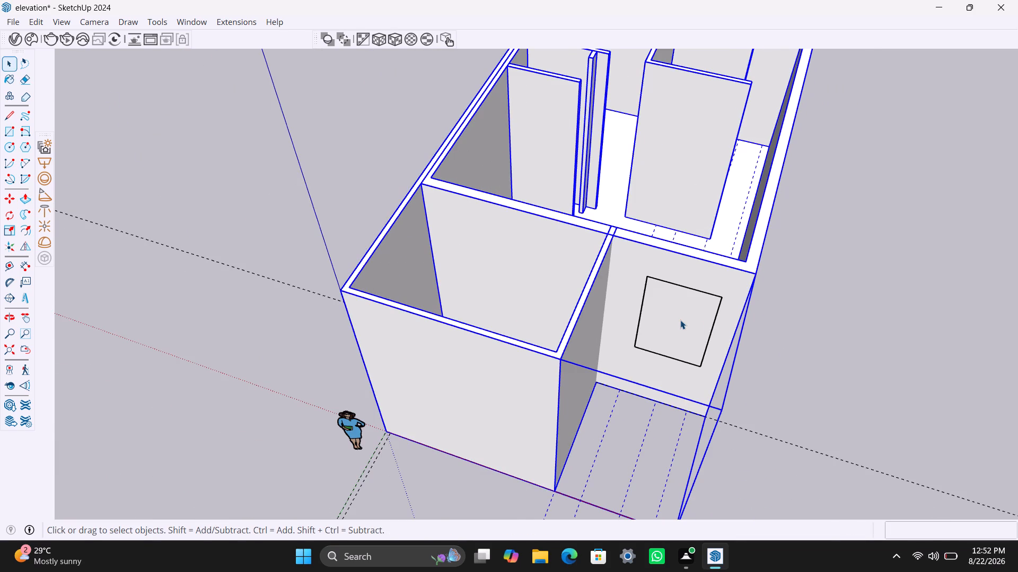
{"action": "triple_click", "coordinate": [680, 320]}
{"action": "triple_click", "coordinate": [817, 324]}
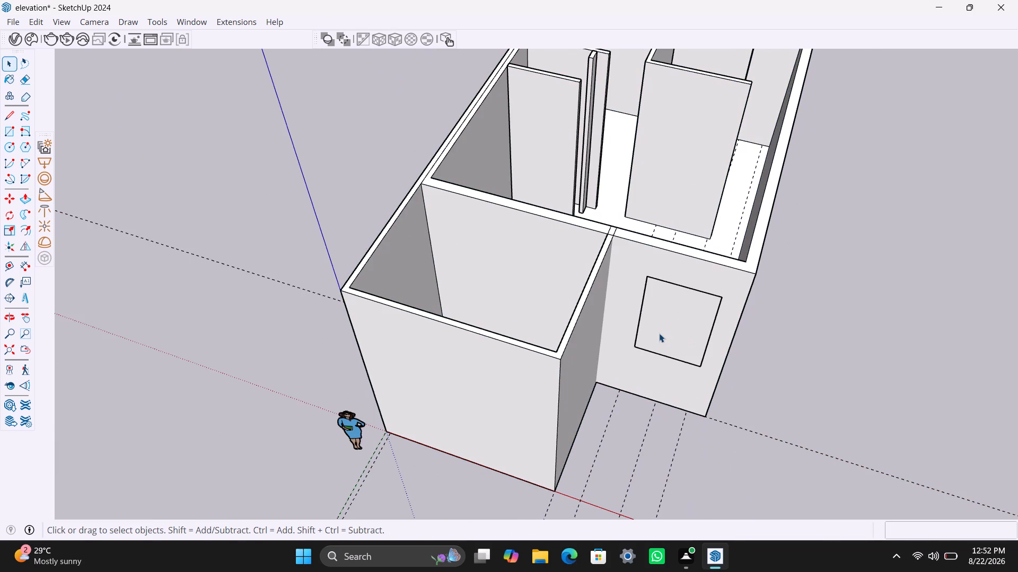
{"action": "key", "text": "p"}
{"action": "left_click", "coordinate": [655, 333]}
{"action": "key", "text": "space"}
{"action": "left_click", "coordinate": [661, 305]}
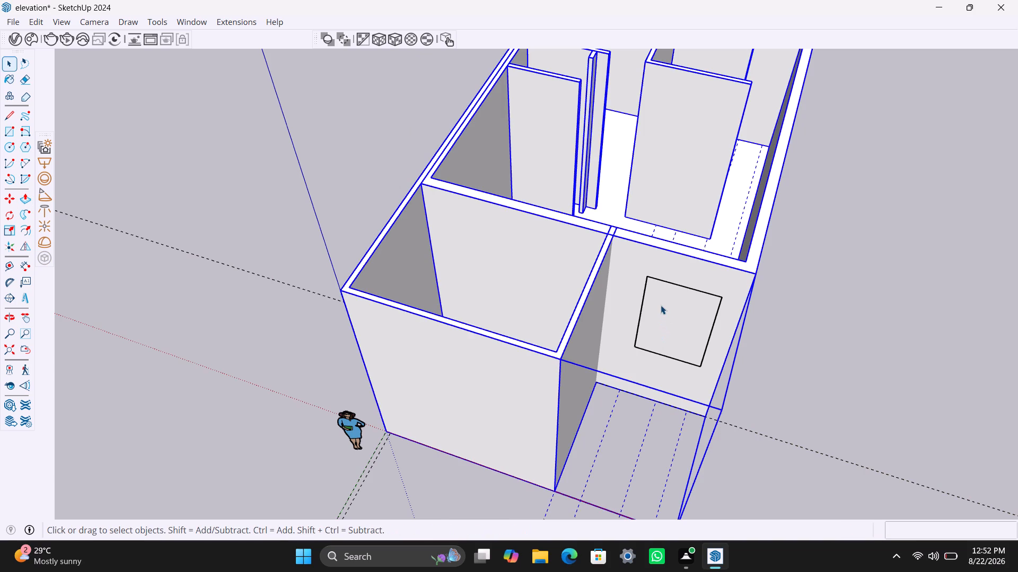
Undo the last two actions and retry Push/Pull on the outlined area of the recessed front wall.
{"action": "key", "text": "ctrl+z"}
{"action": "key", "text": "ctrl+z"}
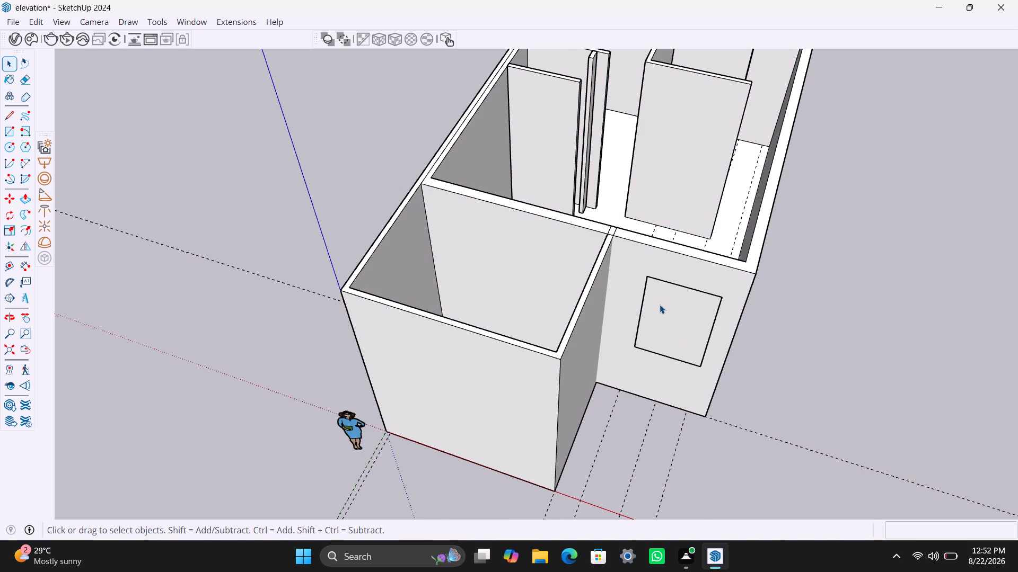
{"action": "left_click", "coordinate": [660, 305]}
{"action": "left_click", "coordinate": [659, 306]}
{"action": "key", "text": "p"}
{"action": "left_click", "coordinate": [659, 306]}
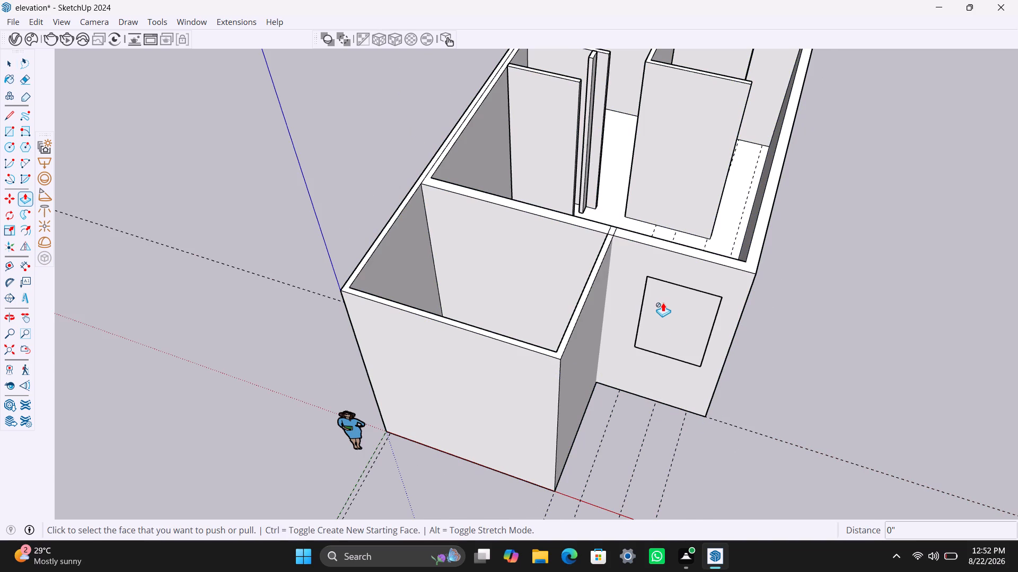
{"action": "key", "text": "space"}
Reopen the wall group and trace the recessed wall's outline with a rectangle about 8' 7" by 4' 11".
{"action": "scroll", "coordinate": [668, 321], "scroll_direction": "up", "scroll_amount": 3}
{"action": "left_click", "coordinate": [662, 297]}
{"action": "triple_click", "coordinate": [663, 297]}
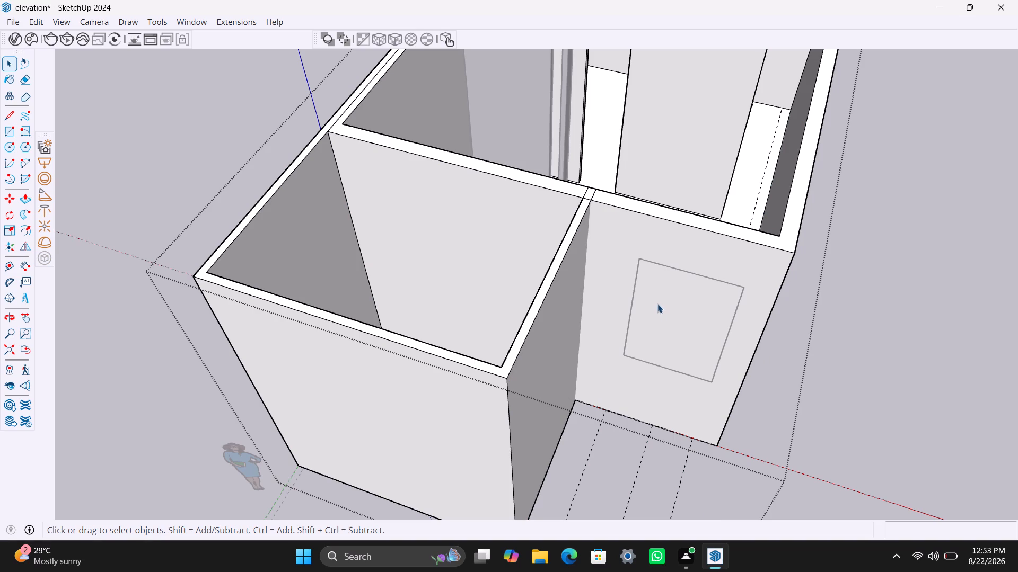
{"action": "key", "text": "r"}
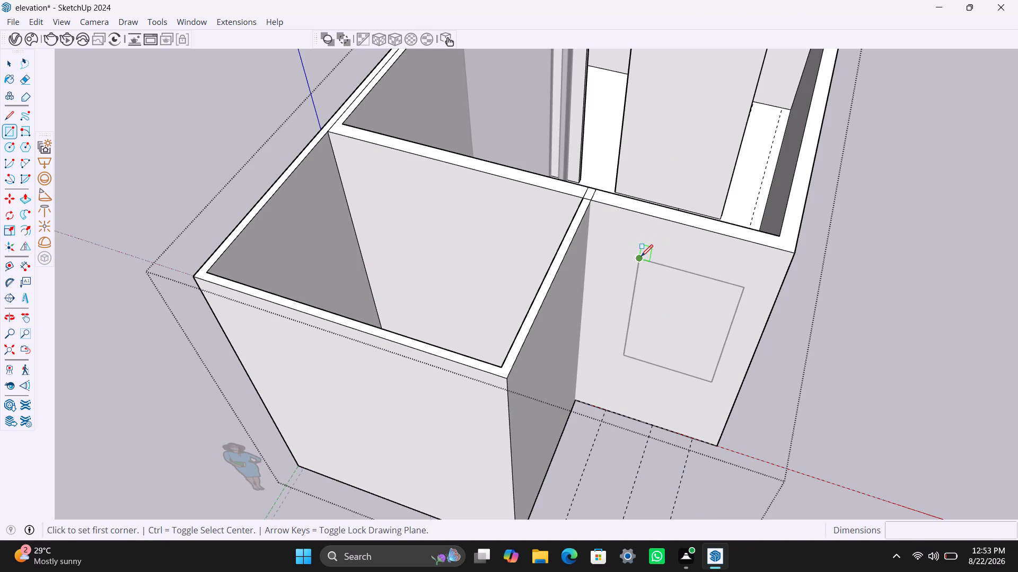
{"action": "left_click", "coordinate": [641, 258]}
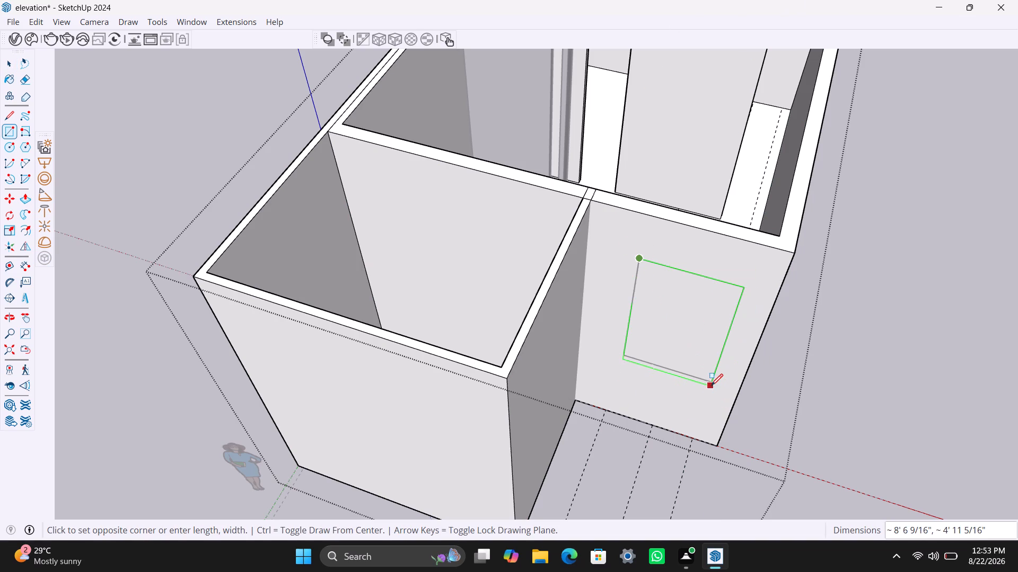
{"action": "left_click", "coordinate": [711, 384]}
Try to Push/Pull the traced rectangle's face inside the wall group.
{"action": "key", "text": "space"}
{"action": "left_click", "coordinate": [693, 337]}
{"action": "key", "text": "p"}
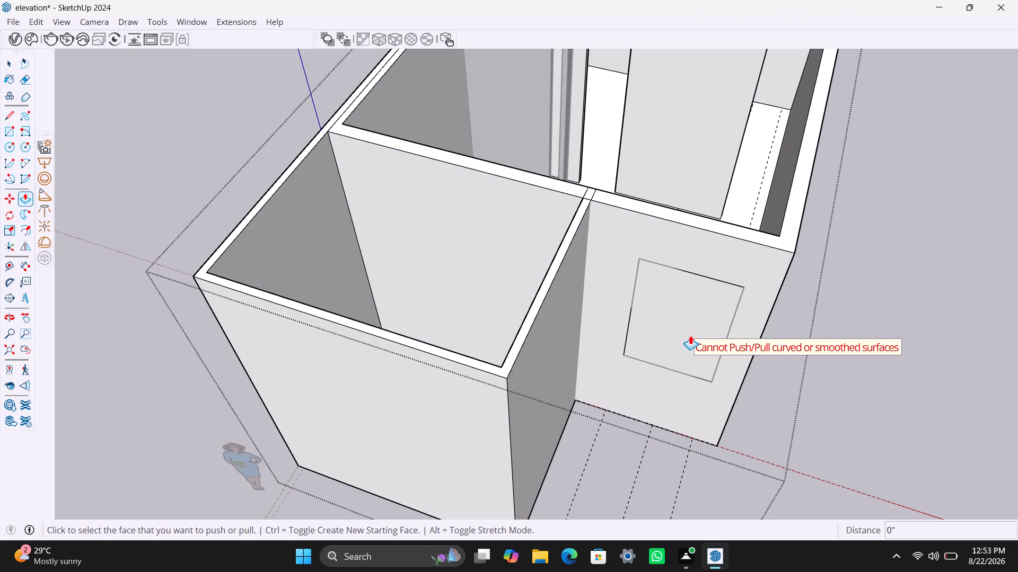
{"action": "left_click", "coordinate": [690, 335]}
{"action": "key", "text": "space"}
Undo the recent edits made inside the wall group, including the rectangle traced on the recessed front wall.
{"action": "triple_click", "coordinate": [695, 319]}
{"action": "left_click", "coordinate": [692, 317]}
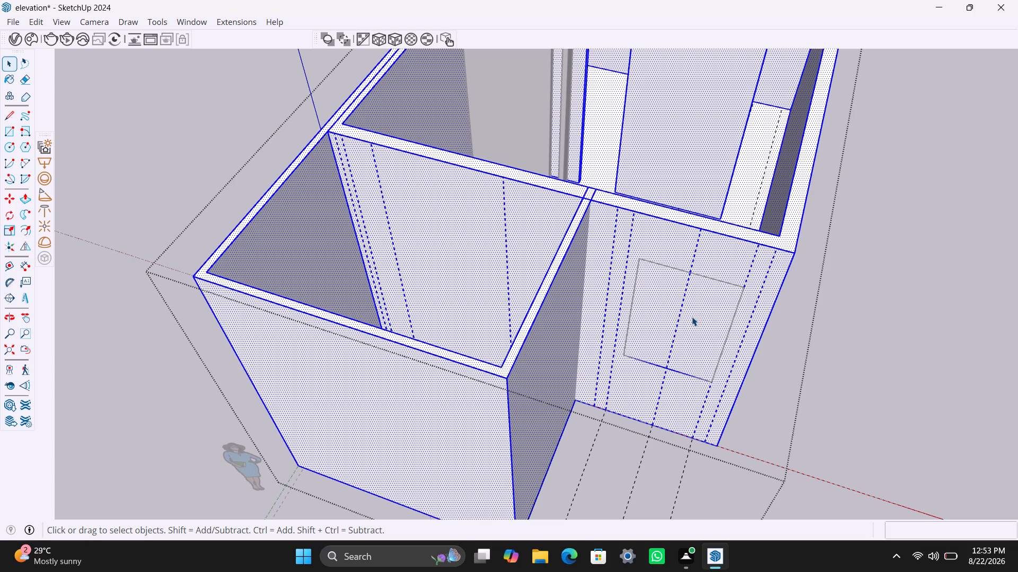
{"action": "key", "text": "ctrl+z"}
{"action": "key", "text": "ctrl+z"}
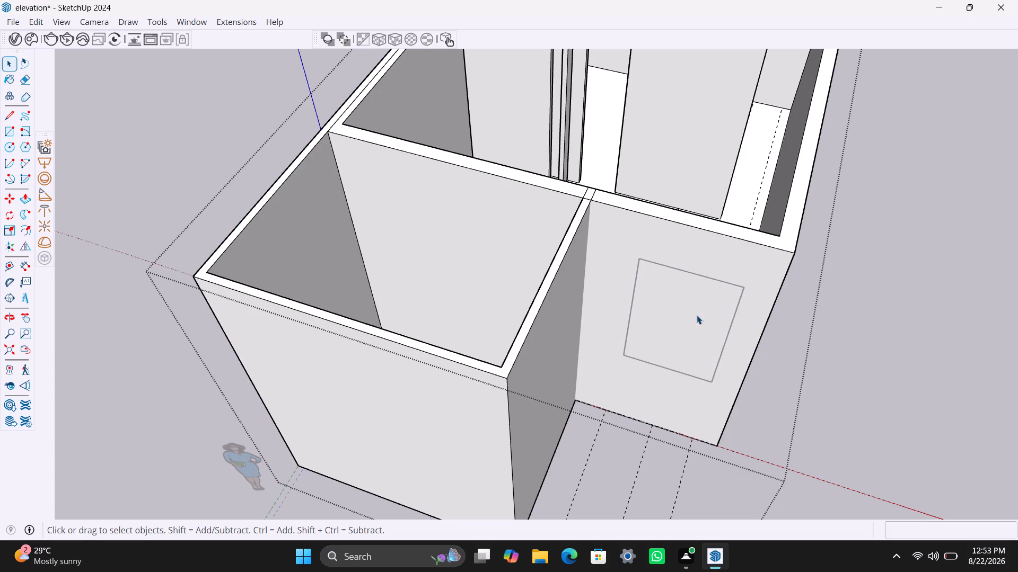
{"action": "key", "text": "ctrl+z"}
{"action": "key", "text": "ctrl+z"}
{"action": "key", "text": "ctrl+z"}
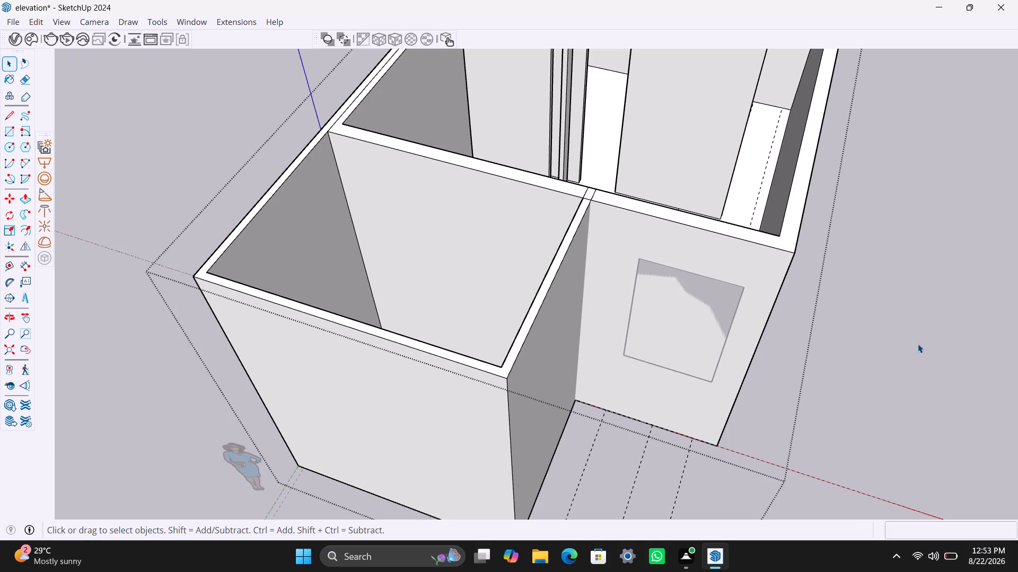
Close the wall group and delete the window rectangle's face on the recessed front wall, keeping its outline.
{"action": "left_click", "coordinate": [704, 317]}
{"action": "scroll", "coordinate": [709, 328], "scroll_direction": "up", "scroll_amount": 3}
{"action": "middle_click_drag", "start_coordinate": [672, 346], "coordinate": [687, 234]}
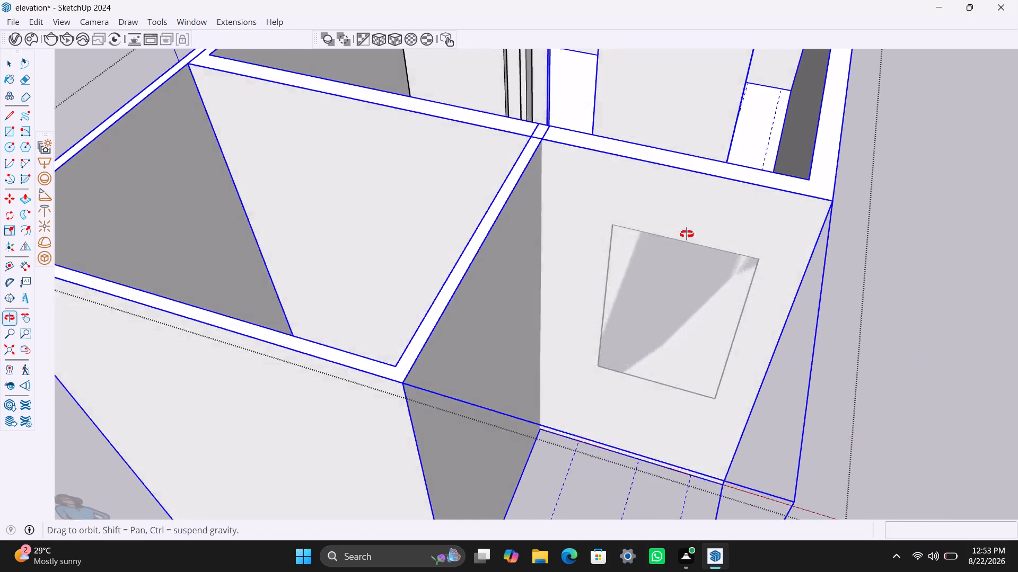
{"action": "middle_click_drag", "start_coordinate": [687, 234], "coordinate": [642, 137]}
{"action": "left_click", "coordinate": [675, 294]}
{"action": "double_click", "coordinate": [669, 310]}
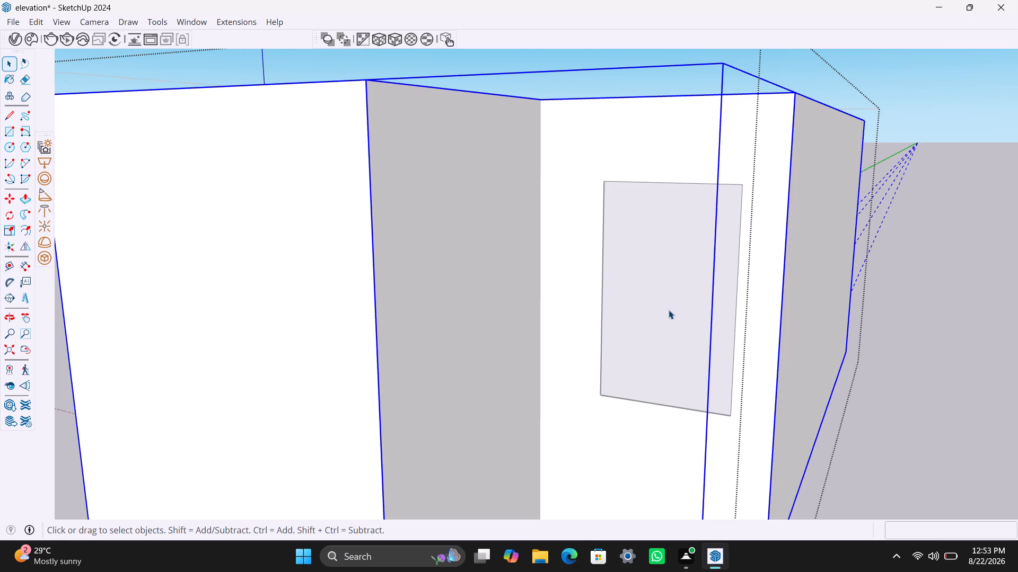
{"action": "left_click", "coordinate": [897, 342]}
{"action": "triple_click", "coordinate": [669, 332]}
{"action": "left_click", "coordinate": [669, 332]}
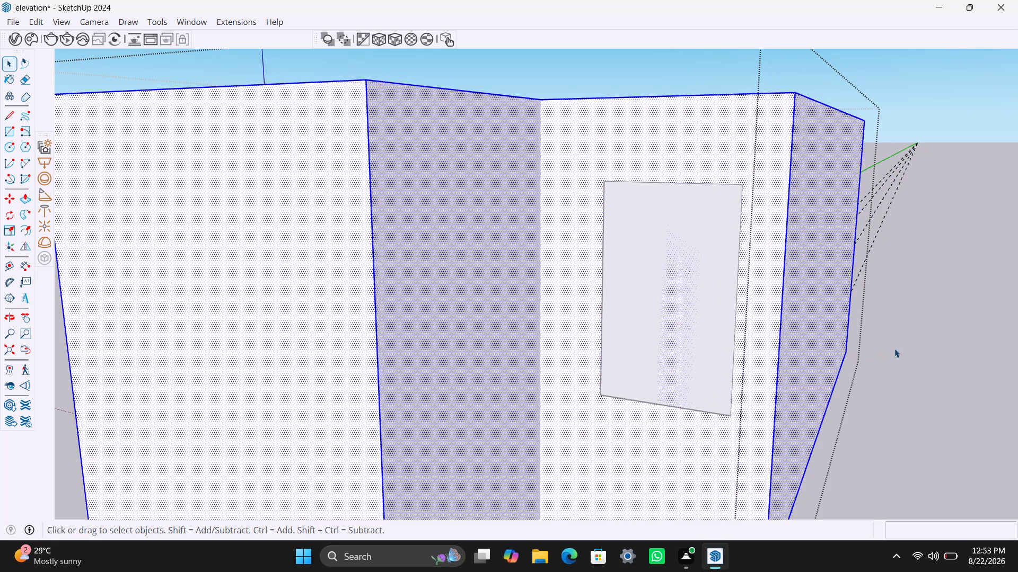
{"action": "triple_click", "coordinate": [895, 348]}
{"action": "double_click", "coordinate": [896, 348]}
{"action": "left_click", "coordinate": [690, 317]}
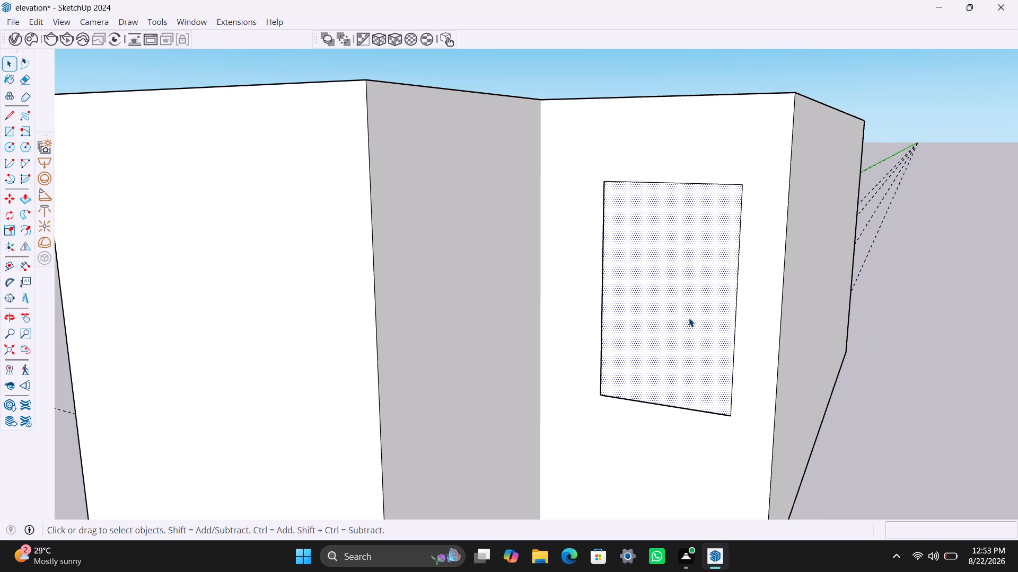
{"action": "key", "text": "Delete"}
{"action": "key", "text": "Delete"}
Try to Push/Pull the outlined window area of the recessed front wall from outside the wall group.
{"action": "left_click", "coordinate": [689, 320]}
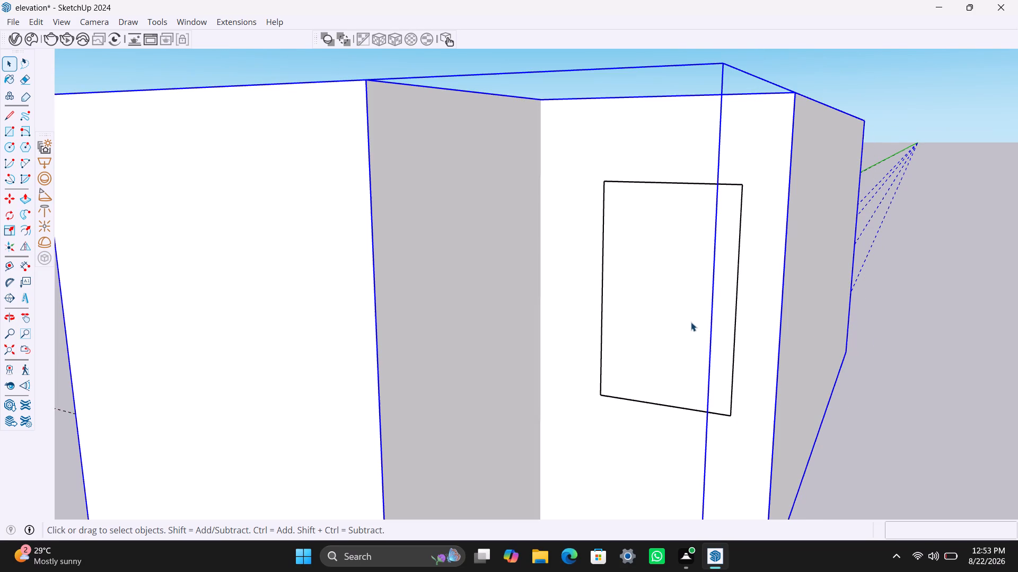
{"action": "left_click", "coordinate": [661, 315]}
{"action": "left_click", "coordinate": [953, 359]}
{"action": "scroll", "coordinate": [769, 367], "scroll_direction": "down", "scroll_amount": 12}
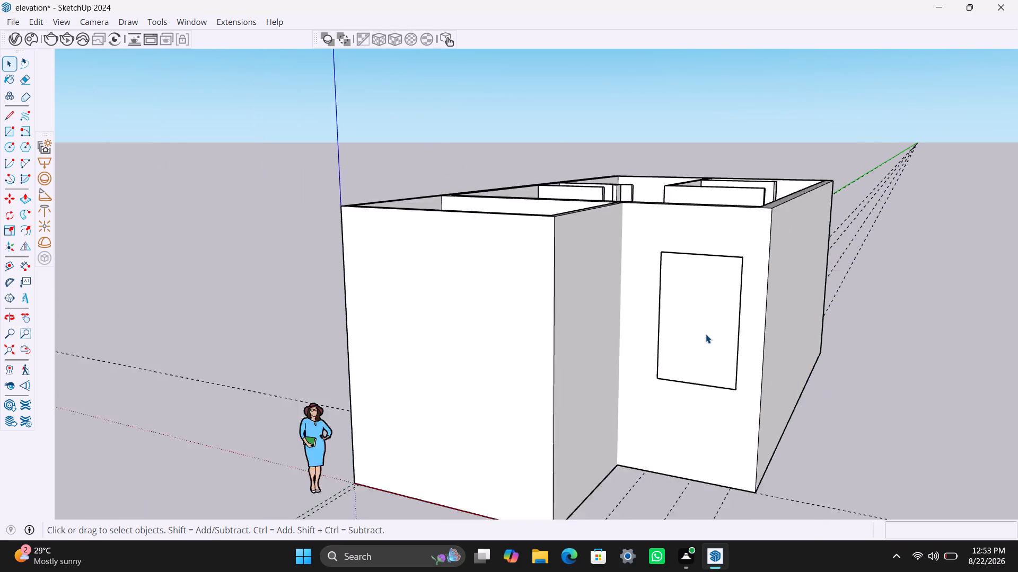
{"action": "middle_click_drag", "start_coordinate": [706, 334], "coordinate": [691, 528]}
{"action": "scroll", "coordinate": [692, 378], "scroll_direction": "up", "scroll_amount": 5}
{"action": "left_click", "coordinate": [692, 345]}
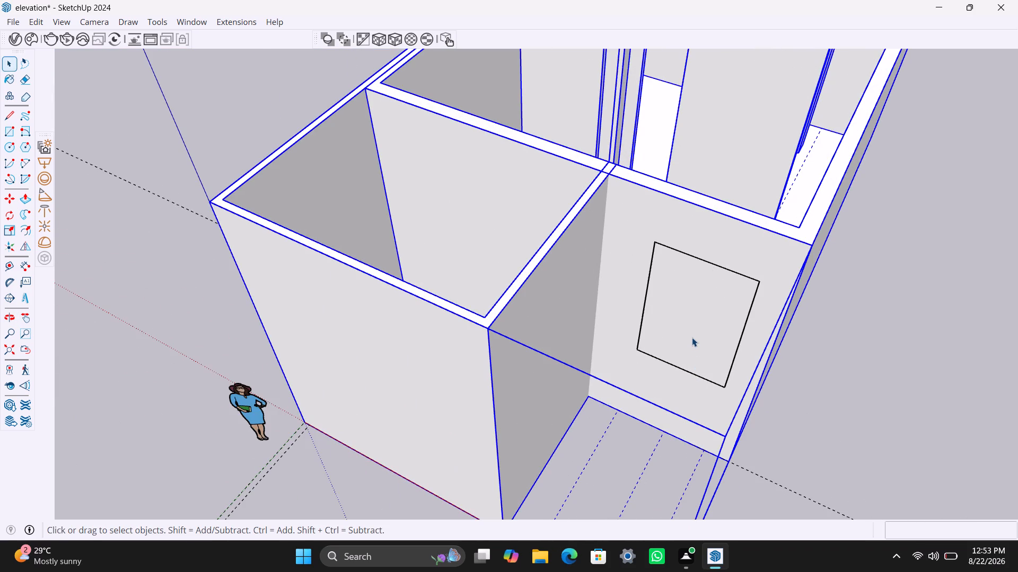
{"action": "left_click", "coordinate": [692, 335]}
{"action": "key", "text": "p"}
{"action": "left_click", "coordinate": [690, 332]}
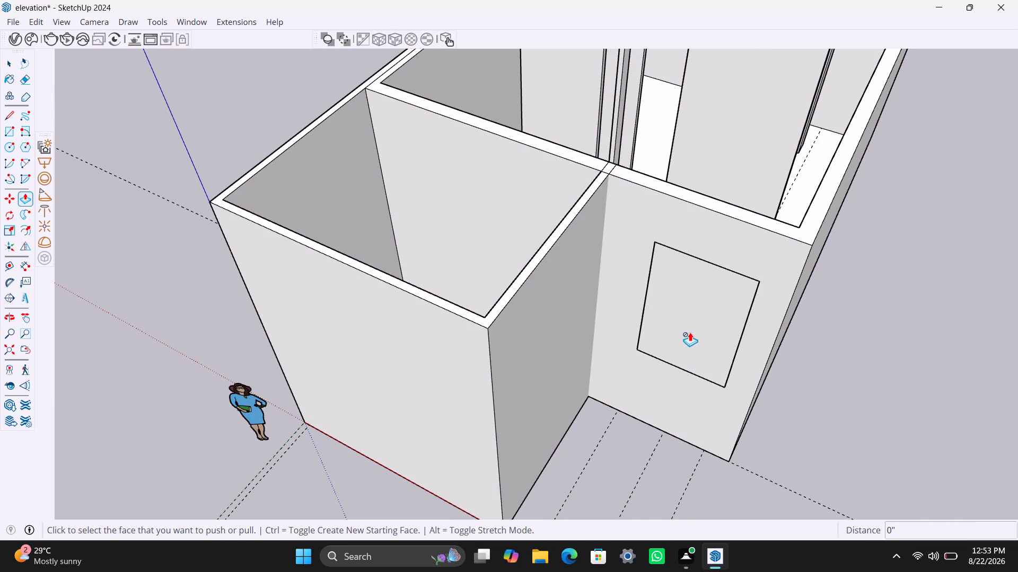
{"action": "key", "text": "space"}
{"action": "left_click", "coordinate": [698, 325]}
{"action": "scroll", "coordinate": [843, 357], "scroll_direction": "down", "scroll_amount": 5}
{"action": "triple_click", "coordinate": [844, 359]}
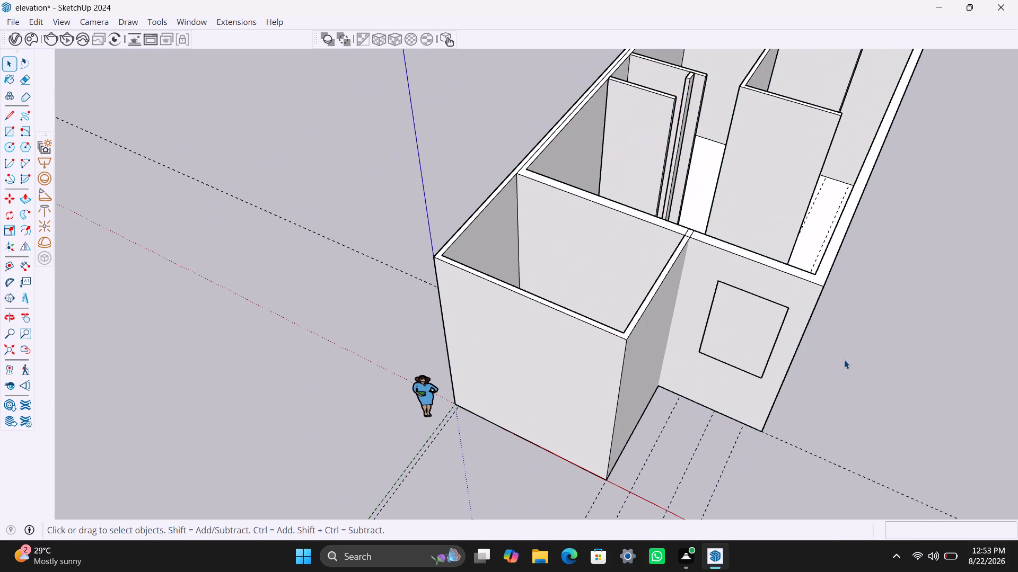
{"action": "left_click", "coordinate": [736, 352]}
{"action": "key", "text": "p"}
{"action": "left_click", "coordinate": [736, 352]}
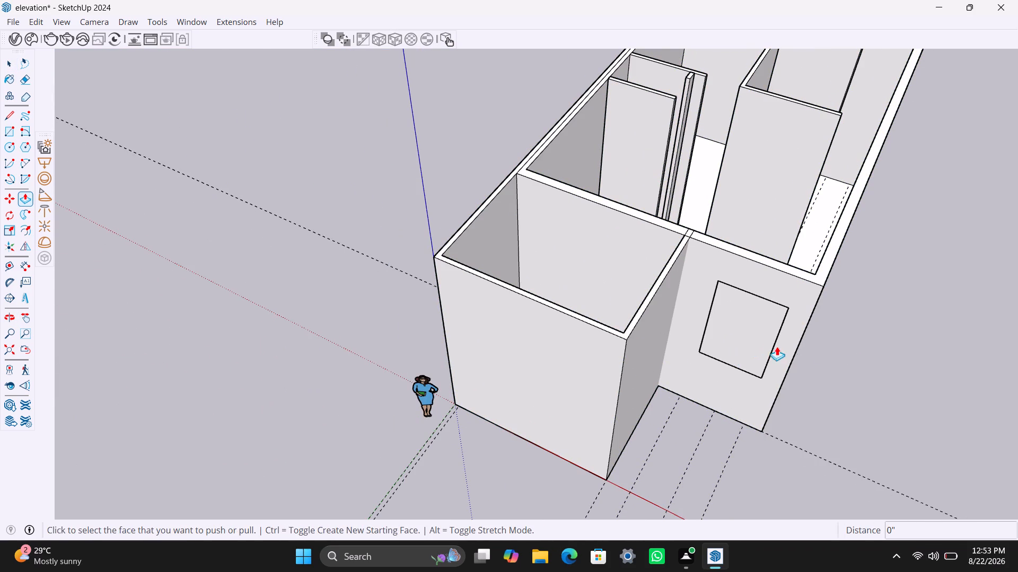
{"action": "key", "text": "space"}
Examine the window outline on the recessed wall from inside the house and from the front.
{"action": "scroll", "coordinate": [833, 314], "scroll_direction": "down", "scroll_amount": 6}
{"action": "middle_click_drag", "start_coordinate": [805, 280], "coordinate": [309, 314]}
{"action": "scroll", "coordinate": [526, 444], "scroll_direction": "up", "scroll_amount": 1}
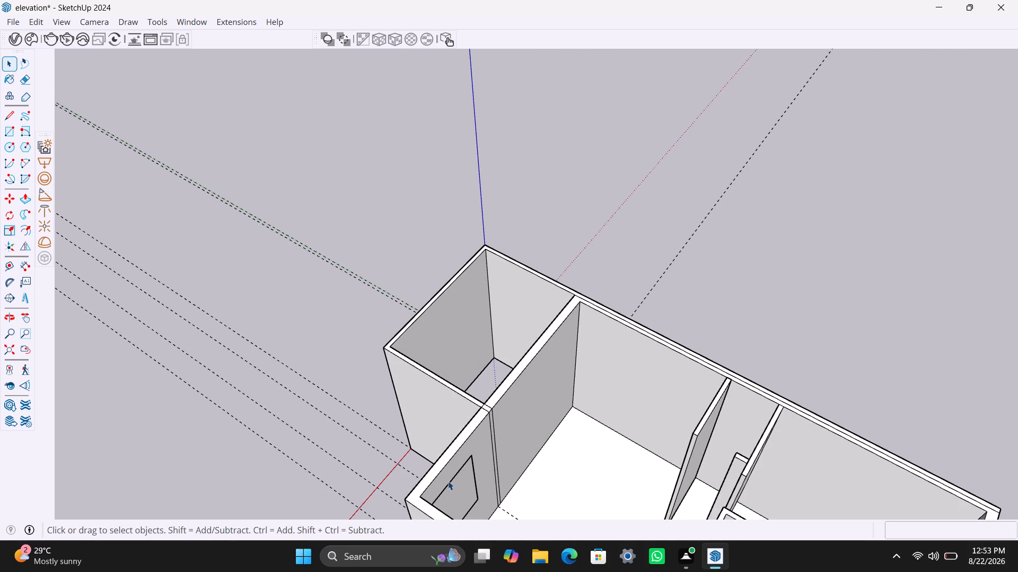
{"action": "left_click", "coordinate": [455, 482]}
{"action": "triple_click", "coordinate": [457, 484]}
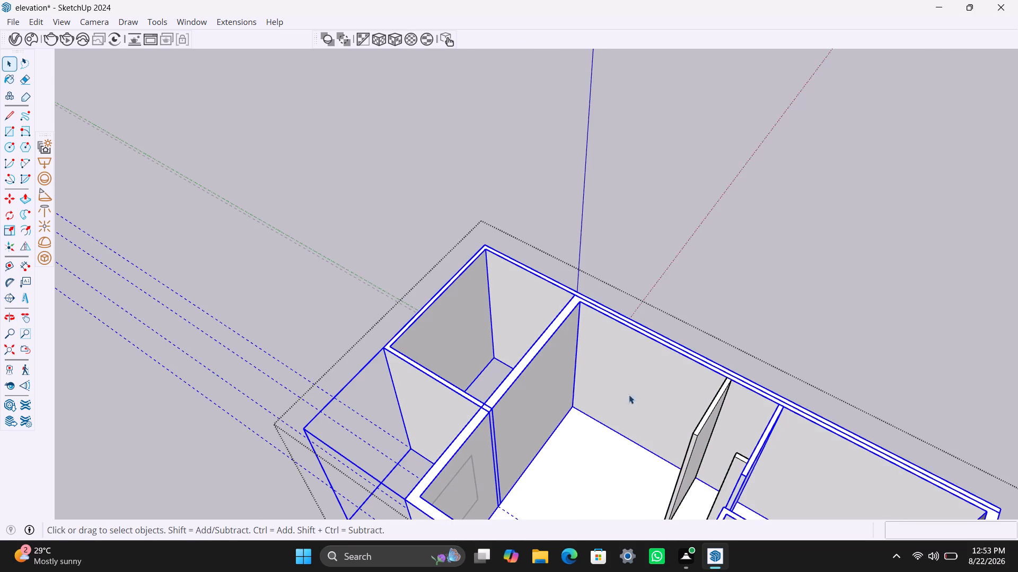
{"action": "triple_click", "coordinate": [788, 247]}
{"action": "double_click", "coordinate": [788, 247]}
{"action": "scroll", "coordinate": [622, 332], "scroll_direction": "down", "scroll_amount": 14}
{"action": "middle_click_drag", "start_coordinate": [612, 379], "coordinate": [853, 388]}
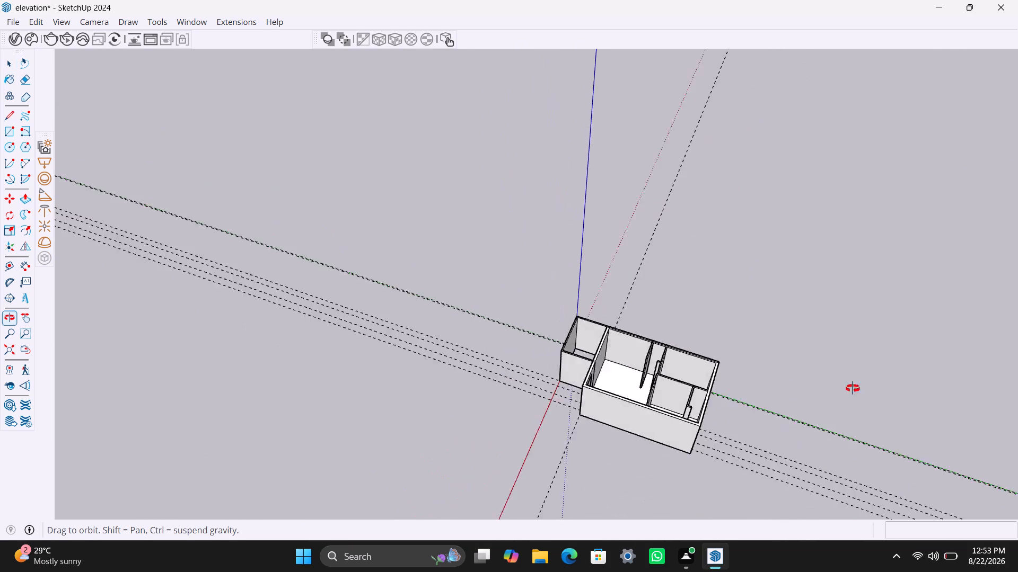
{"action": "middle_click_drag", "start_coordinate": [853, 388], "coordinate": [1017, 343]}
{"action": "scroll", "coordinate": [583, 330], "scroll_direction": "up", "scroll_amount": 5}
{"action": "middle_click_drag", "start_coordinate": [633, 336], "coordinate": [834, 343]}
{"action": "scroll", "coordinate": [661, 256], "scroll_direction": "up", "scroll_amount": 2}
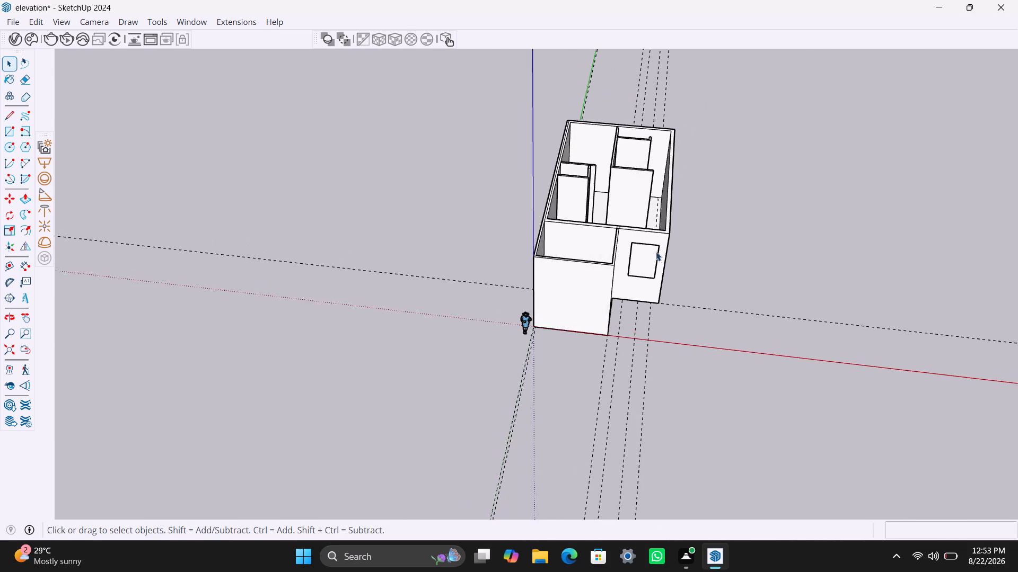
{"action": "scroll", "coordinate": [656, 252], "scroll_direction": "up", "scroll_amount": 9}
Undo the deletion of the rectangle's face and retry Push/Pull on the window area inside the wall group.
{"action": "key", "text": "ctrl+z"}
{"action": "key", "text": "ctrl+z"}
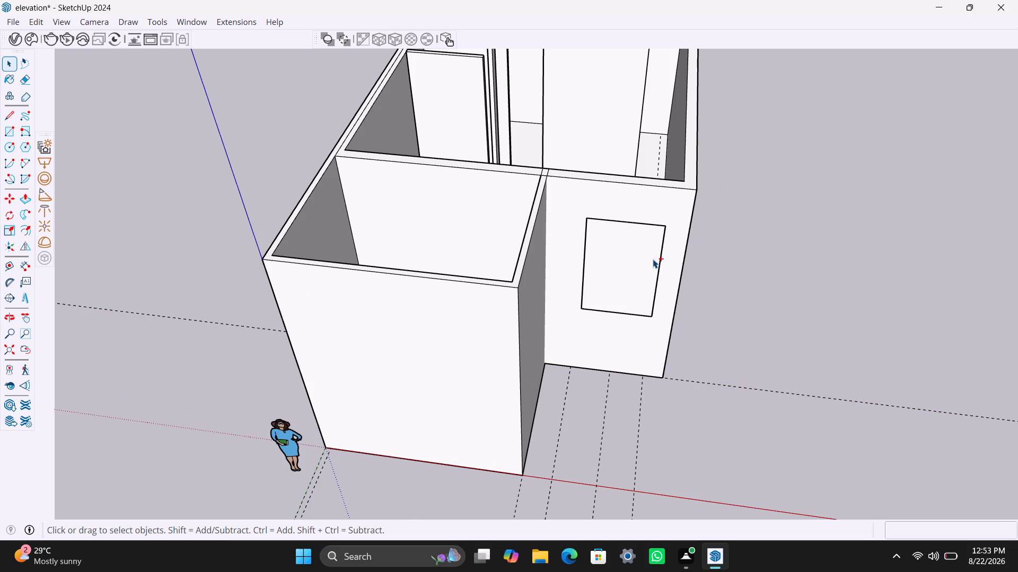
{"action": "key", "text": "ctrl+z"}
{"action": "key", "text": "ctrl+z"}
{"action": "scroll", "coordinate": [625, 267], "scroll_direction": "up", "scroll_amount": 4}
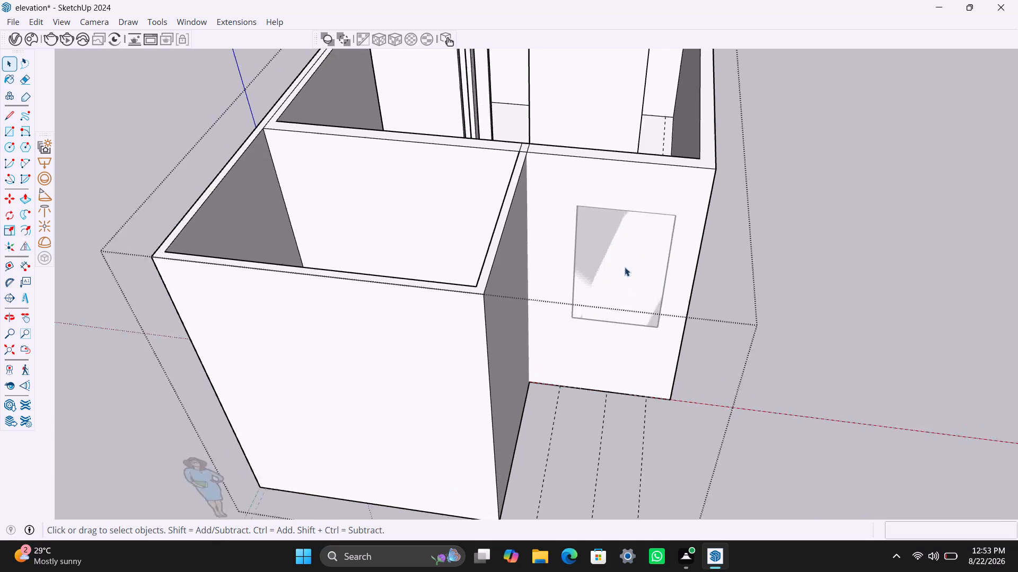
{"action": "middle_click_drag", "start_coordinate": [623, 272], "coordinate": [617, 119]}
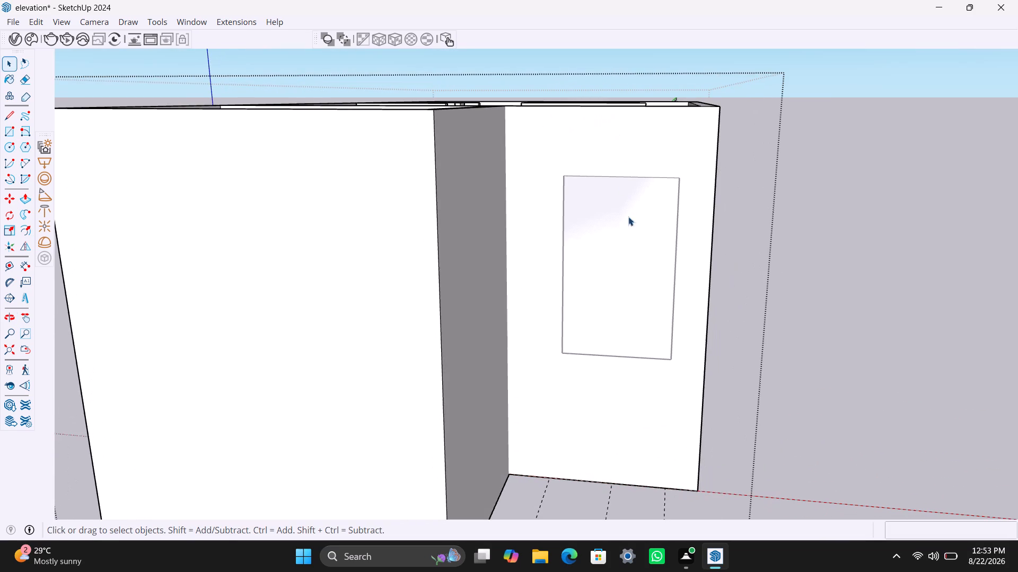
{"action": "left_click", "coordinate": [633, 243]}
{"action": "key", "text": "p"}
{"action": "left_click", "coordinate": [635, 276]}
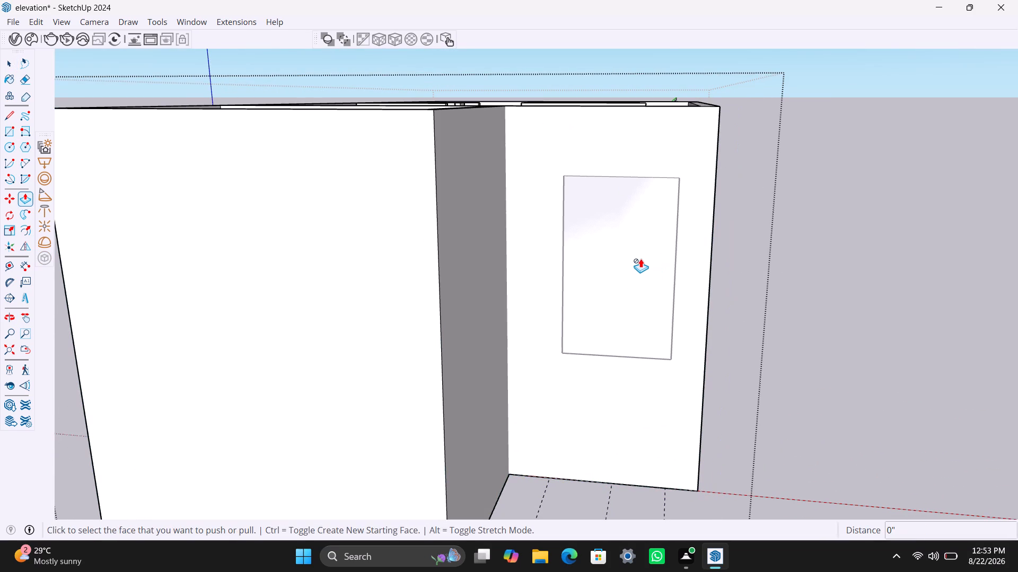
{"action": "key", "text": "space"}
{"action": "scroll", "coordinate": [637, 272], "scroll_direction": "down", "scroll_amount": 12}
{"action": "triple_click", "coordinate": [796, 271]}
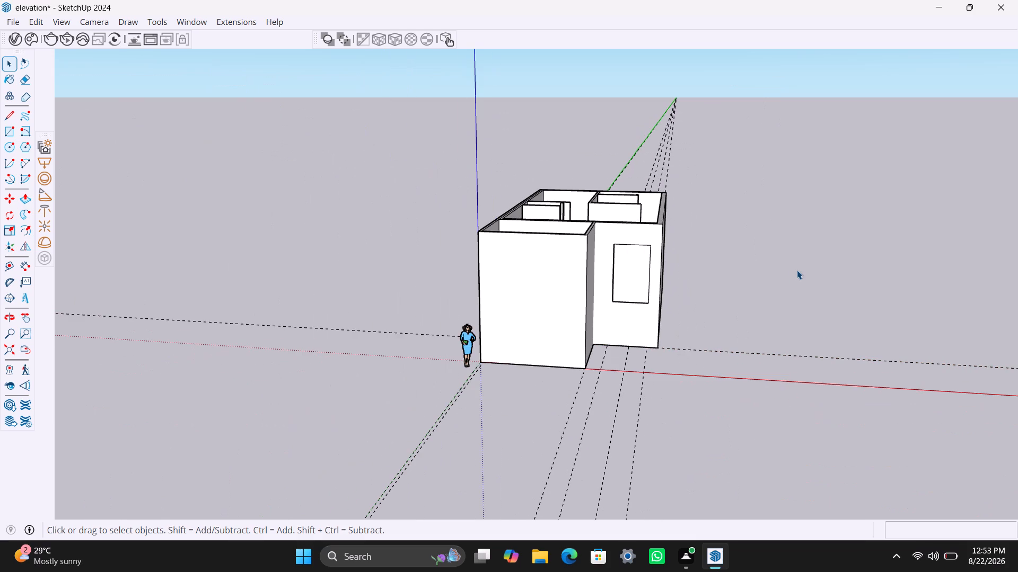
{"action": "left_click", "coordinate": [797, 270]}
Undo the earlier edits step by step until the window rectangle is removed from the recessed front wall.
{"action": "scroll", "coordinate": [627, 193], "scroll_direction": "down", "scroll_amount": 6}
{"action": "middle_click_drag", "start_coordinate": [616, 252], "coordinate": [617, 325]}
{"action": "scroll", "coordinate": [634, 233], "scroll_direction": "up", "scroll_amount": 10}
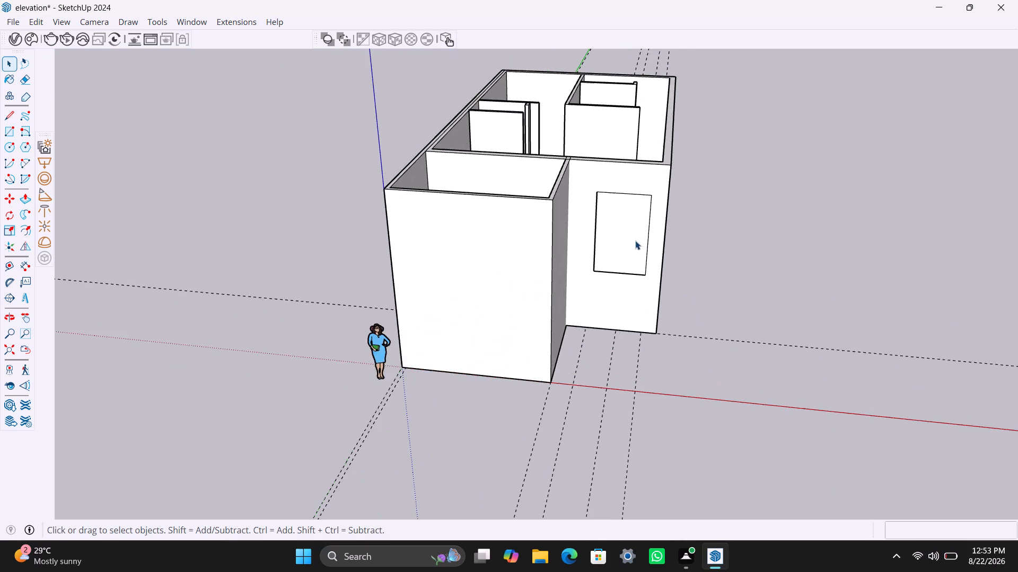
{"action": "scroll", "coordinate": [627, 243], "scroll_direction": "up", "scroll_amount": 5}
{"action": "middle_click_drag", "start_coordinate": [594, 272], "coordinate": [586, 454]}
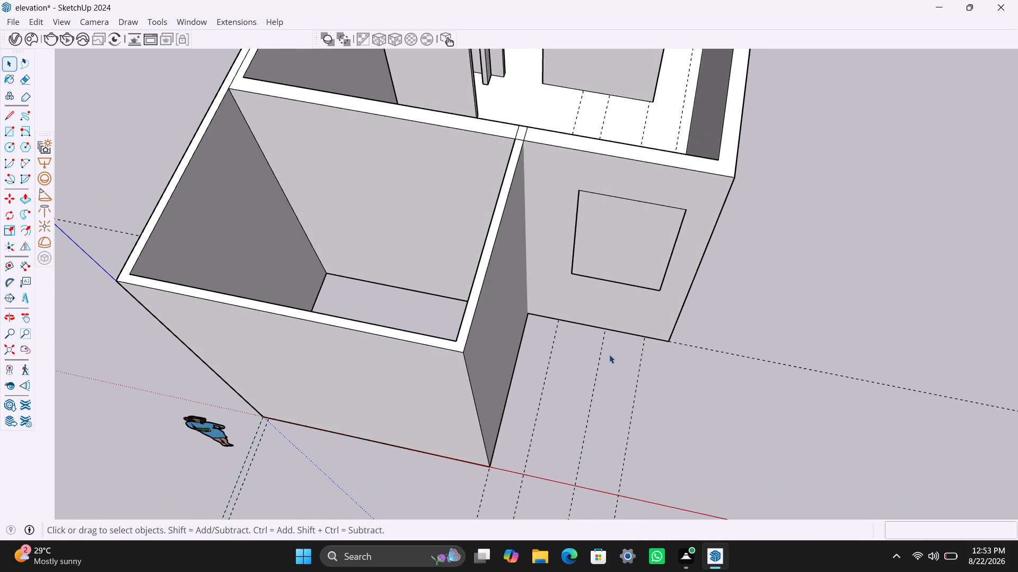
{"action": "key", "text": "ctrl+z"}
{"action": "key", "text": "ctrl+z"}
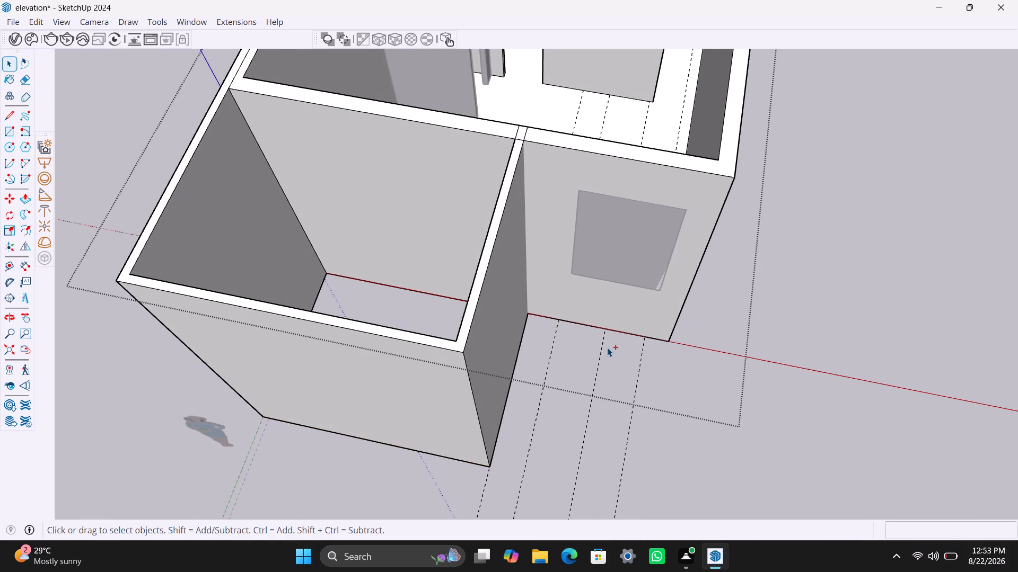
{"action": "key", "text": "ctrl+z"}
{"action": "key", "text": "ctrl+z"}
{"action": "scroll", "coordinate": [620, 305], "scroll_direction": "down", "scroll_amount": 7}
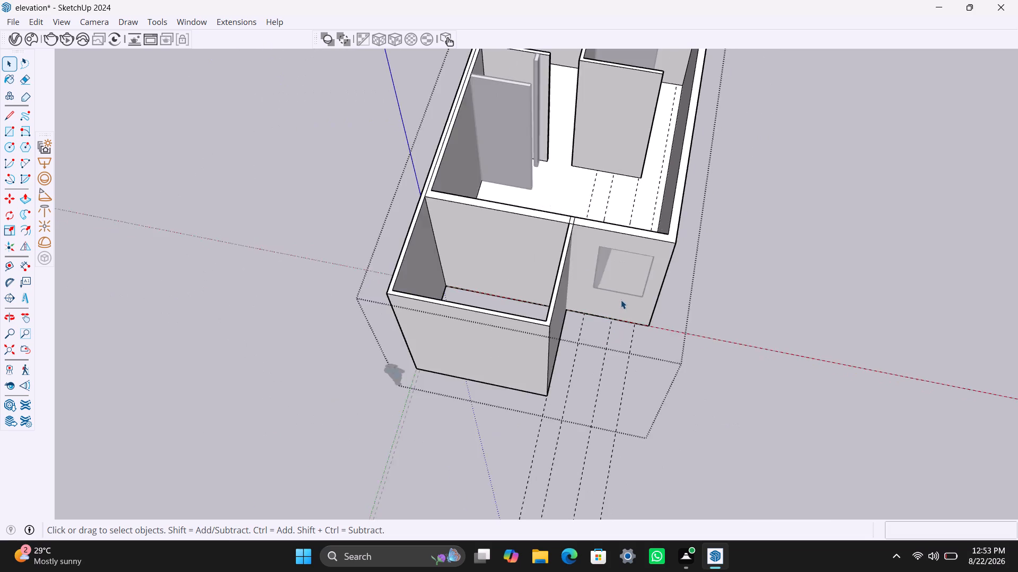
{"action": "scroll", "coordinate": [621, 299], "scroll_direction": "down", "scroll_amount": 6}
{"action": "key", "text": "ctrl+z"}
{"action": "key", "text": "ctrl+z"}
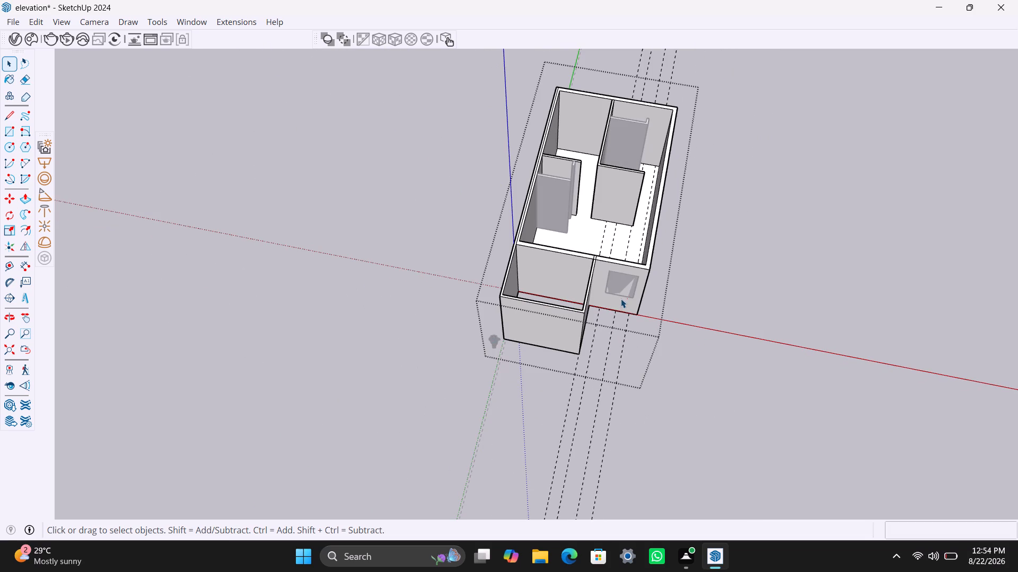
{"action": "key", "text": "ctrl+z"}
{"action": "key", "text": "ctrl+z"}
{"action": "key", "text": "ctrl+z"}
{"action": "key", "text": "ctrl+z"}
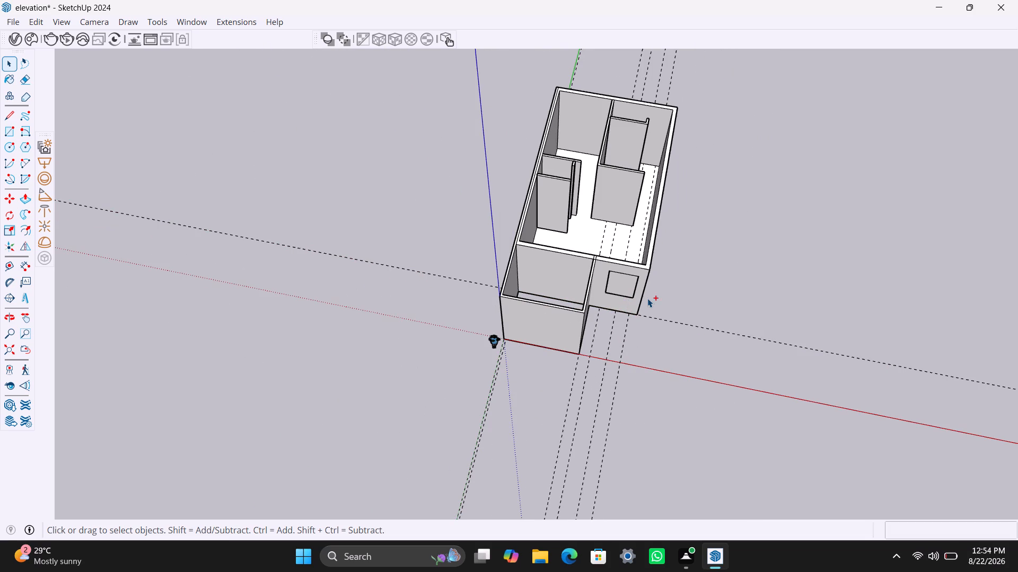
{"action": "key", "text": "ctrl+z"}
{"action": "key", "text": "ctrl+z"}
Examine the recessed front wall and the ground-floor wall layout from the front and the side.
{"action": "scroll", "coordinate": [618, 286], "scroll_direction": "up", "scroll_amount": 4}
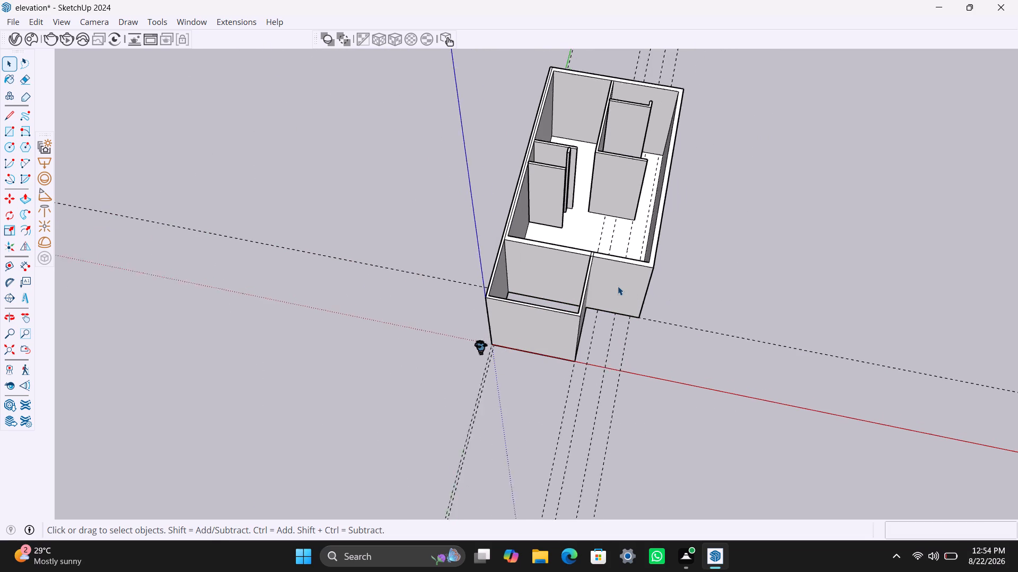
{"action": "middle_click_drag", "start_coordinate": [612, 287], "coordinate": [616, 276]}
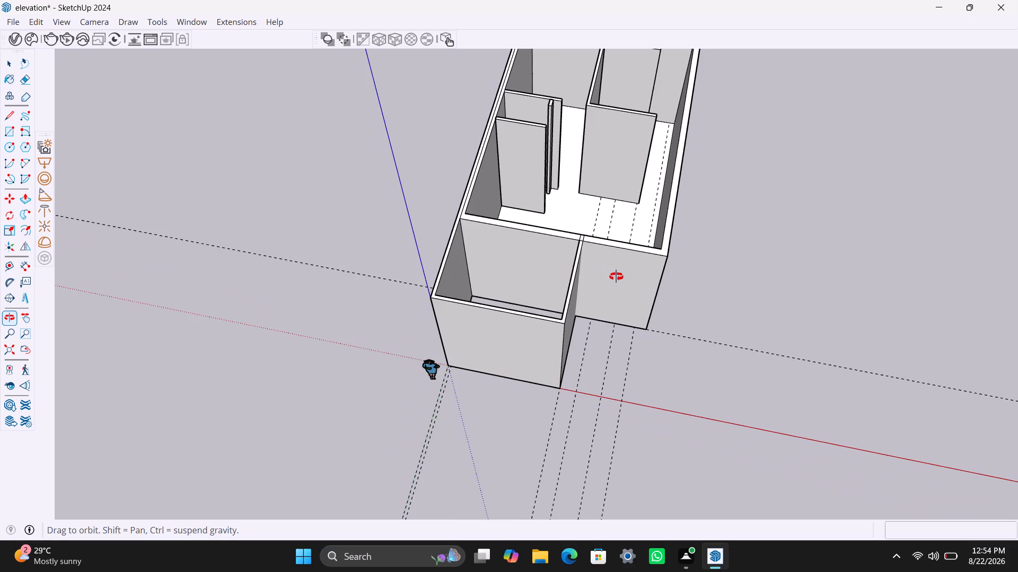
{"action": "middle_click_drag", "start_coordinate": [616, 276], "coordinate": [677, 281]}
{"action": "scroll", "coordinate": [617, 263], "scroll_direction": "up", "scroll_amount": 2}
{"action": "middle_click_drag", "start_coordinate": [635, 288], "coordinate": [642, 247]}
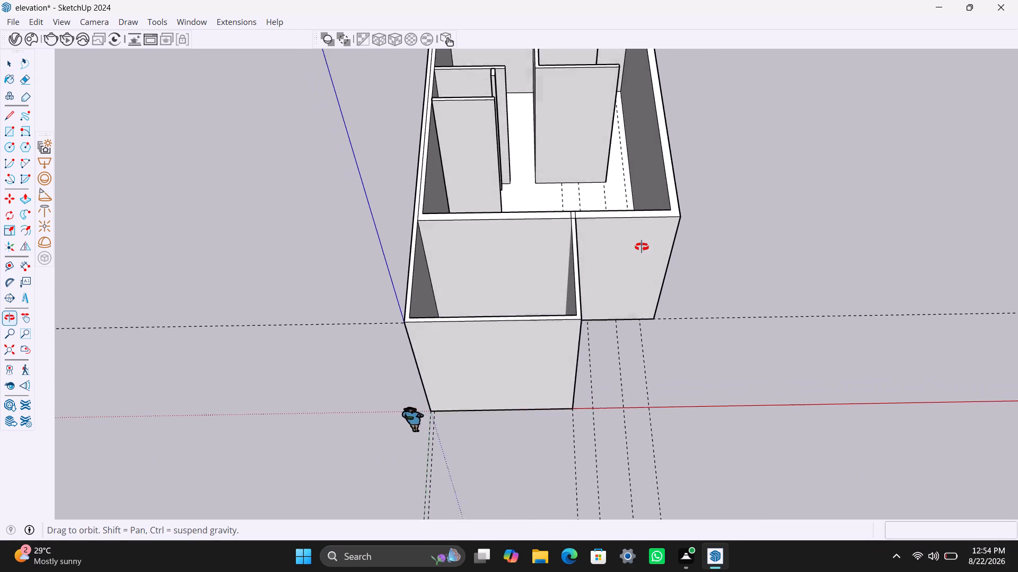
{"action": "middle_click_drag", "start_coordinate": [642, 247], "coordinate": [642, 242]}
{"action": "scroll", "coordinate": [636, 248], "scroll_direction": "down", "scroll_amount": 6}
{"action": "middle_click_drag", "start_coordinate": [621, 260], "coordinate": [541, 299], "text": "shift"}
{"action": "scroll", "coordinate": [586, 343], "scroll_direction": "up", "scroll_amount": 2}
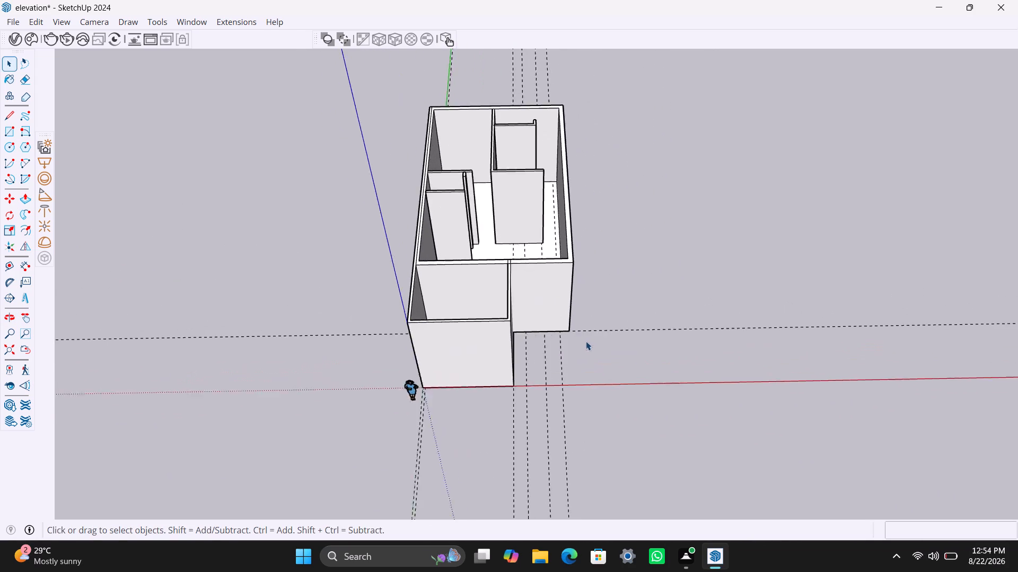
{"action": "scroll", "coordinate": [586, 341], "scroll_direction": "up", "scroll_amount": 2}
{"action": "middle_click_drag", "start_coordinate": [562, 345], "coordinate": [561, 279]}
{"action": "scroll", "coordinate": [493, 317], "scroll_direction": "up", "scroll_amount": 2}
{"action": "scroll", "coordinate": [510, 276], "scroll_direction": "down", "scroll_amount": 6}
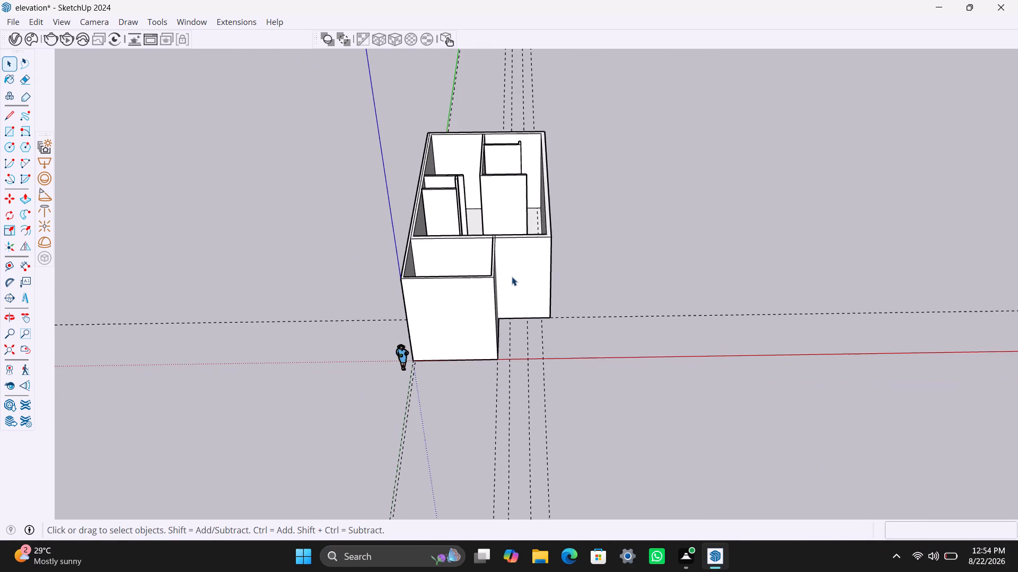
{"action": "middle_click_drag", "start_coordinate": [514, 278], "coordinate": [533, 329]}
{"action": "scroll", "coordinate": [533, 329], "scroll_direction": "up", "scroll_amount": 3}
{"action": "middle_click_drag", "start_coordinate": [533, 328], "coordinate": [522, 372]}
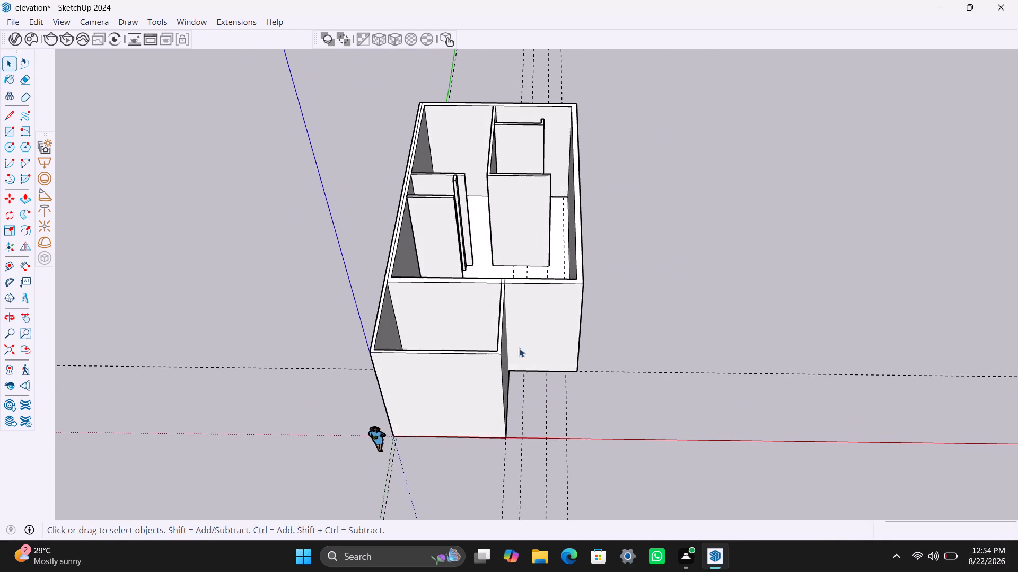
{"action": "scroll", "coordinate": [524, 296], "scroll_direction": "up", "scroll_amount": 2}
{"action": "middle_click_drag", "start_coordinate": [504, 310], "coordinate": [343, 339]}
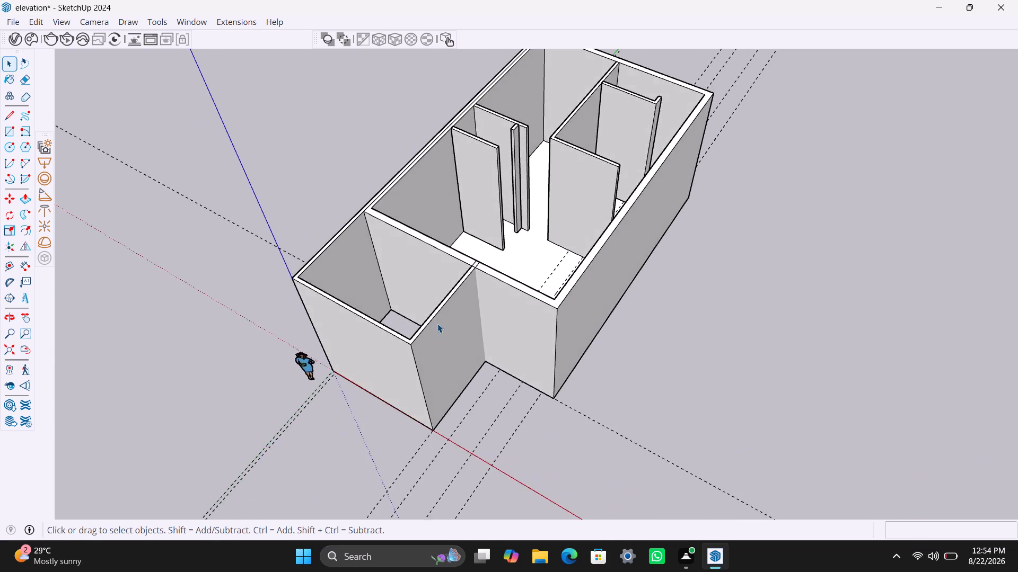
Undo the last two edits to the ground-floor wall model.
{"action": "scroll", "coordinate": [438, 328], "scroll_direction": "down", "scroll_amount": 6}
{"action": "middle_click_drag", "start_coordinate": [440, 352], "coordinate": [424, 359]}
{"action": "key", "text": "ctrl+z"}
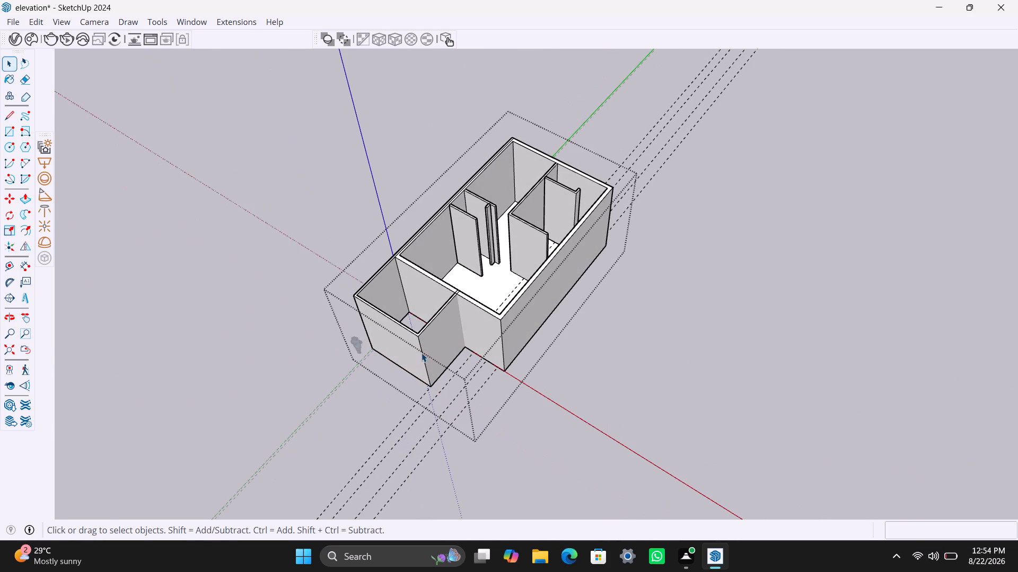
{"action": "key", "text": "ctrl+z"}
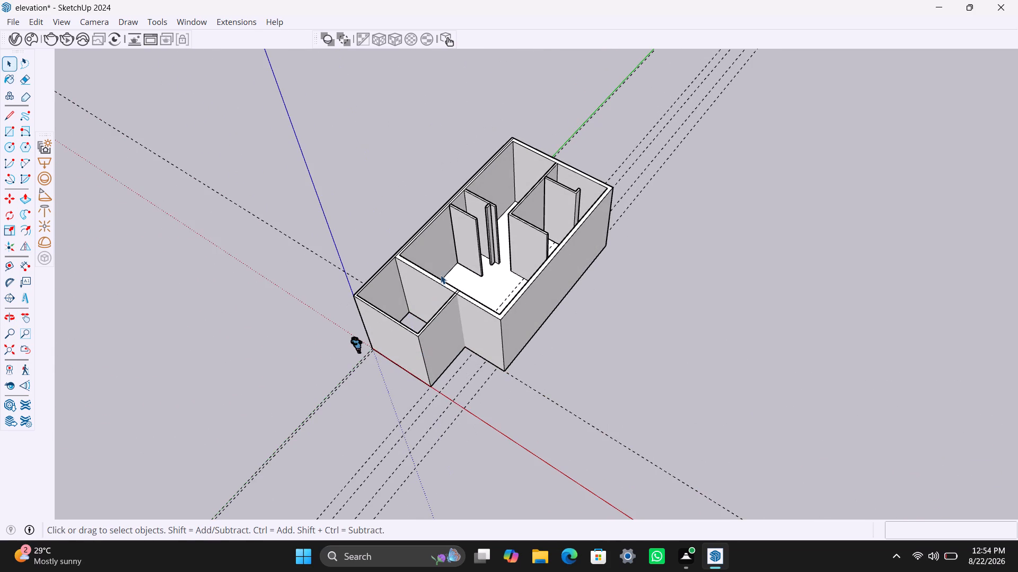
Inside the wall group, delete the outer face of the recessed front wall together with its bounding edges.
{"action": "scroll", "coordinate": [429, 297], "scroll_direction": "down", "scroll_amount": 2}
{"action": "middle_click_drag", "start_coordinate": [426, 302], "coordinate": [653, 344]}
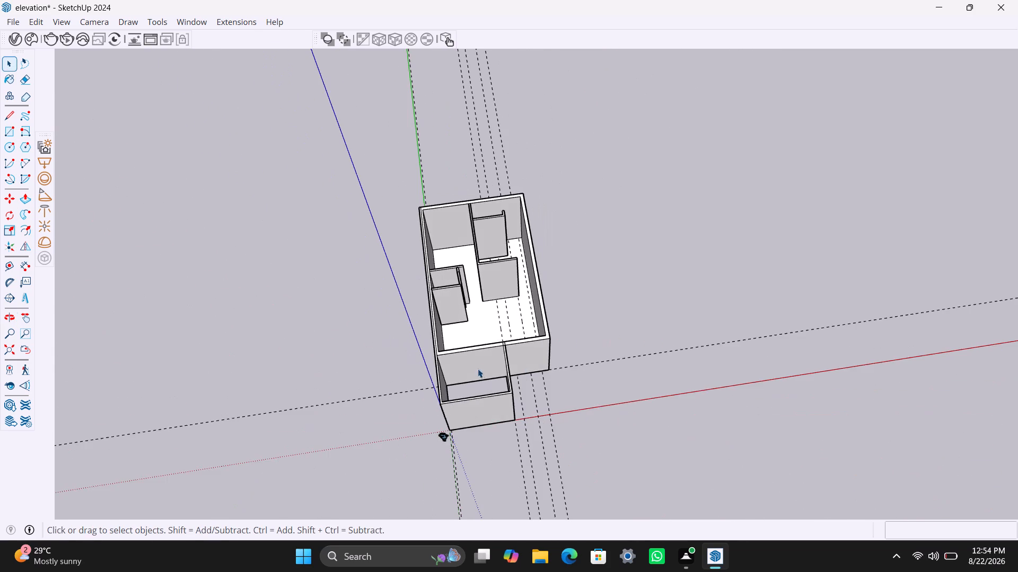
{"action": "scroll", "coordinate": [479, 359], "scroll_direction": "up", "scroll_amount": 7}
{"action": "left_click", "coordinate": [462, 351]}
{"action": "triple_click", "coordinate": [462, 351]}
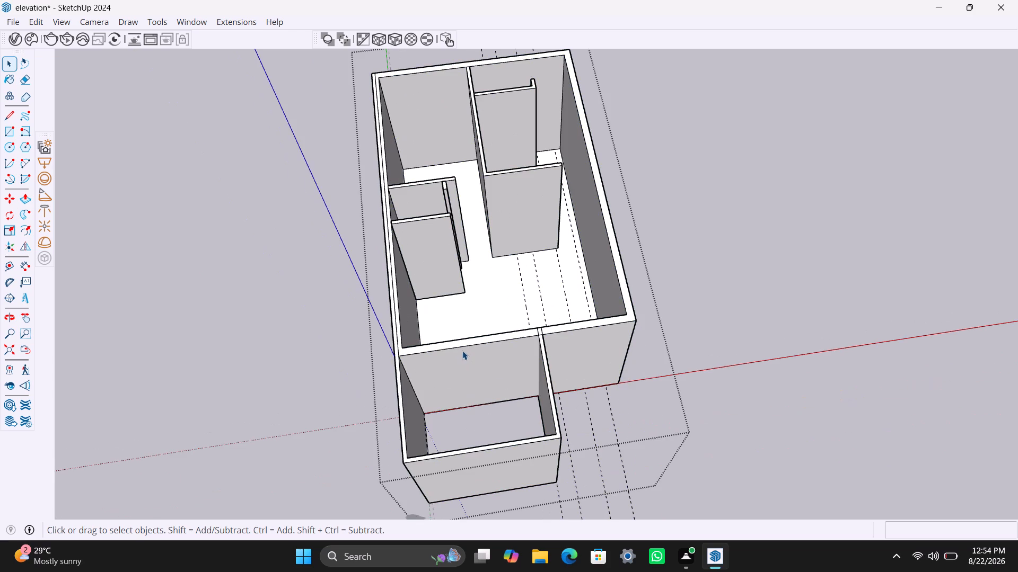
{"action": "triple_click", "coordinate": [462, 350]}
{"action": "left_click", "coordinate": [461, 350]}
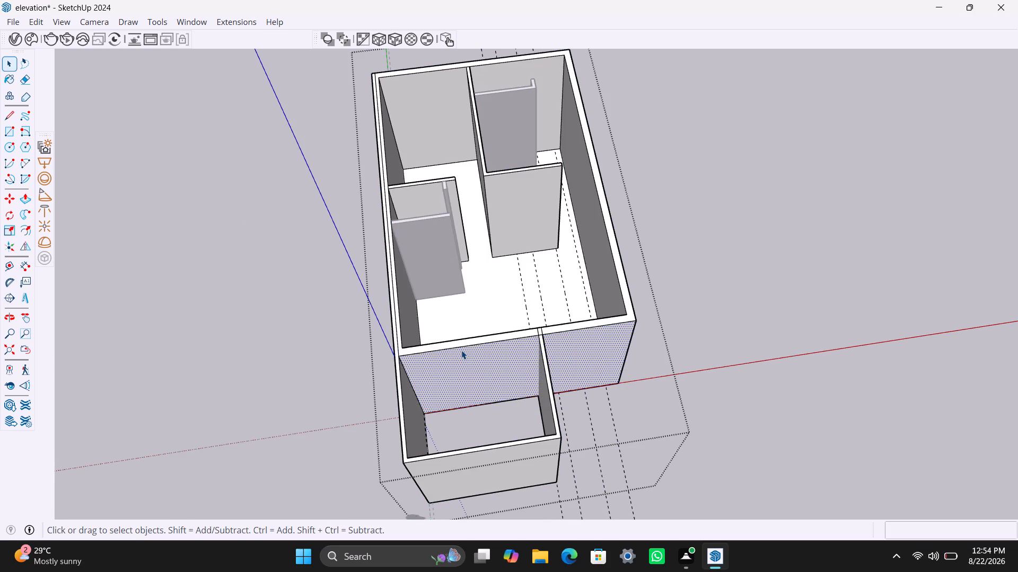
{"action": "left_click", "coordinate": [461, 350]}
{"action": "left_click", "coordinate": [461, 350]}
{"action": "double_click", "coordinate": [461, 350]}
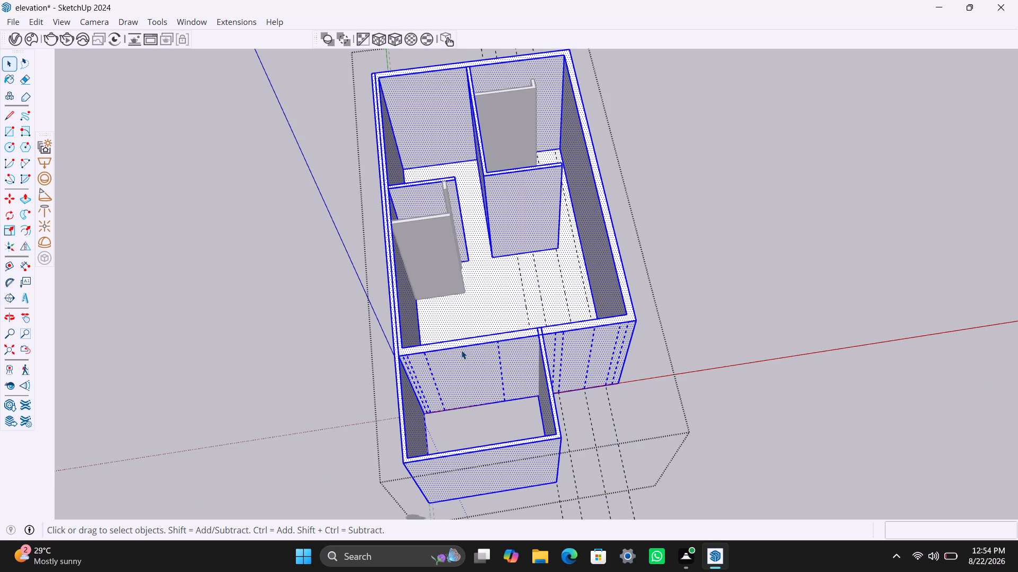
{"action": "left_click", "coordinate": [461, 350]}
{"action": "left_click", "coordinate": [461, 350]}
{"action": "left_click", "coordinate": [461, 350]}
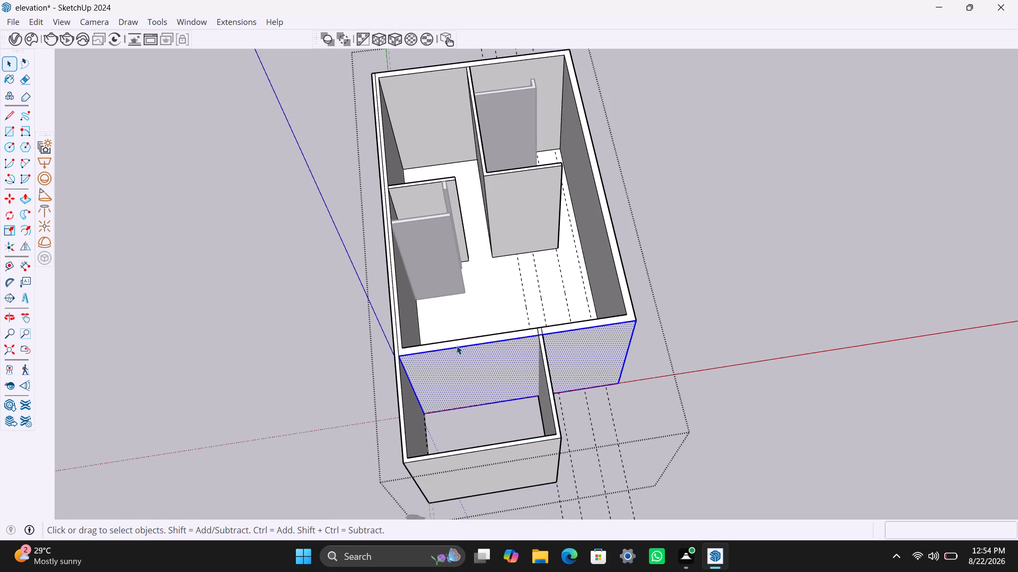
{"action": "key", "text": "Delete"}
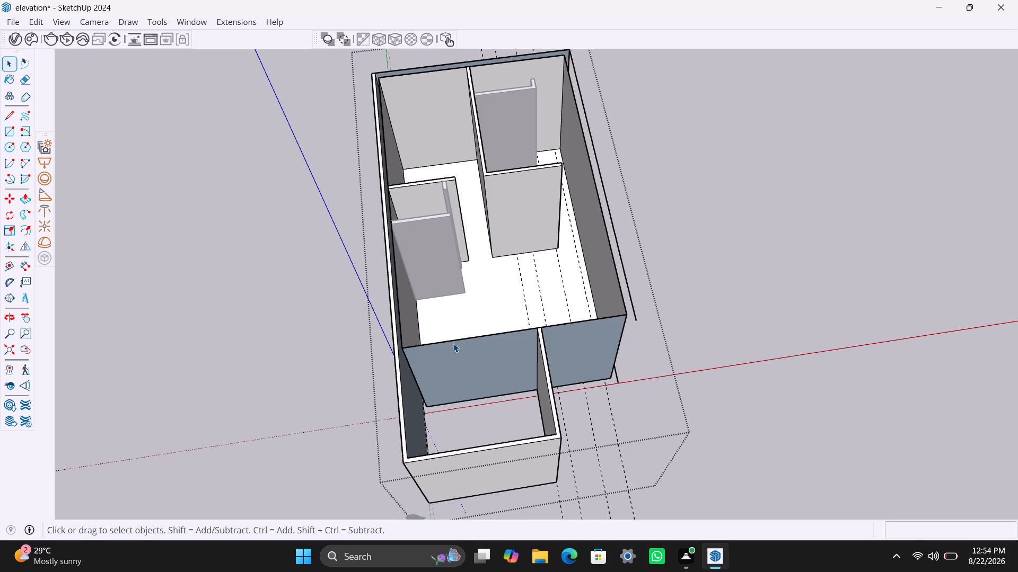
Delete the recessed wall's remaining inner face and its edges behind the projecting front room.
{"action": "left_click", "coordinate": [453, 343]}
{"action": "left_click", "coordinate": [447, 341]}
{"action": "left_click", "coordinate": [446, 341]}
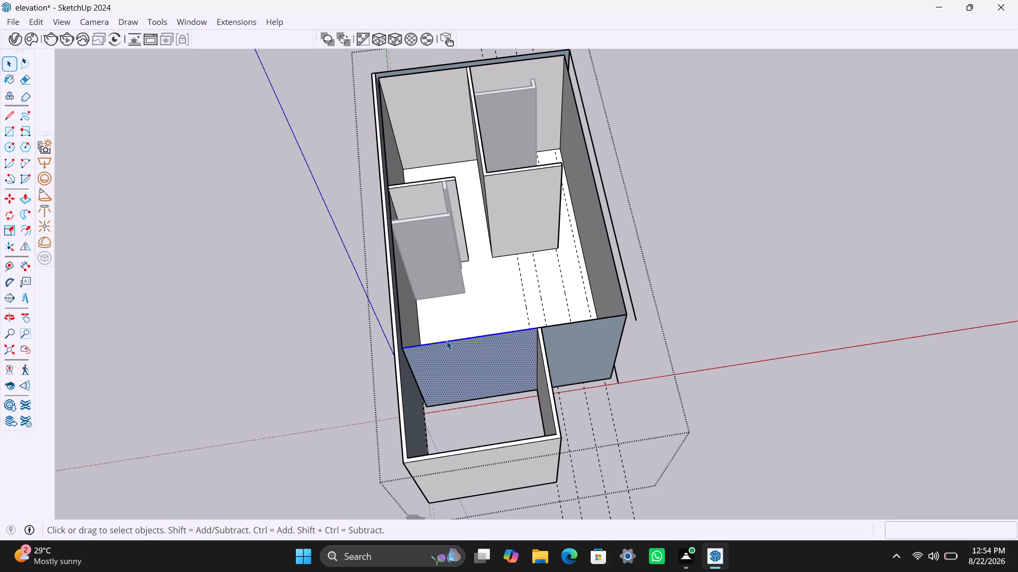
{"action": "left_click", "coordinate": [446, 341]}
{"action": "double_click", "coordinate": [446, 341]}
{"action": "key", "text": "Delete"}
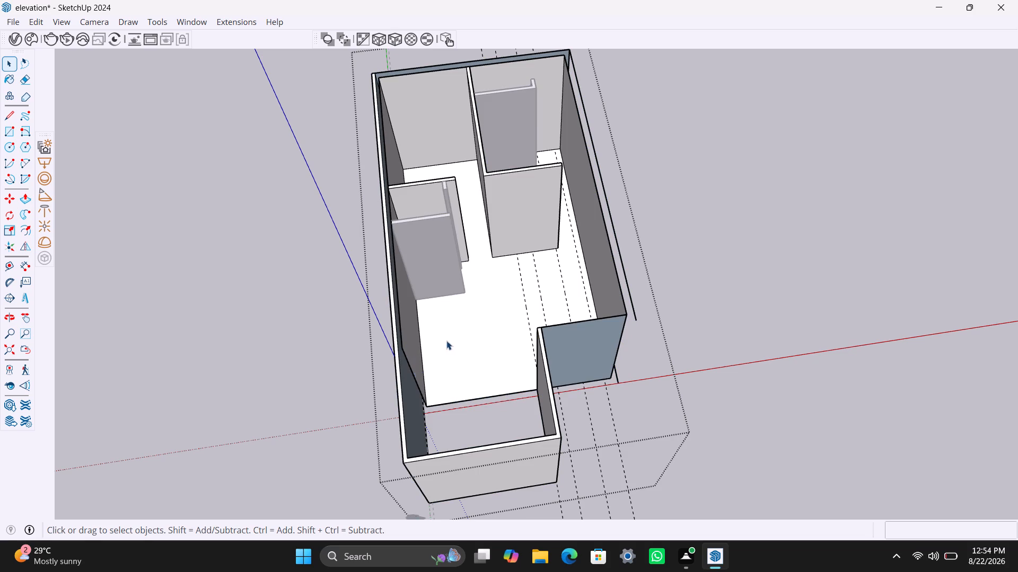
Delete the top edge of the remaining recessed front wall section beside the projecting front room, removing its face.
{"action": "scroll", "coordinate": [454, 401], "scroll_direction": "up", "scroll_amount": 2}
{"action": "middle_click_drag", "start_coordinate": [472, 413], "coordinate": [519, 426]}
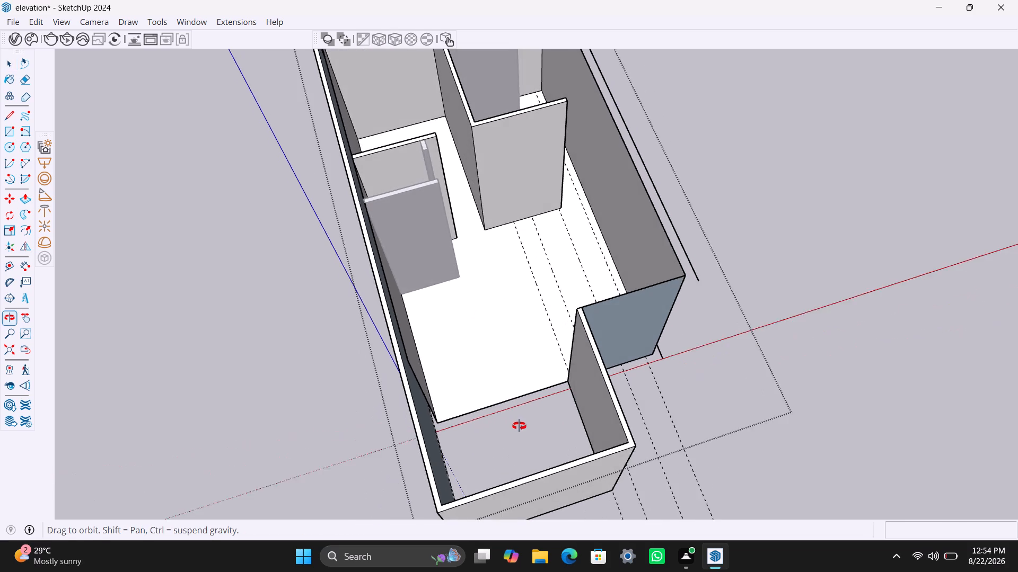
{"action": "middle_click_drag", "start_coordinate": [519, 426], "coordinate": [550, 428]}
{"action": "left_click", "coordinate": [633, 288]}
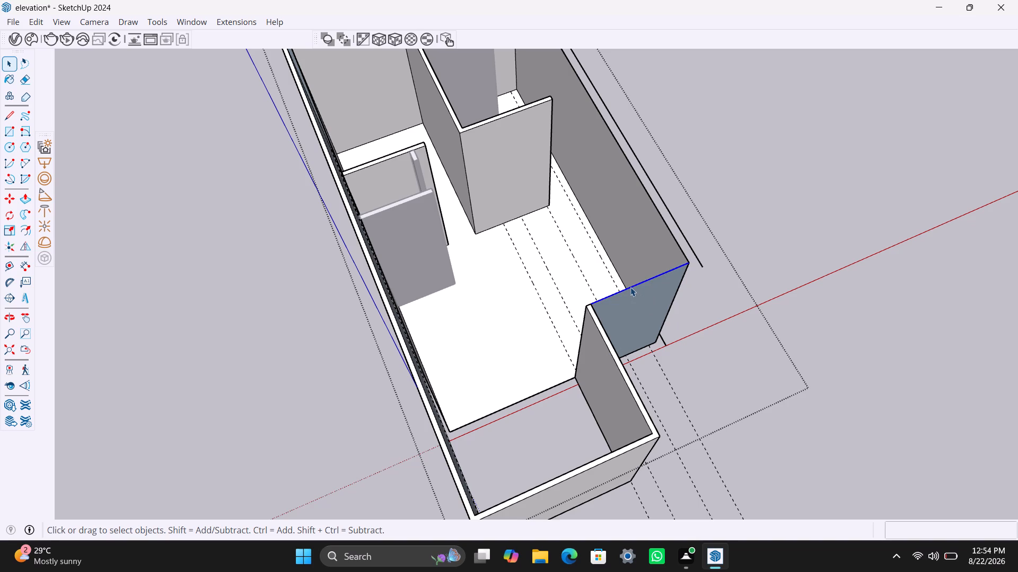
{"action": "key", "text": "Delete"}
Examine the opened front of the house and the exposed wall ends from above, the side and the front.
{"action": "scroll", "coordinate": [626, 337], "scroll_direction": "down", "scroll_amount": 4}
{"action": "middle_click_drag", "start_coordinate": [621, 351], "coordinate": [399, 373]}
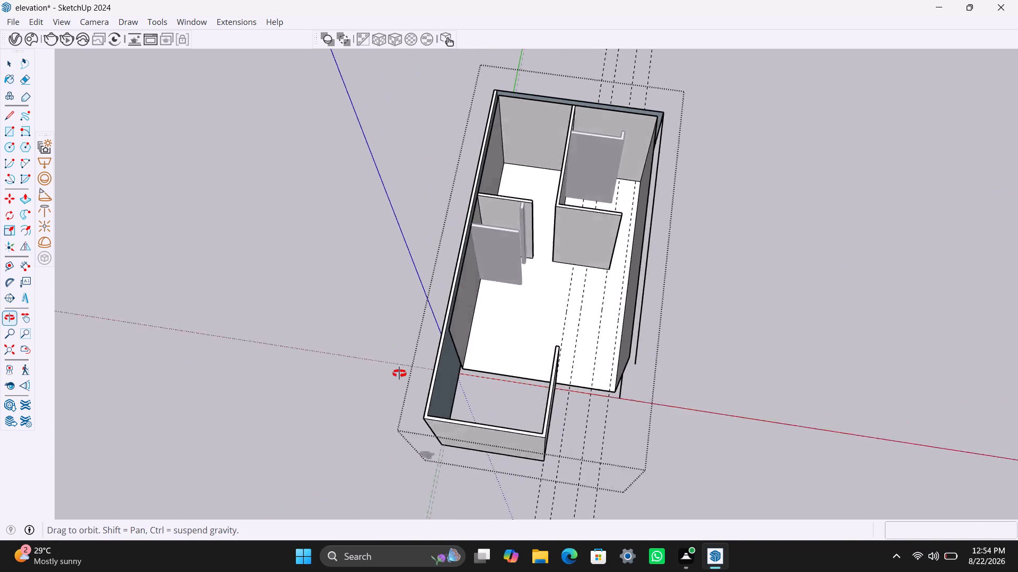
{"action": "middle_click_drag", "start_coordinate": [399, 373], "coordinate": [385, 377]}
{"action": "scroll", "coordinate": [434, 343], "scroll_direction": "up", "scroll_amount": 4}
{"action": "middle_click_drag", "start_coordinate": [460, 345], "coordinate": [567, 358]}
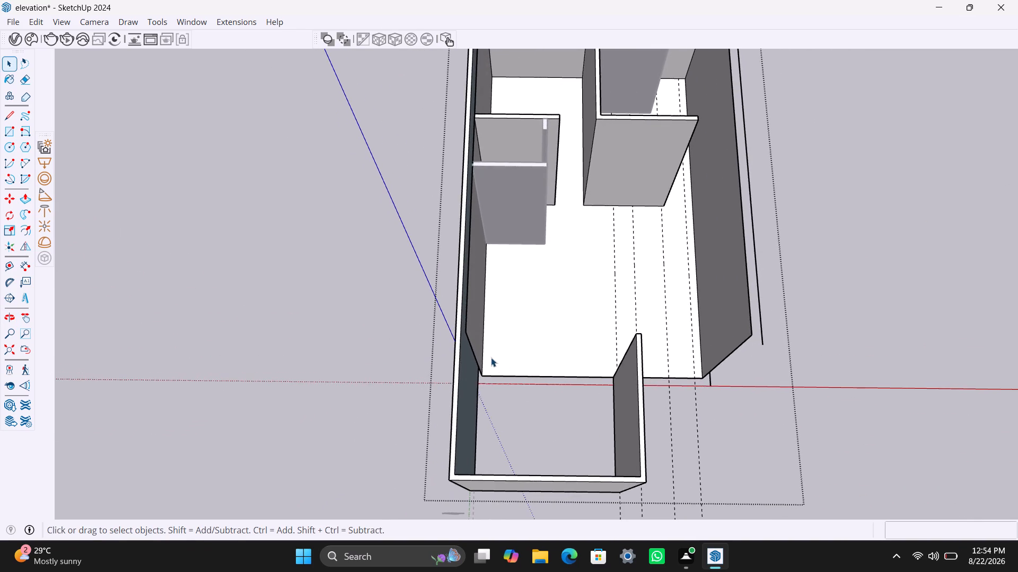
{"action": "scroll", "coordinate": [491, 358], "scroll_direction": "down", "scroll_amount": 5}
{"action": "scroll", "coordinate": [478, 360], "scroll_direction": "up", "scroll_amount": 1}
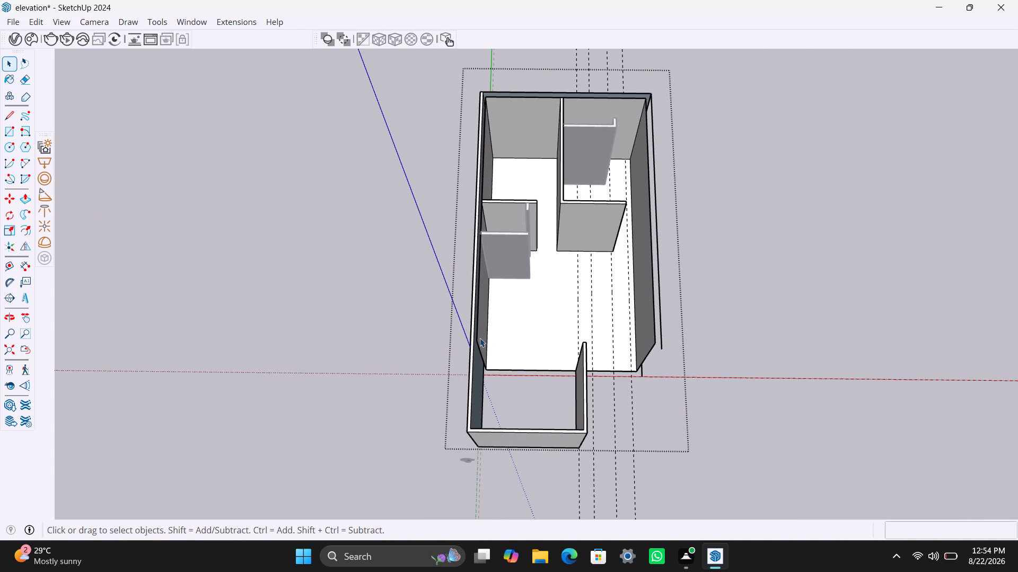
{"action": "scroll", "coordinate": [659, 384], "scroll_direction": "down", "scroll_amount": 3}
{"action": "middle_click_drag", "start_coordinate": [650, 384], "coordinate": [474, 316]}
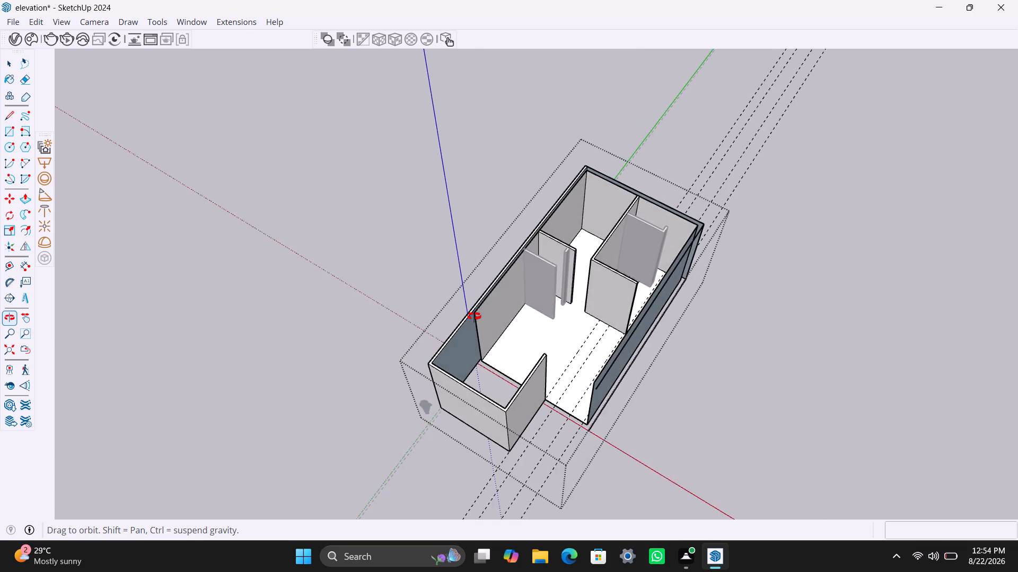
{"action": "middle_click_drag", "start_coordinate": [474, 316], "coordinate": [608, 342]}
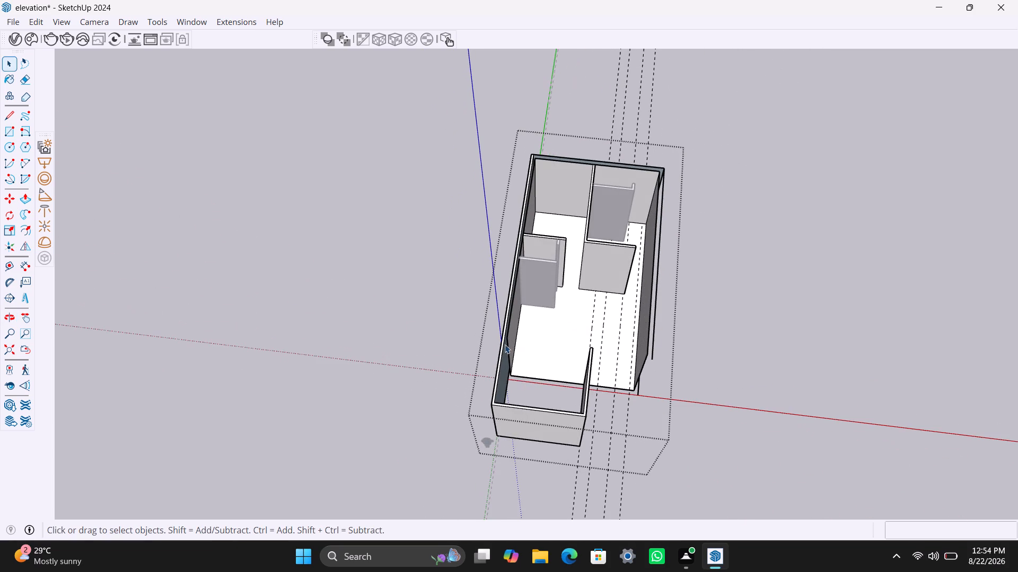
{"action": "middle_click_drag", "start_coordinate": [603, 348], "coordinate": [556, 409]}
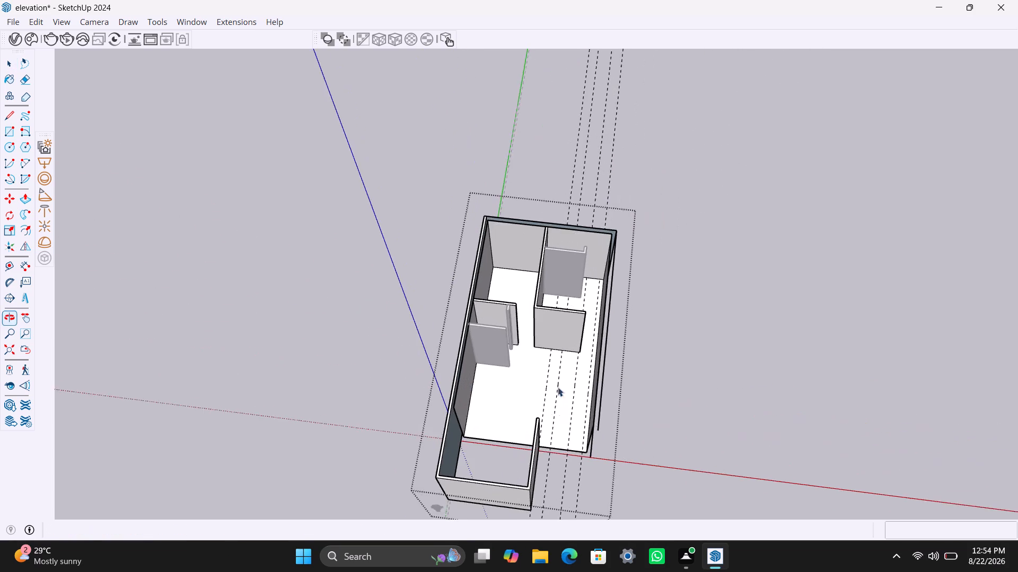
{"action": "scroll", "coordinate": [553, 368], "scroll_direction": "up", "scroll_amount": 4}
{"action": "middle_click_drag", "start_coordinate": [548, 353], "coordinate": [550, 416]}
{"action": "scroll", "coordinate": [556, 417], "scroll_direction": "up", "scroll_amount": 1}
{"action": "middle_click_drag", "start_coordinate": [551, 415], "coordinate": [502, 205]}
{"action": "scroll", "coordinate": [568, 397], "scroll_direction": "down", "scroll_amount": 5}
{"action": "middle_click_drag", "start_coordinate": [584, 446], "coordinate": [537, 390]}
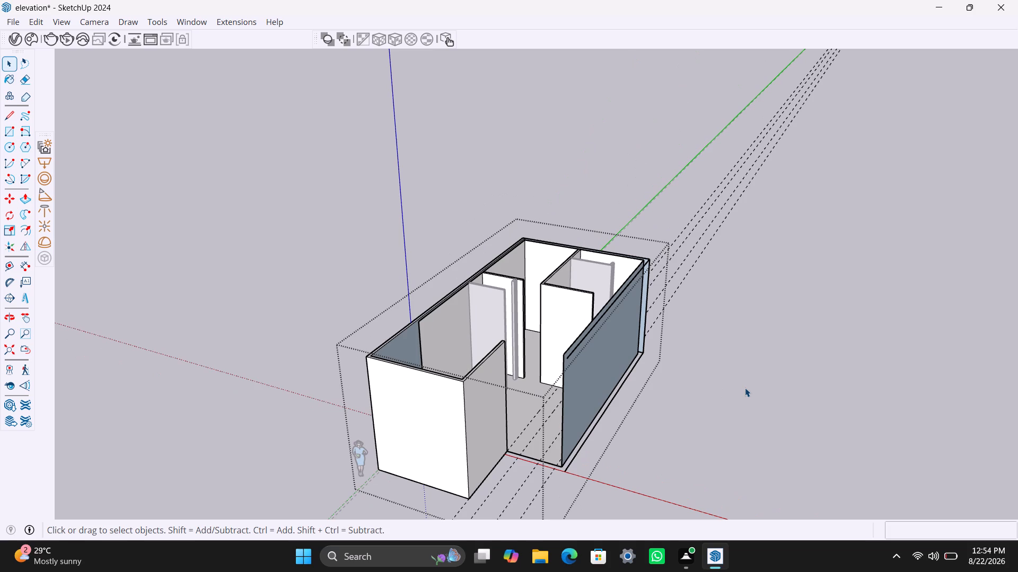
Draw a vertical line at the outer front corner of the long side wall, from its base to its top.
{"action": "key", "text": "l"}
{"action": "left_click_drag", "start_coordinate": [568, 358], "coordinate": [572, 421]}
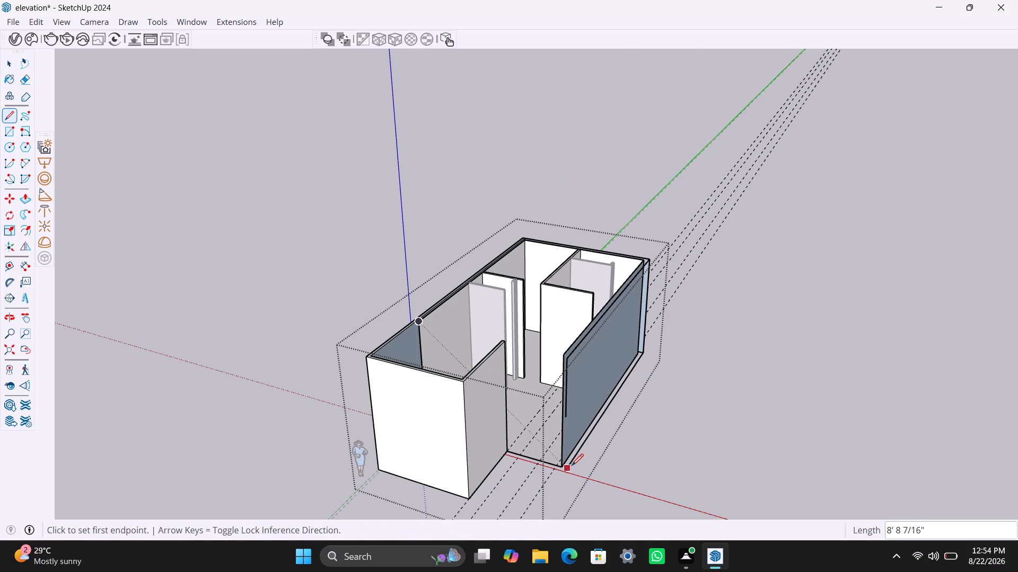
{"action": "left_click", "coordinate": [571, 468]}
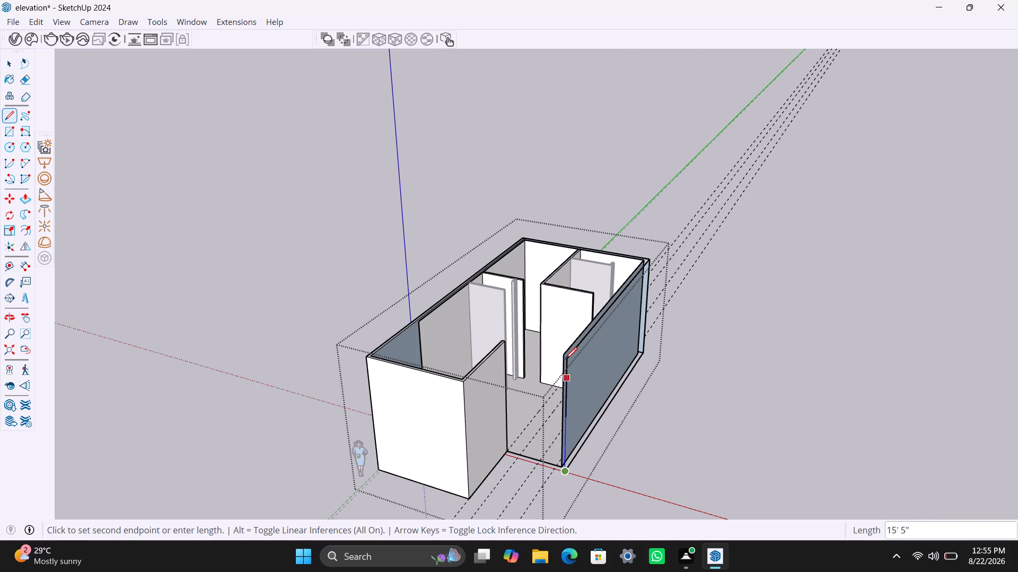
{"action": "left_click", "coordinate": [566, 358]}
Draw lines closing the base of the side wall's open end, from the outer corner to the inner floor corner.
{"action": "scroll", "coordinate": [566, 455], "scroll_direction": "down", "scroll_amount": 3}
{"action": "middle_click_drag", "start_coordinate": [560, 464], "coordinate": [645, 476]}
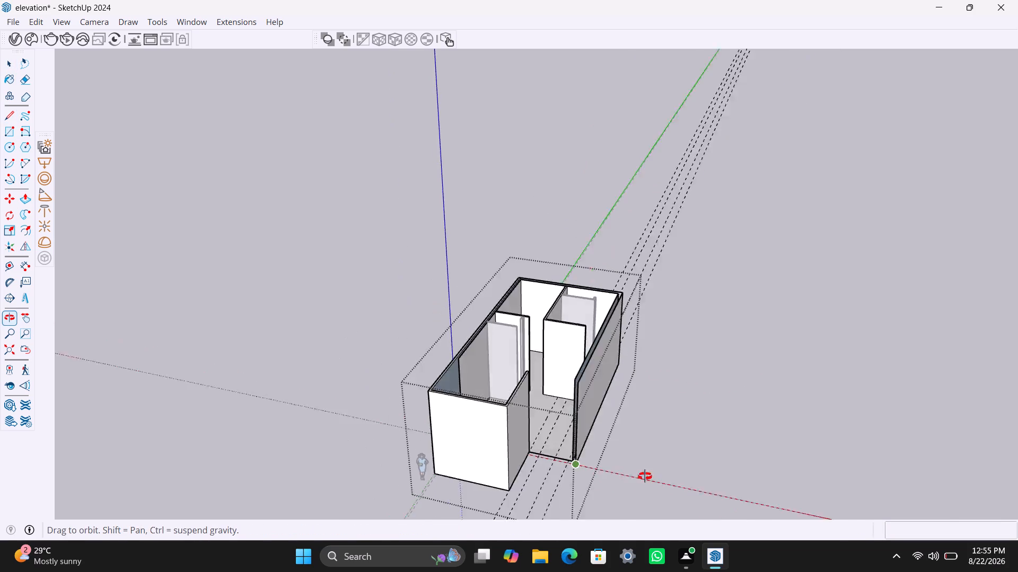
{"action": "middle_click_drag", "start_coordinate": [645, 476], "coordinate": [715, 476]}
{"action": "scroll", "coordinate": [599, 454], "scroll_direction": "up", "scroll_amount": 18}
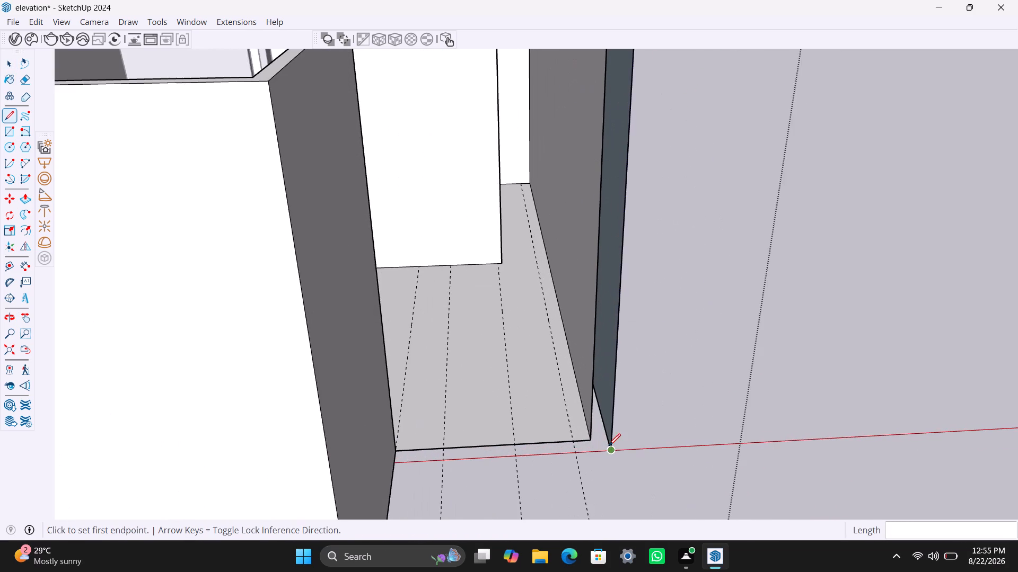
{"action": "scroll", "coordinate": [609, 448], "scroll_direction": "up", "scroll_amount": 5}
{"action": "left_click", "coordinate": [615, 451]}
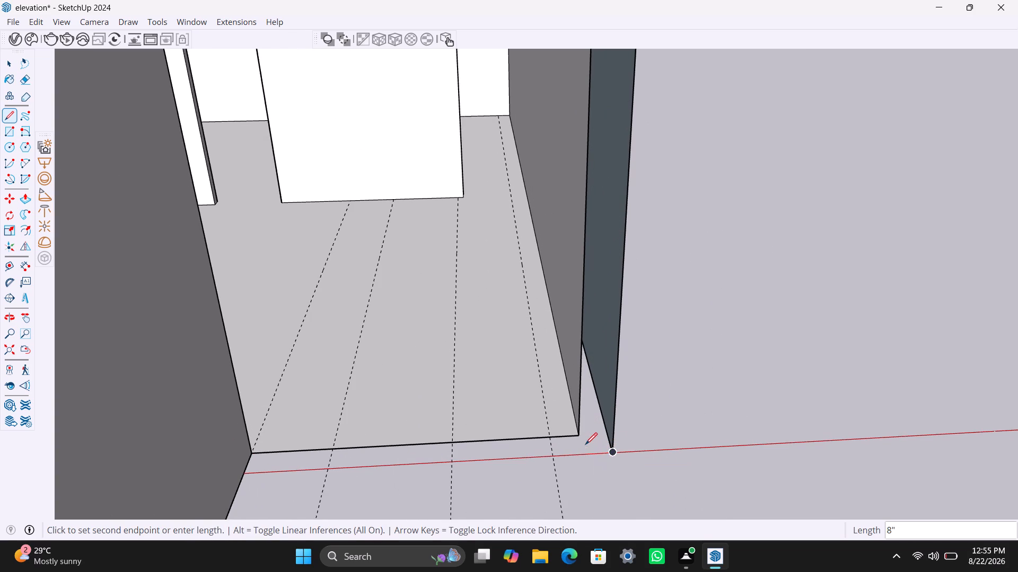
{"action": "left_click", "coordinate": [584, 455]}
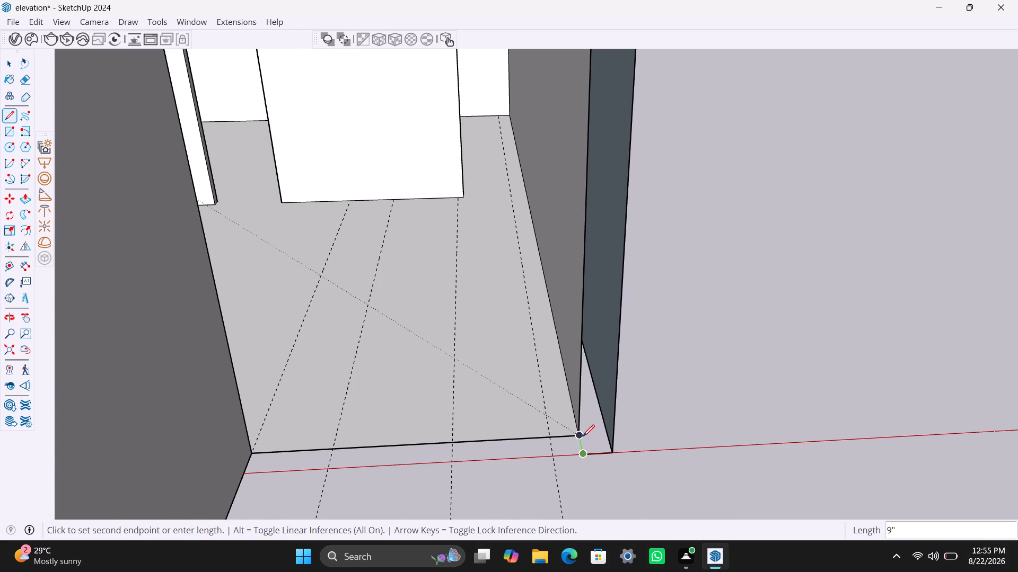
{"action": "left_click", "coordinate": [583, 436]}
Continue the line from the inner floor corner up to the side wall's top and across to its outer corner.
{"action": "scroll", "coordinate": [591, 394], "scroll_direction": "down", "scroll_amount": 3}
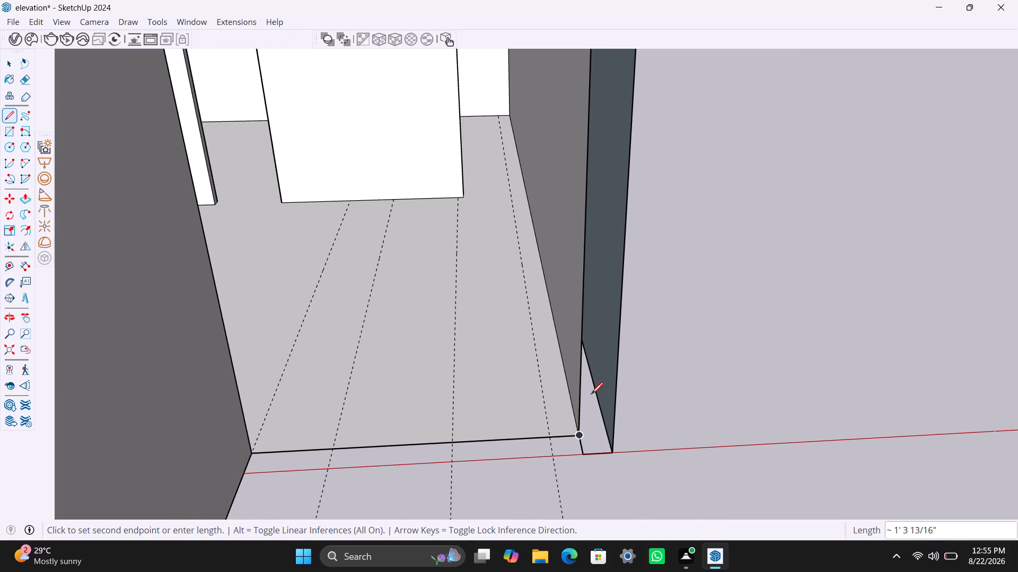
{"action": "scroll", "coordinate": [591, 394], "scroll_direction": "down", "scroll_amount": 3}
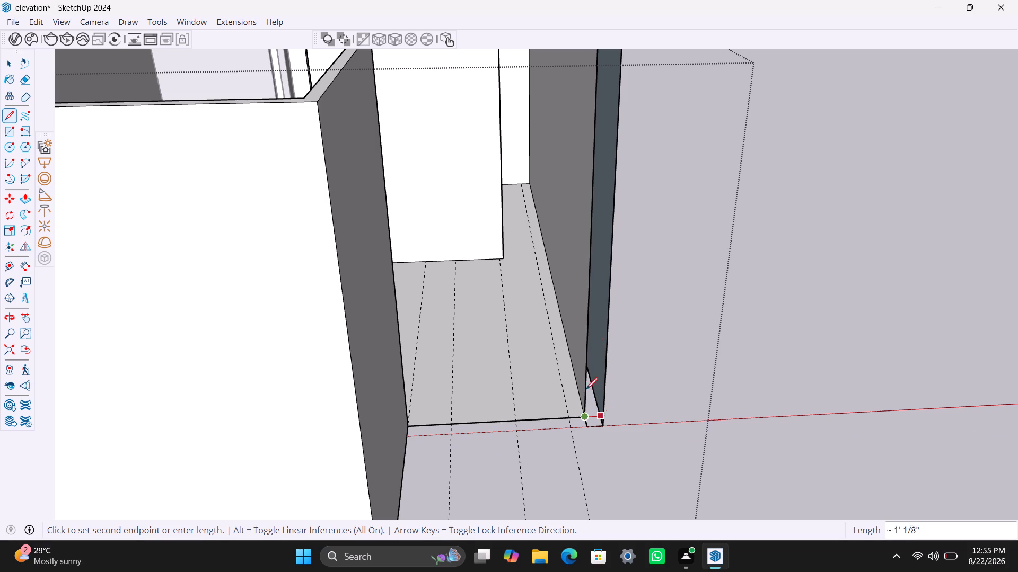
{"action": "scroll", "coordinate": [601, 313], "scroll_direction": "down", "scroll_amount": 10}
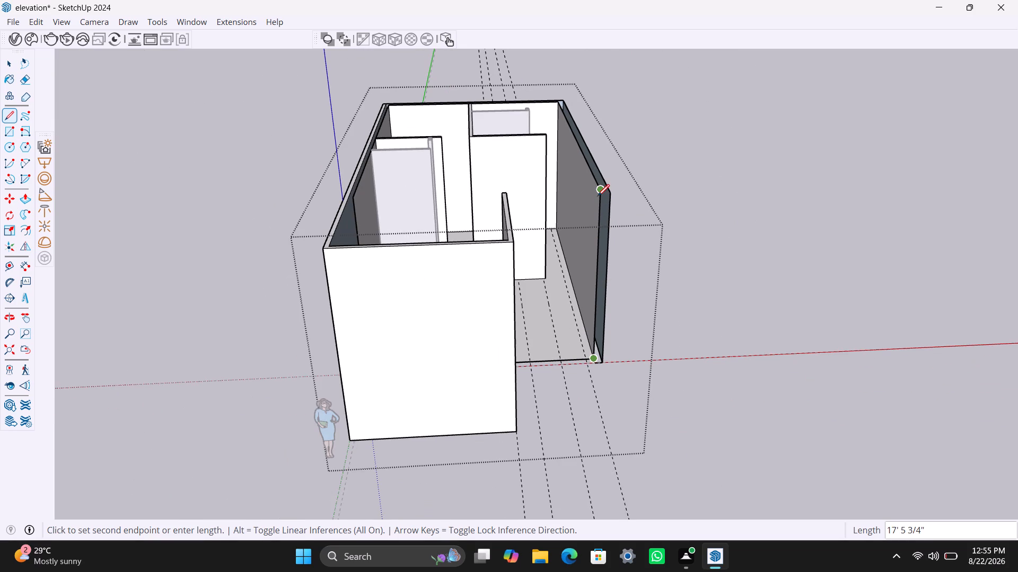
{"action": "left_click", "coordinate": [598, 196]}
{"action": "left_click", "coordinate": [609, 196]}
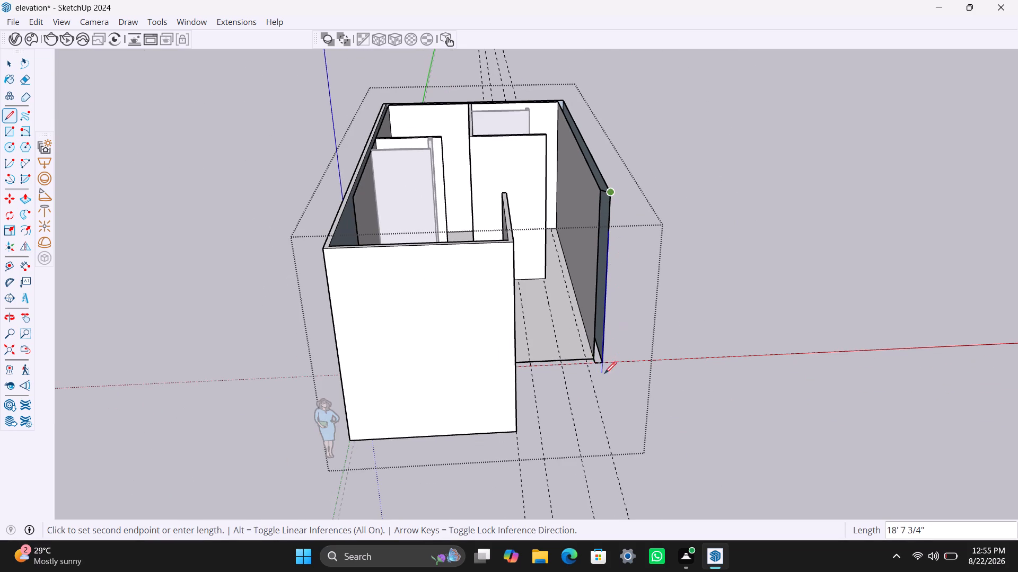
{"action": "scroll", "coordinate": [600, 351], "scroll_direction": "up", "scroll_amount": 7}
{"action": "middle_click_drag", "start_coordinate": [600, 356], "coordinate": [563, 444]}
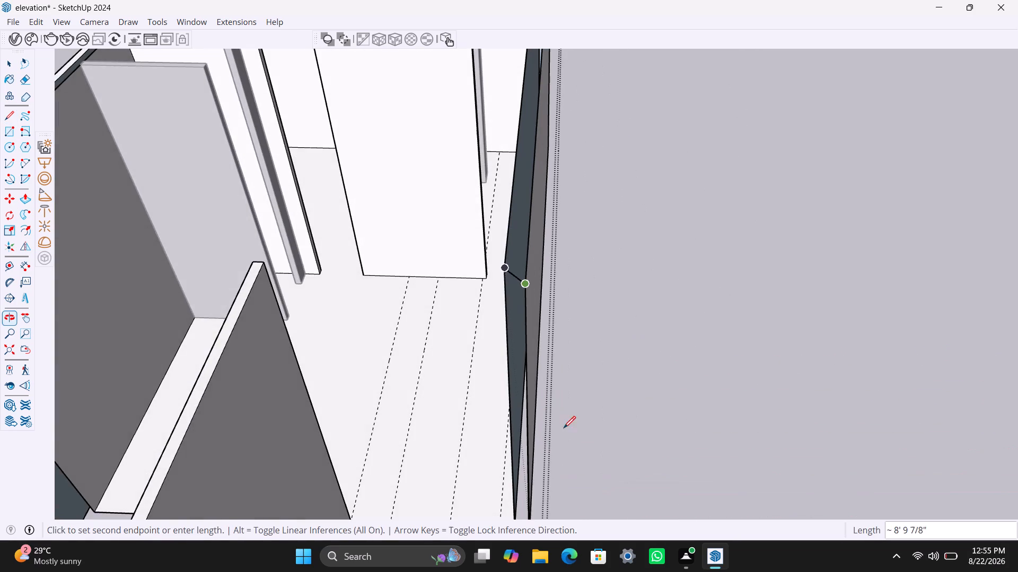
{"action": "scroll", "coordinate": [572, 387], "scroll_direction": "down", "scroll_amount": 6}
{"action": "scroll", "coordinate": [539, 328], "scroll_direction": "down", "scroll_amount": 5}
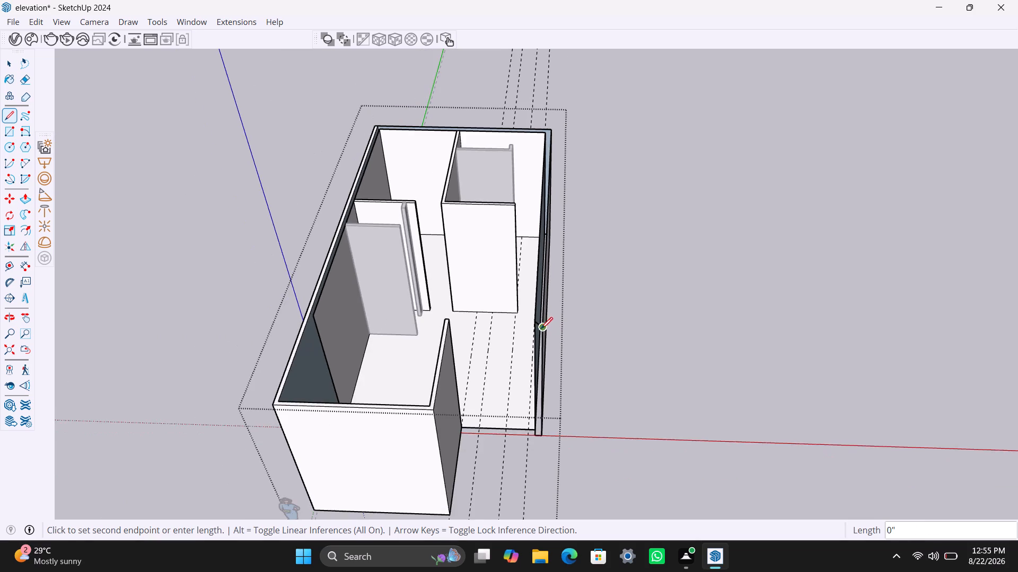
{"action": "middle_click_drag", "start_coordinate": [541, 329], "coordinate": [581, 269]}
{"action": "key", "text": "space"}
Delete the short edge running across the top of the side wall's open front end.
{"action": "scroll", "coordinate": [588, 333], "scroll_direction": "down", "scroll_amount": 6}
{"action": "middle_click_drag", "start_coordinate": [591, 312], "coordinate": [577, 406]}
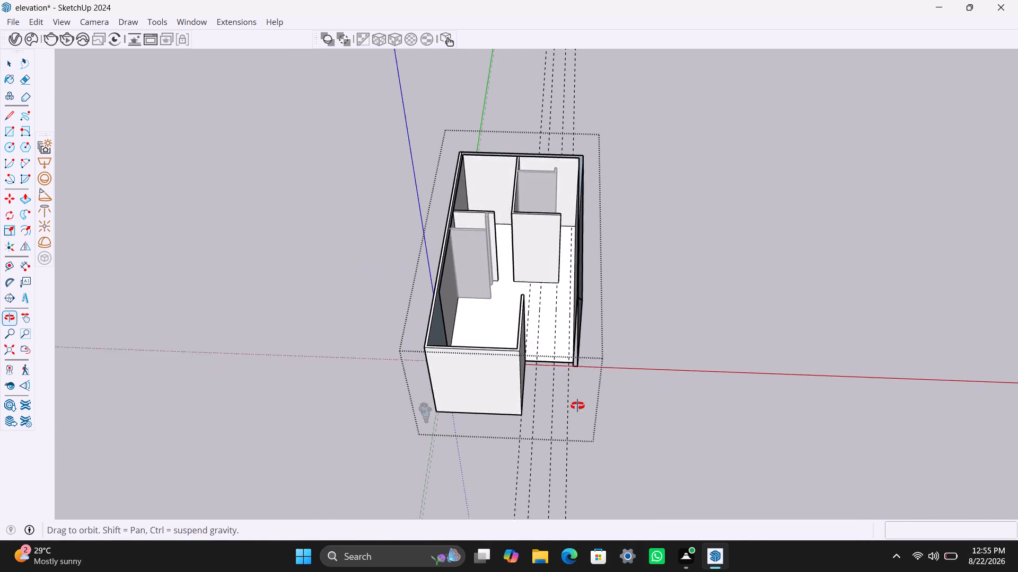
{"action": "middle_click_drag", "start_coordinate": [577, 406], "coordinate": [577, 415]}
{"action": "scroll", "coordinate": [580, 315], "scroll_direction": "up", "scroll_amount": 17}
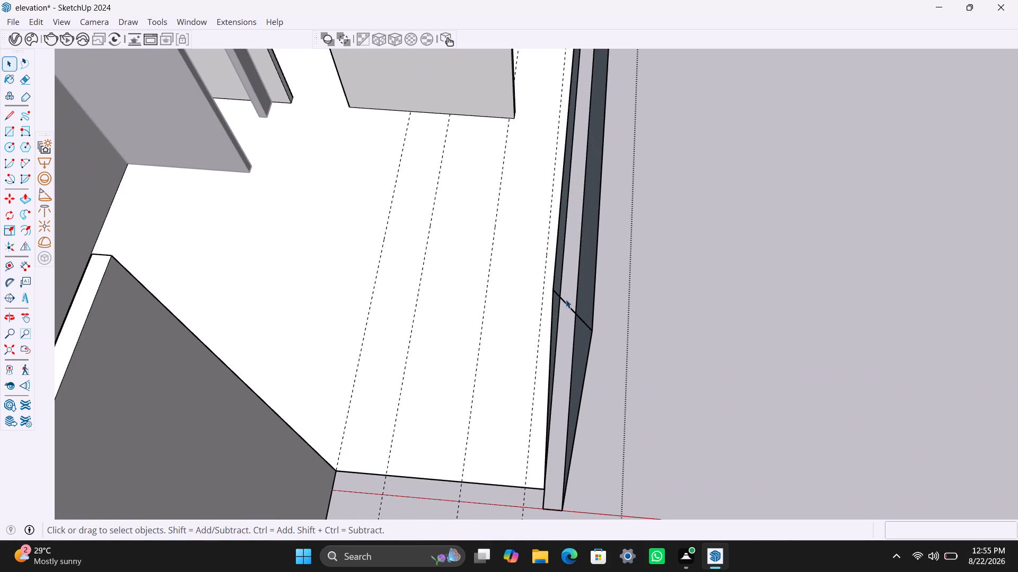
{"action": "left_click", "coordinate": [571, 301]}
{"action": "left_click", "coordinate": [571, 306]}
{"action": "key", "text": "Delete"}
Draw lines closing a 9" square across the top of the side wall's open front end, between its inner and outer corners.
{"action": "middle_click_drag", "start_coordinate": [557, 298], "coordinate": [769, 277]}
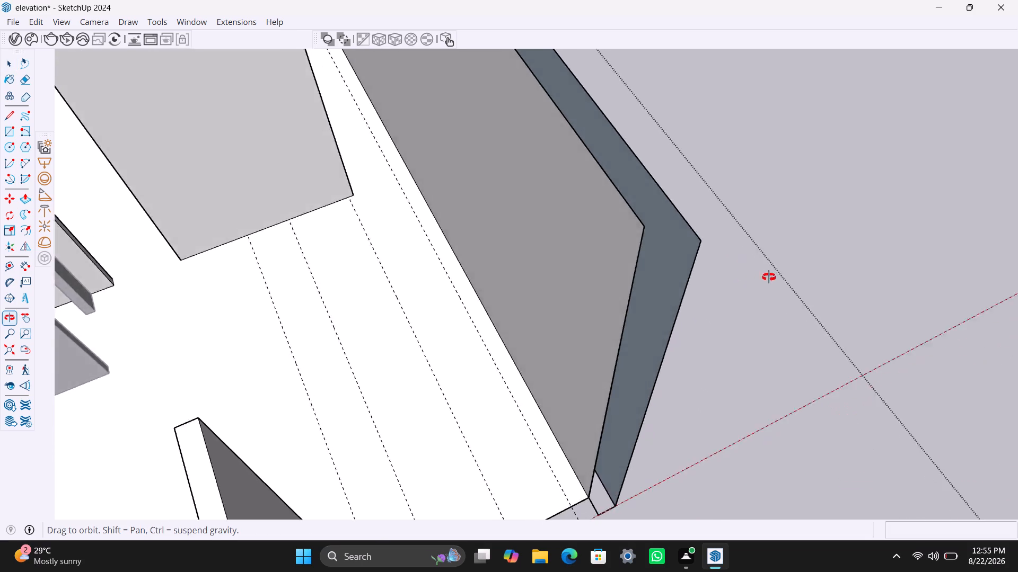
{"action": "middle_click_drag", "start_coordinate": [769, 277], "coordinate": [852, 262]}
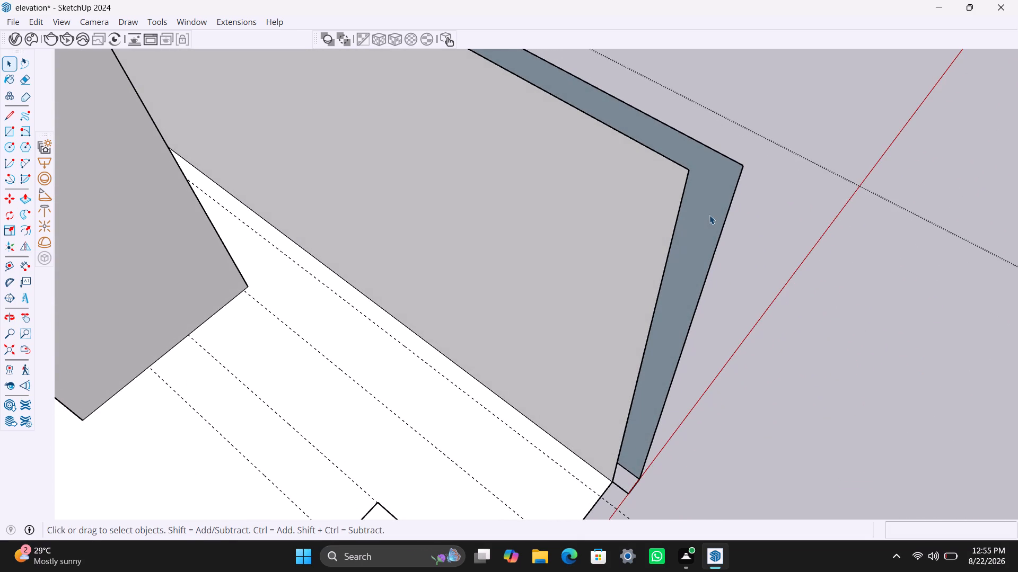
{"action": "key", "text": "l"}
{"action": "left_click", "coordinate": [686, 170]}
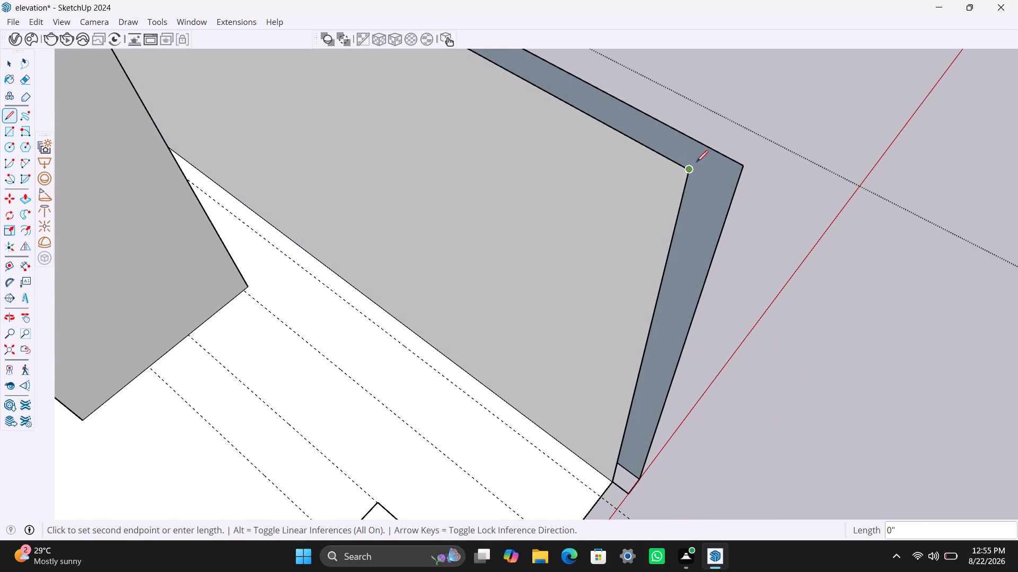
{"action": "left_click", "coordinate": [710, 149]}
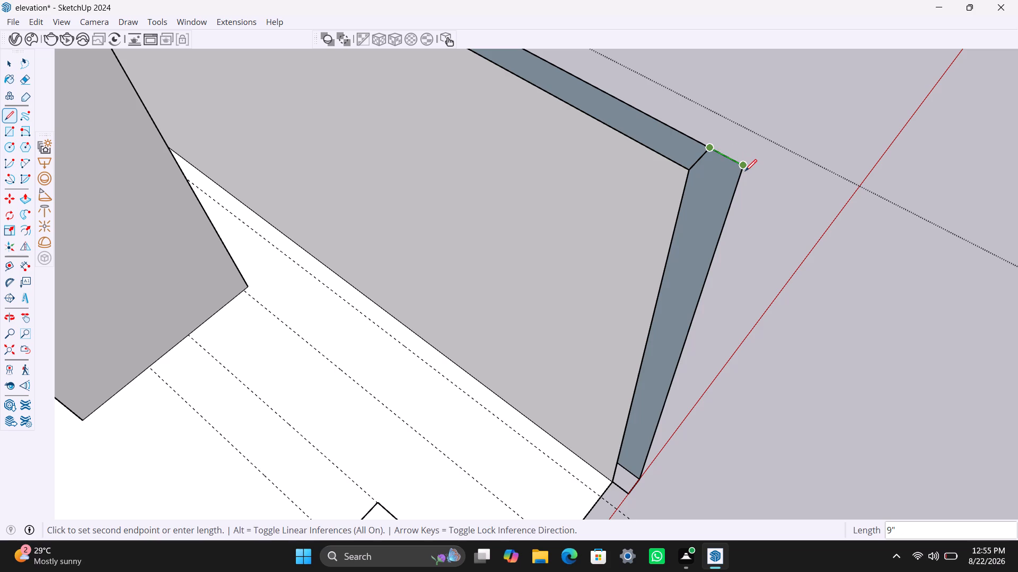
{"action": "left_click", "coordinate": [744, 171]}
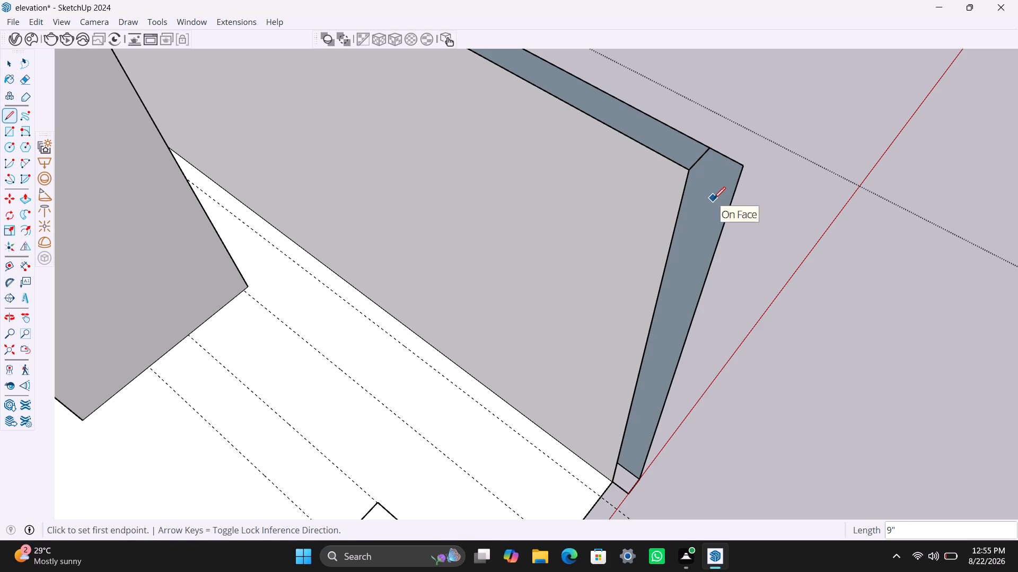
{"action": "left_click", "coordinate": [688, 173]}
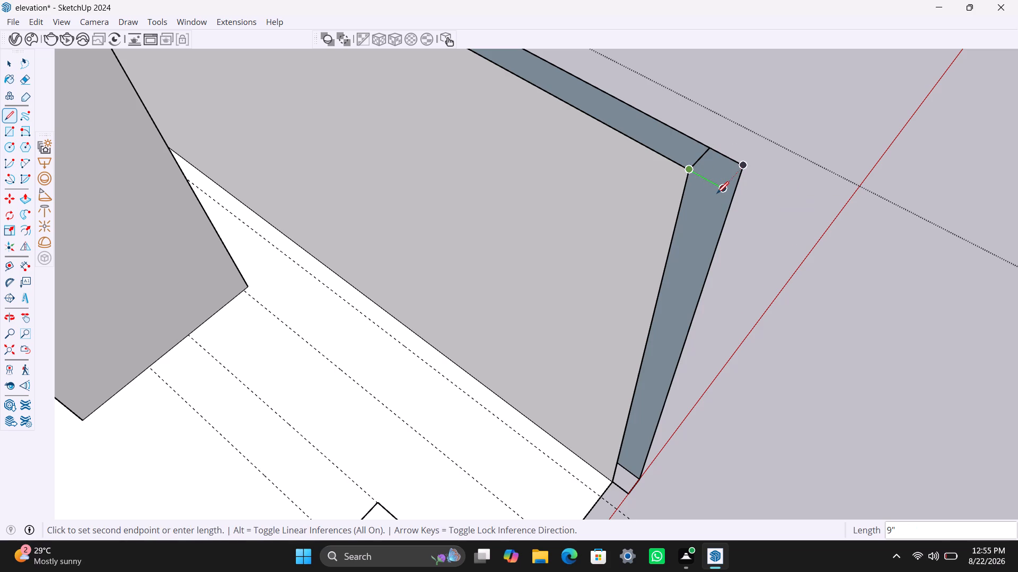
{"action": "left_click", "coordinate": [717, 194]}
{"action": "left_click", "coordinate": [740, 170]}
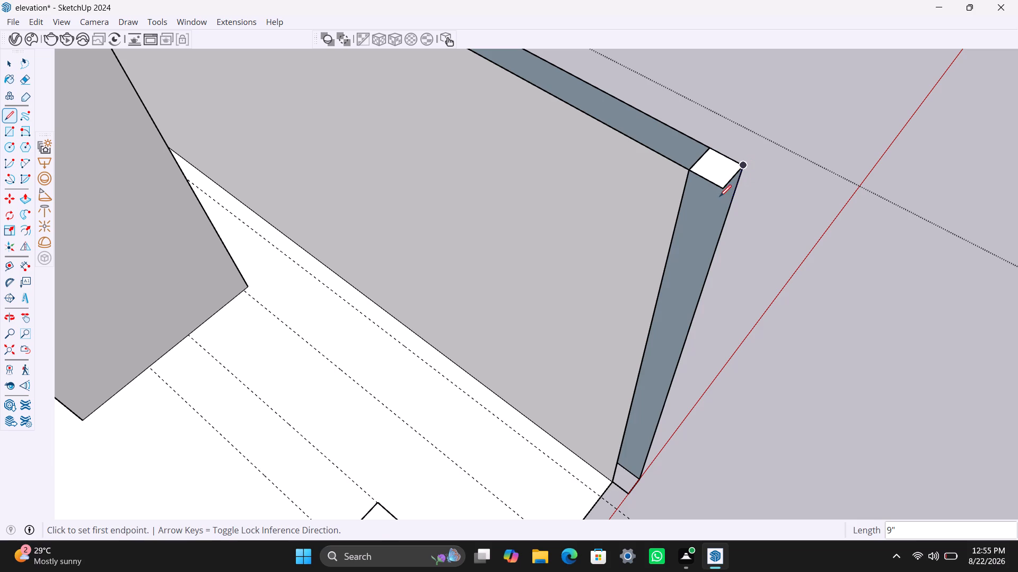
Draw a vertical line about 17' 5 3/4" long from the top square's inner front corner down to the wall's base corner.
{"action": "left_click", "coordinate": [722, 191]}
{"action": "left_click", "coordinate": [628, 491]}
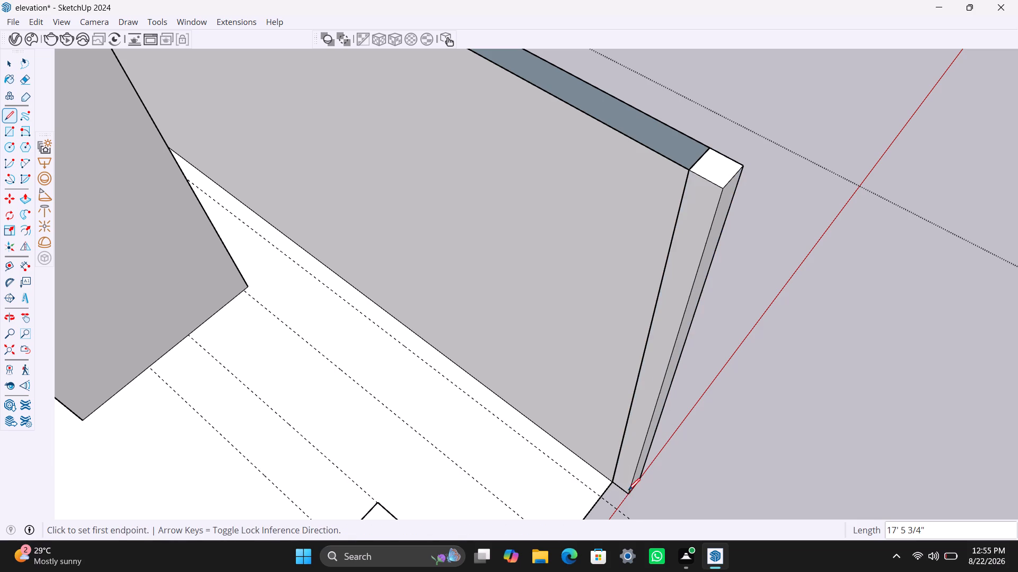
Examine the rebuilt side wall end and the ground-floor walls around the front opening from several angles.
{"action": "scroll", "coordinate": [667, 373], "scroll_direction": "down", "scroll_amount": 3}
{"action": "middle_click_drag", "start_coordinate": [664, 368], "coordinate": [487, 333]}
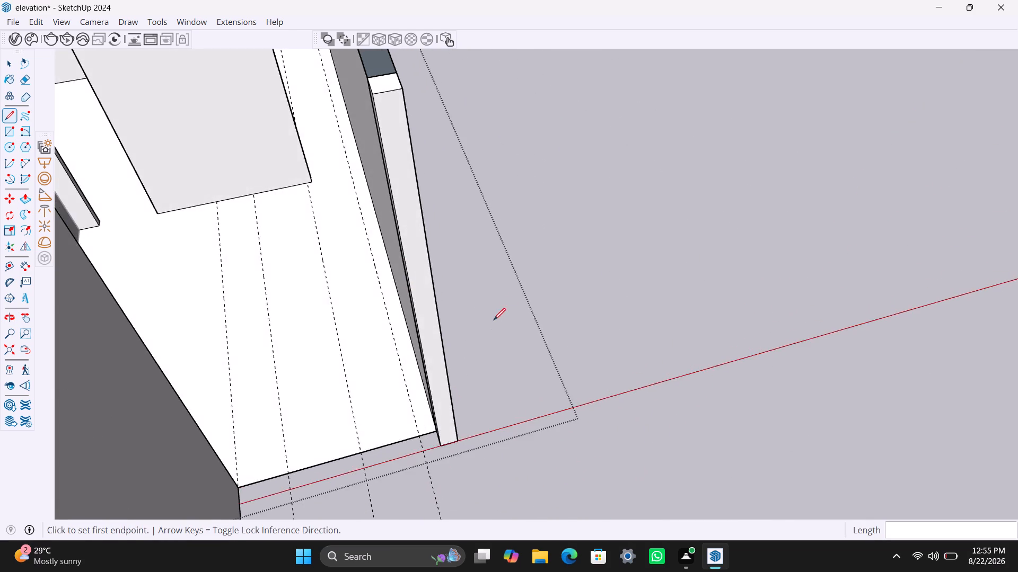
{"action": "scroll", "coordinate": [499, 311], "scroll_direction": "down", "scroll_amount": 6}
{"action": "scroll", "coordinate": [583, 238], "scroll_direction": "down", "scroll_amount": 8}
{"action": "middle_click_drag", "start_coordinate": [653, 285], "coordinate": [601, 409], "text": "shift"}
{"action": "scroll", "coordinate": [653, 288], "scroll_direction": "down", "scroll_amount": 1, "text": "shift"}
{"action": "scroll", "coordinate": [526, 289], "scroll_direction": "up", "scroll_amount": 2}
{"action": "middle_click_drag", "start_coordinate": [603, 289], "coordinate": [526, 343]}
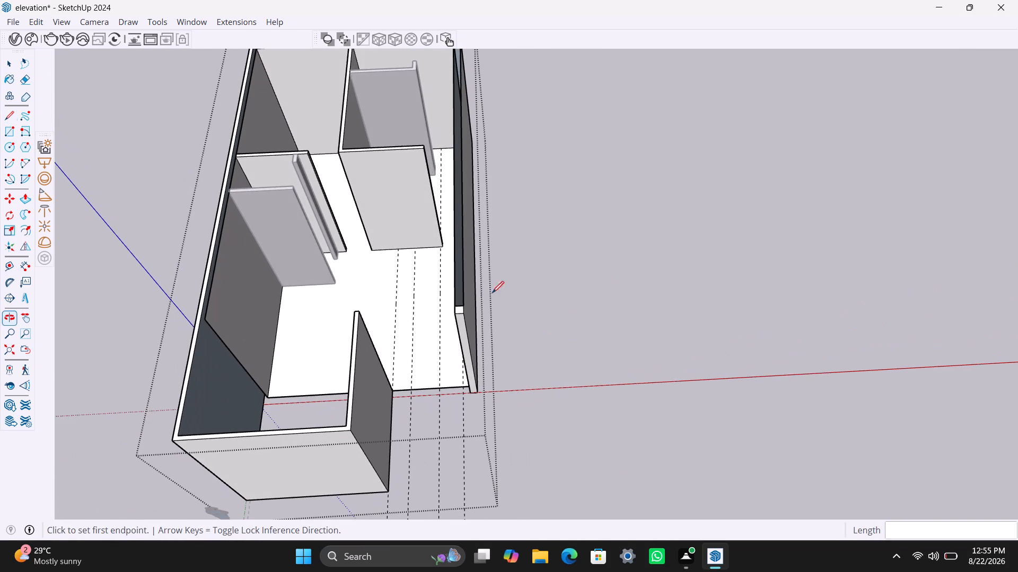
{"action": "scroll", "coordinate": [454, 304], "scroll_direction": "up", "scroll_amount": 9}
{"action": "scroll", "coordinate": [478, 299], "scroll_direction": "down", "scroll_amount": 5}
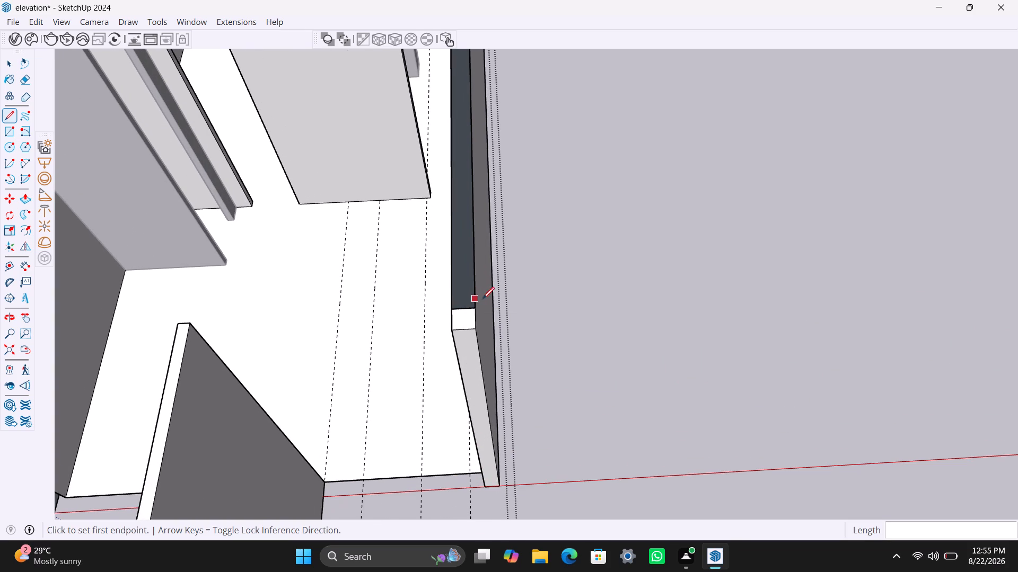
{"action": "scroll", "coordinate": [482, 297], "scroll_direction": "down", "scroll_amount": 3}
{"action": "middle_click_drag", "start_coordinate": [502, 297], "coordinate": [591, 367], "text": "shift"}
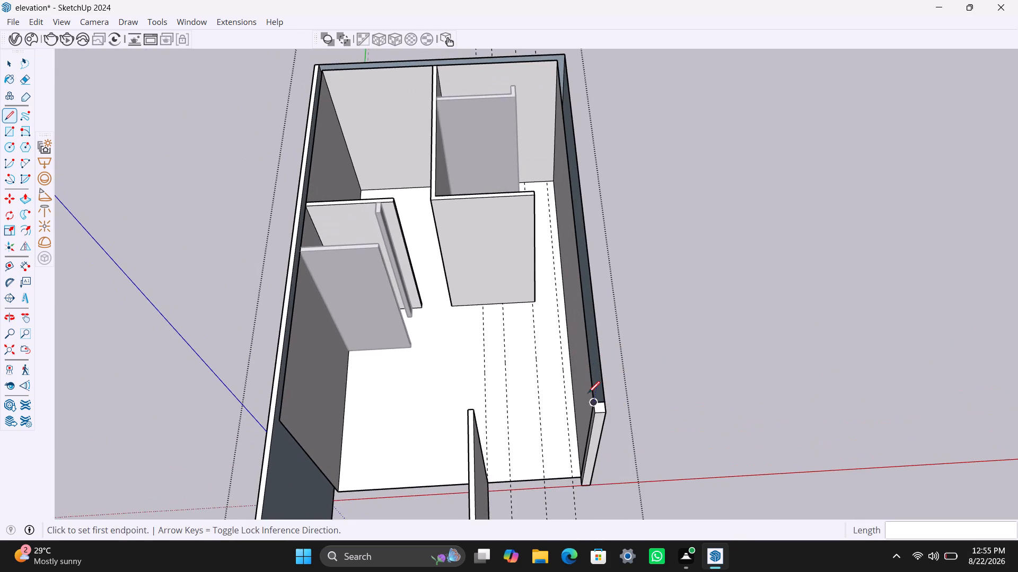
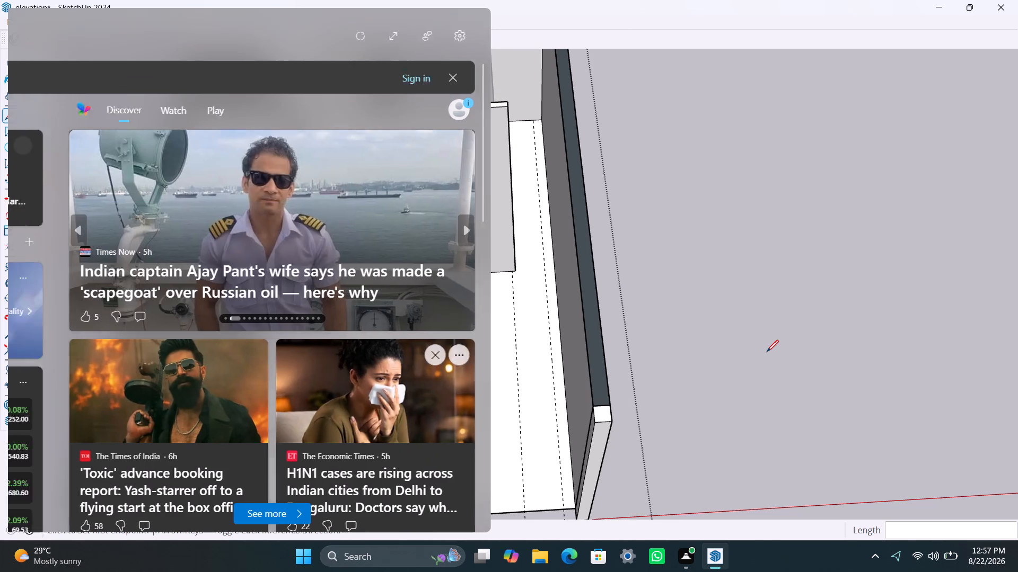
Draw a 4 1/2" line across the top of the open long side wall where it meets the small end room.
{"action": "left_click", "coordinate": [767, 352]}
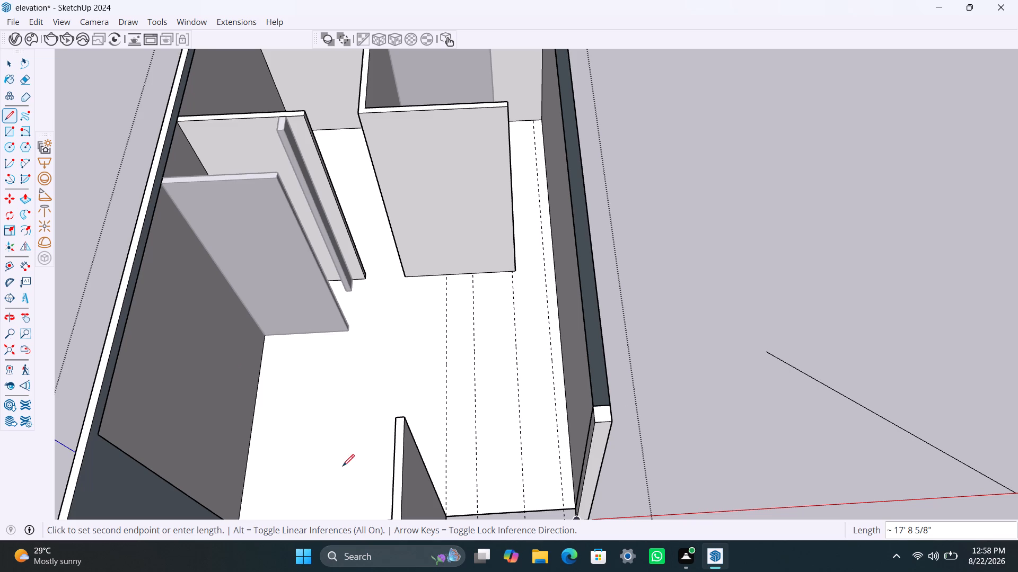
{"action": "key", "text": "Escape"}
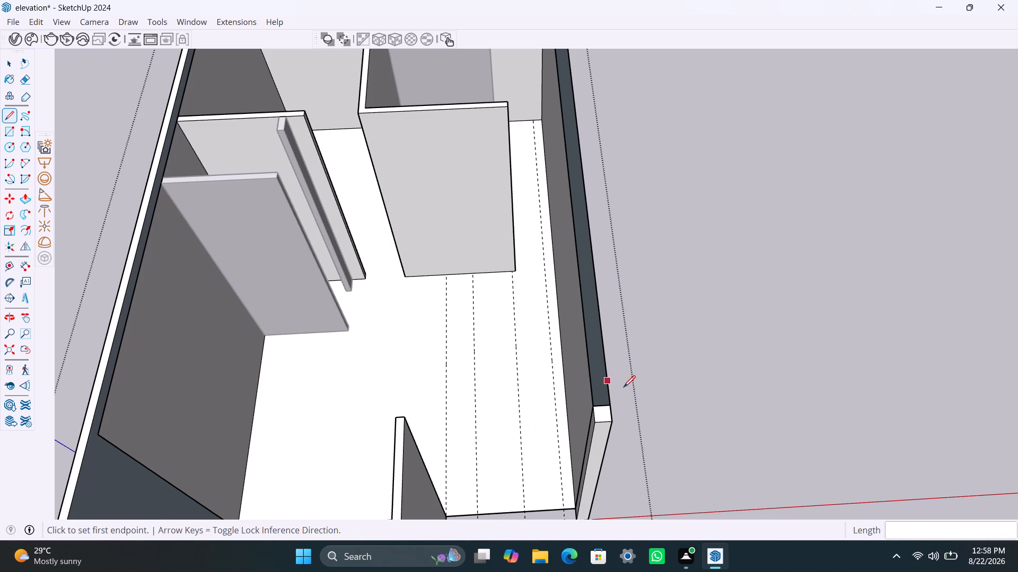
{"action": "scroll", "coordinate": [625, 423], "scroll_direction": "up", "scroll_amount": 2}
{"action": "middle_click_drag", "start_coordinate": [626, 426], "coordinate": [523, 429]}
{"action": "scroll", "coordinate": [530, 405], "scroll_direction": "down", "scroll_amount": 12}
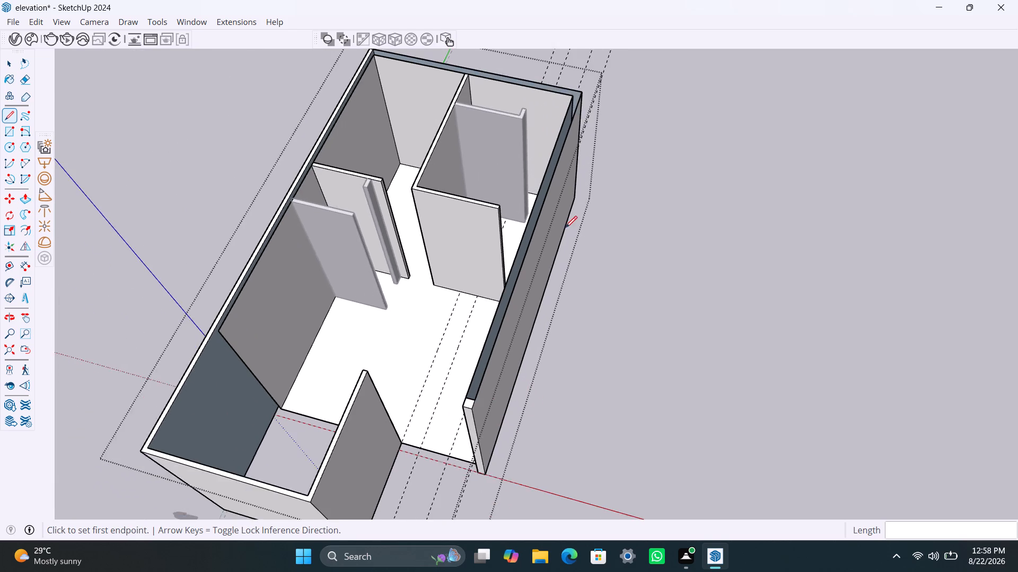
{"action": "scroll", "coordinate": [564, 227], "scroll_direction": "down", "scroll_amount": 1}
{"action": "scroll", "coordinate": [266, 310], "scroll_direction": "up", "scroll_amount": 2}
{"action": "middle_click_drag", "start_coordinate": [265, 314], "coordinate": [380, 305]}
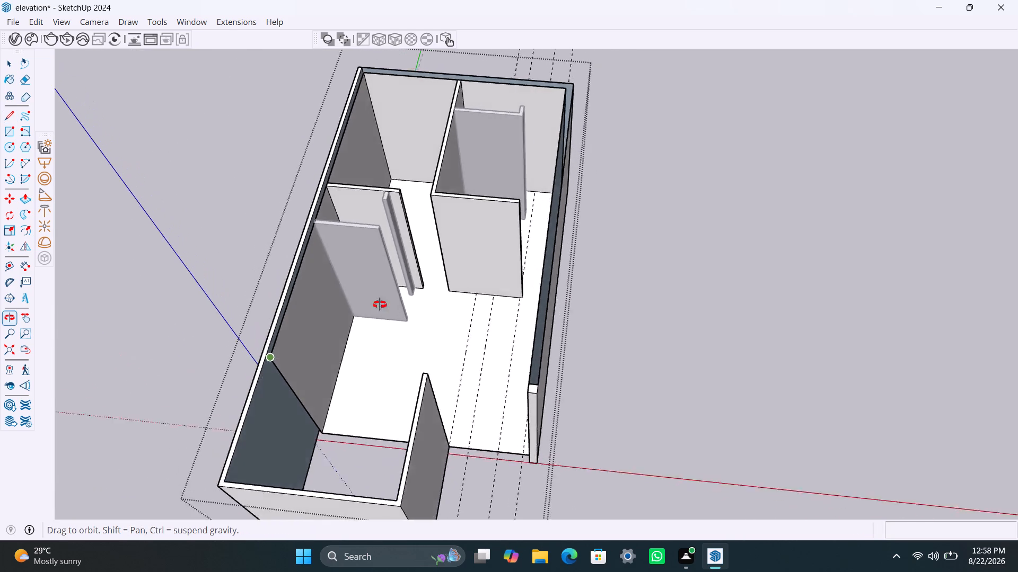
{"action": "middle_click_drag", "start_coordinate": [380, 305], "coordinate": [415, 305]}
{"action": "scroll", "coordinate": [312, 452], "scroll_direction": "up", "scroll_amount": 2}
{"action": "middle_click_drag", "start_coordinate": [315, 446], "coordinate": [374, 425]}
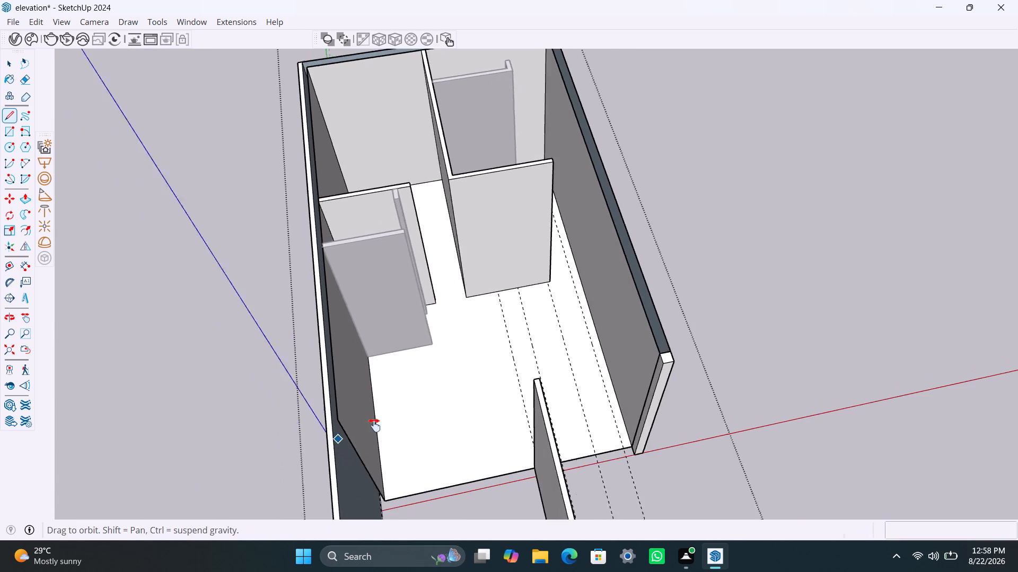
{"action": "middle_click_drag", "start_coordinate": [374, 425], "coordinate": [405, 408]}
{"action": "scroll", "coordinate": [405, 408], "scroll_direction": "up", "scroll_amount": 8}
{"action": "left_click", "coordinate": [407, 376]}
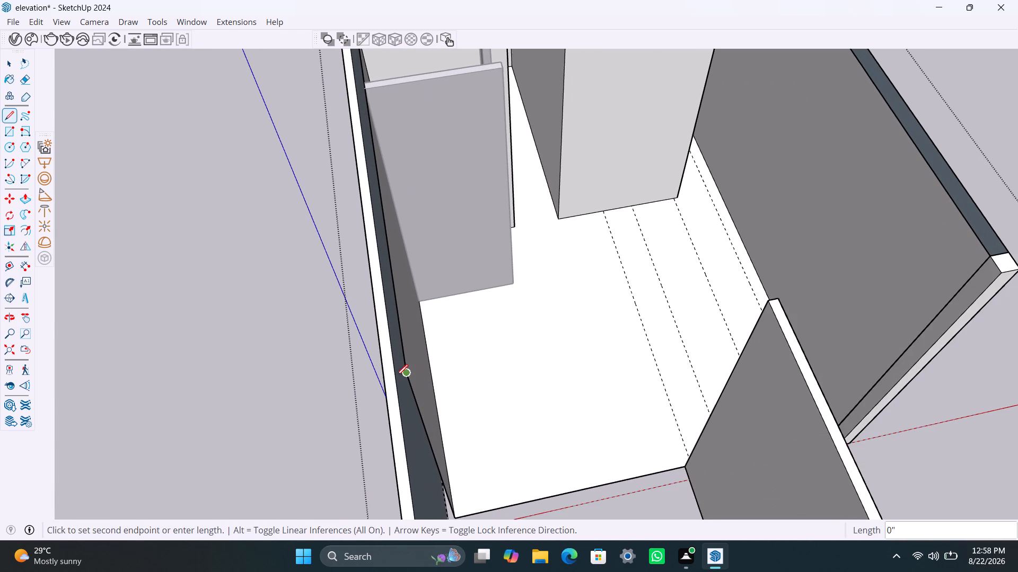
{"action": "left_click", "coordinate": [394, 376]}
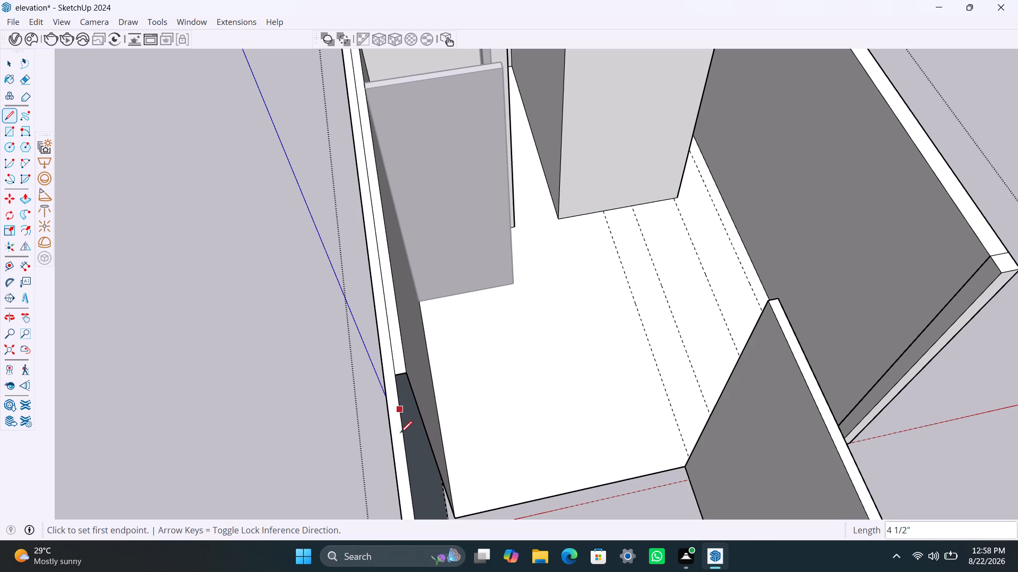
Close that wall's end face with a 4 1/2" line across its base and a vertical edge up to its top.
{"action": "scroll", "coordinate": [446, 513], "scroll_direction": "up", "scroll_amount": 3}
{"action": "middle_click_drag", "start_coordinate": [445, 506], "coordinate": [429, 403], "text": "shift"}
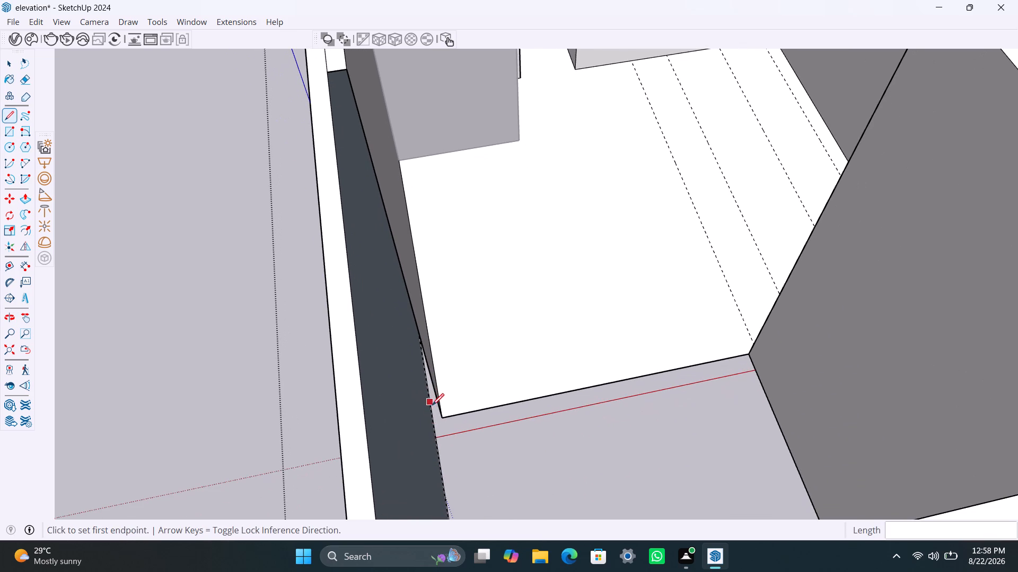
{"action": "left_click", "coordinate": [434, 419]}
{"action": "left_click", "coordinate": [443, 419]}
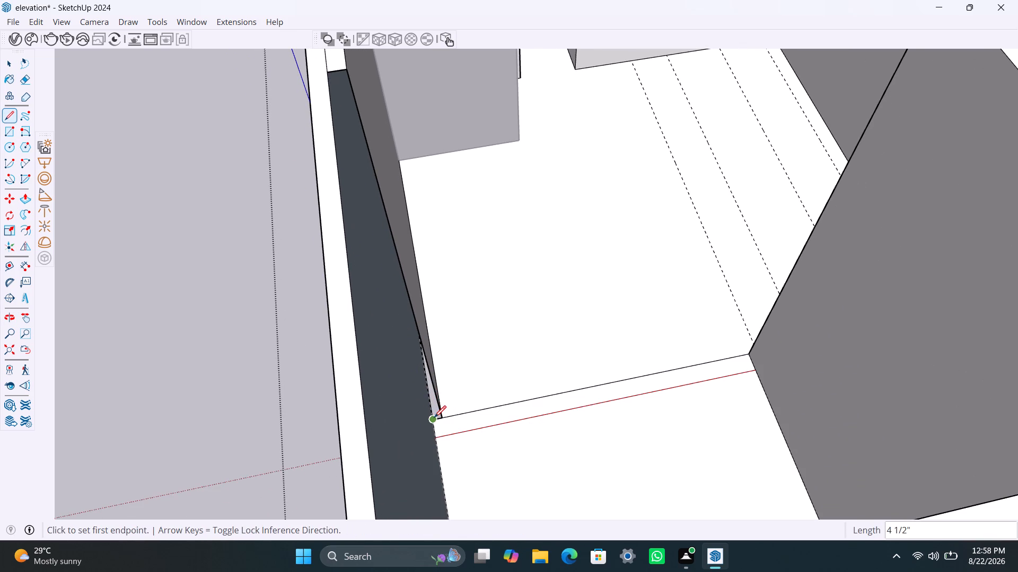
{"action": "left_click", "coordinate": [433, 418]}
{"action": "left_click", "coordinate": [331, 77]}
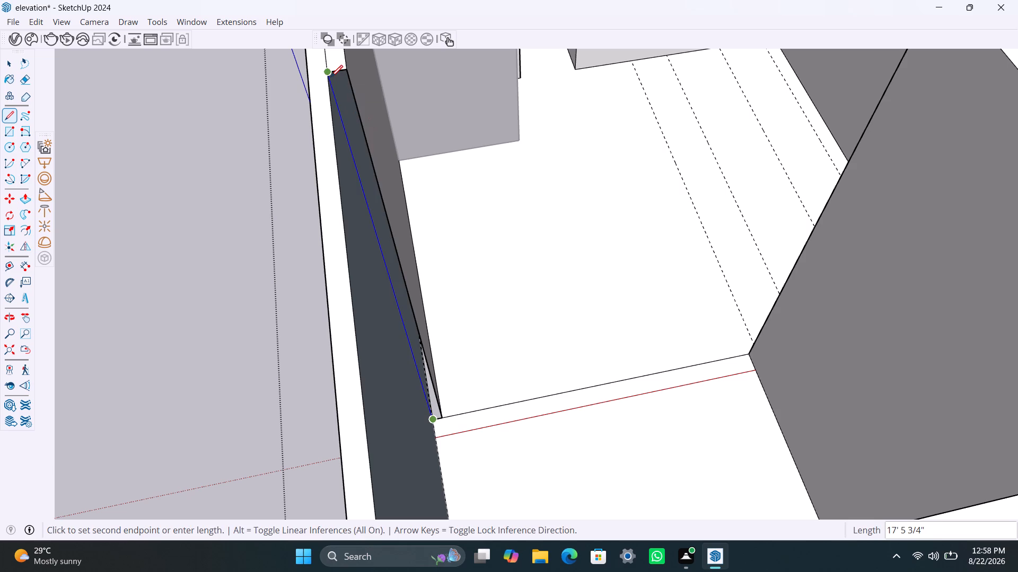
{"action": "key", "text": "space"}
Examine the wall ends around the small end room and the entrance opening from several sides.
{"action": "scroll", "coordinate": [457, 394], "scroll_direction": "down", "scroll_amount": 13}
{"action": "middle_click_drag", "start_coordinate": [492, 401], "coordinate": [365, 412]}
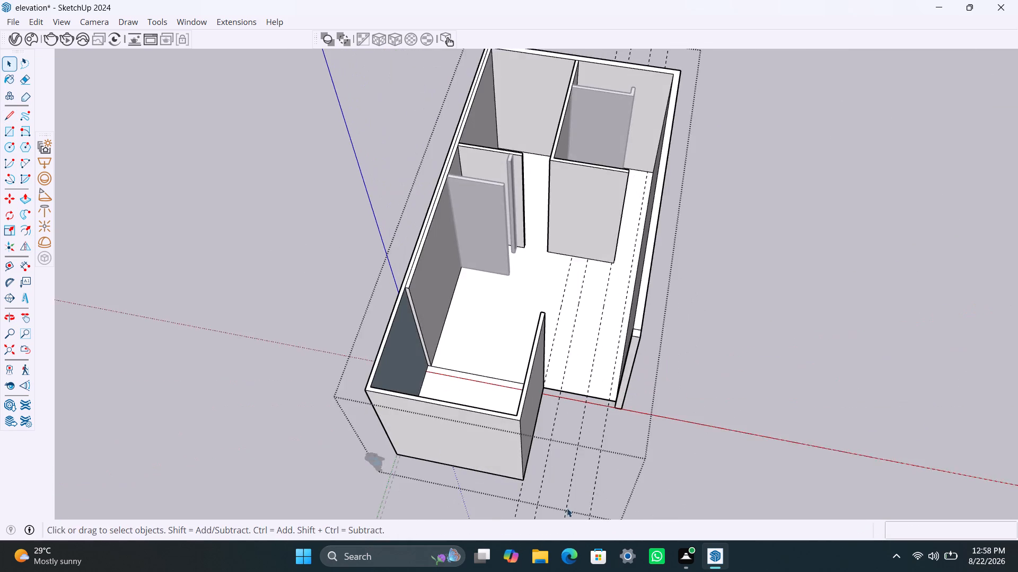
{"action": "scroll", "coordinate": [567, 508], "scroll_direction": "up", "scroll_amount": 4}
{"action": "middle_click_drag", "start_coordinate": [564, 495], "coordinate": [902, 489]}
{"action": "scroll", "coordinate": [647, 194], "scroll_direction": "up", "scroll_amount": 3}
{"action": "middle_click_drag", "start_coordinate": [627, 209], "coordinate": [615, 231]}
{"action": "scroll", "coordinate": [624, 211], "scroll_direction": "up", "scroll_amount": 3}
{"action": "left_click", "coordinate": [630, 186]}
{"action": "scroll", "coordinate": [625, 268], "scroll_direction": "down", "scroll_amount": 4}
{"action": "middle_click_drag", "start_coordinate": [651, 337], "coordinate": [268, 335]}
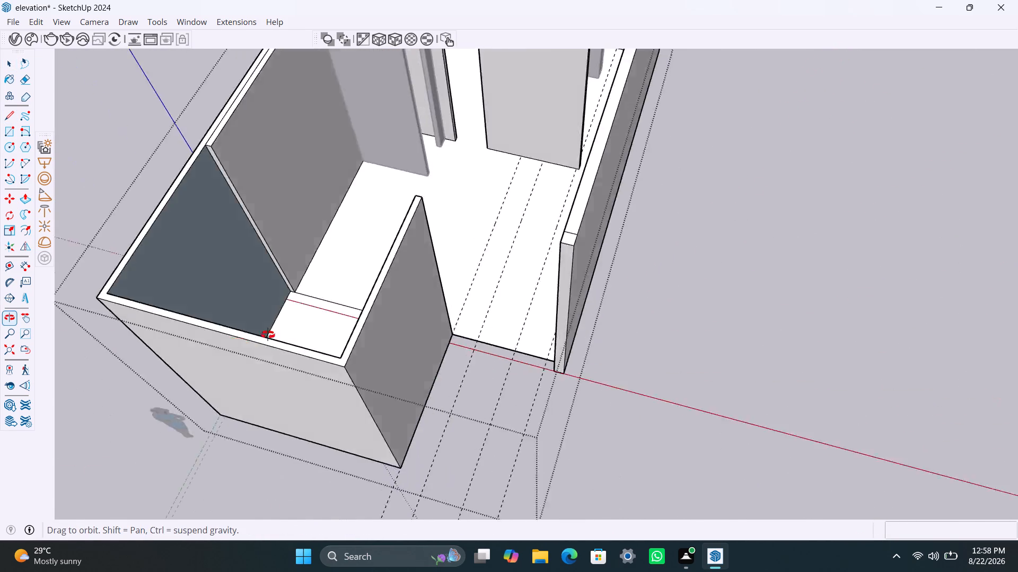
{"action": "middle_click_drag", "start_coordinate": [268, 335], "coordinate": [235, 334]}
{"action": "scroll", "coordinate": [359, 266], "scroll_direction": "up", "scroll_amount": 3}
{"action": "middle_click_drag", "start_coordinate": [386, 312], "coordinate": [234, 336]}
{"action": "scroll", "coordinate": [404, 252], "scroll_direction": "down", "scroll_amount": 8}
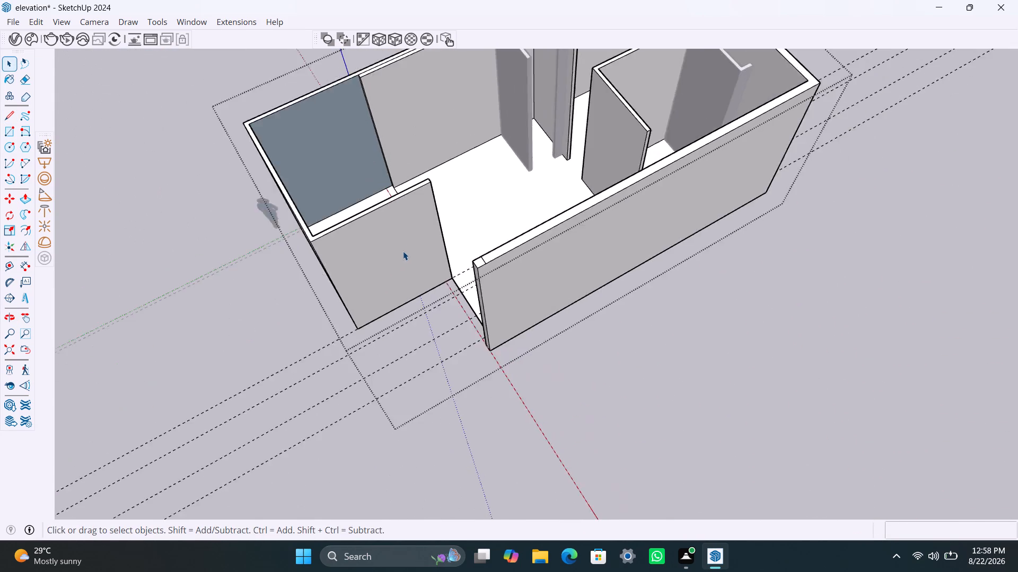
{"action": "scroll", "coordinate": [403, 251], "scroll_direction": "down", "scroll_amount": 3}
Delete the extra edge running lengthwise along the top of the long side wall beside the small end room.
{"action": "middle_click_drag", "start_coordinate": [370, 275], "coordinate": [617, 337]}
{"action": "scroll", "coordinate": [269, 366], "scroll_direction": "up", "scroll_amount": 3}
{"action": "middle_click_drag", "start_coordinate": [288, 397], "coordinate": [364, 408]}
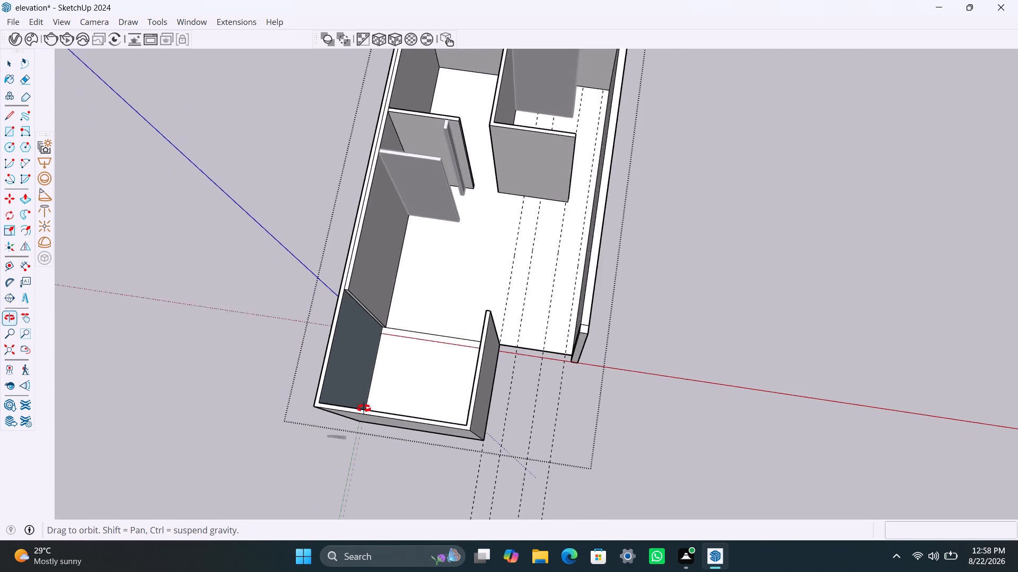
{"action": "middle_click_drag", "start_coordinate": [364, 408], "coordinate": [429, 374]}
{"action": "scroll", "coordinate": [378, 376], "scroll_direction": "up", "scroll_amount": 6}
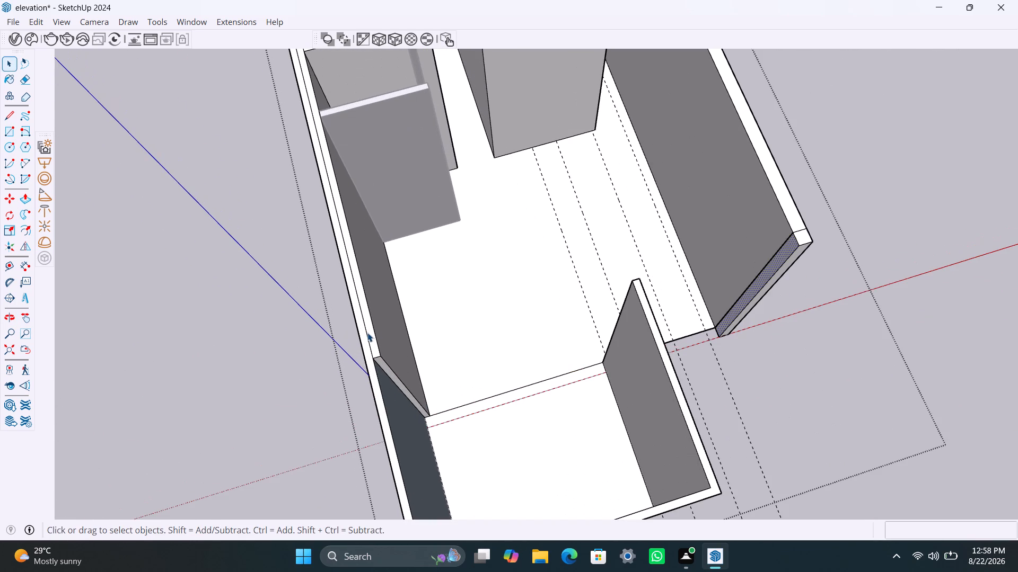
{"action": "left_click", "coordinate": [367, 333]}
{"action": "key", "text": "Delete"}
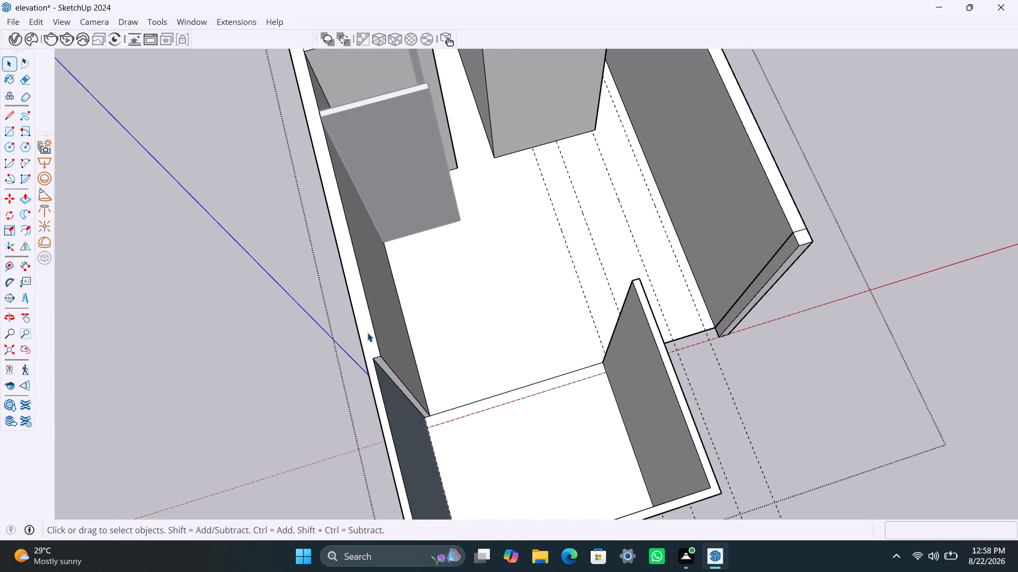
Examine the small end room and the cleaned-up wall tops from above.
{"action": "scroll", "coordinate": [364, 335], "scroll_direction": "down", "scroll_amount": 12}
{"action": "scroll", "coordinate": [366, 377], "scroll_direction": "up", "scroll_amount": 1}
{"action": "middle_click_drag", "start_coordinate": [366, 377], "coordinate": [343, 380]}
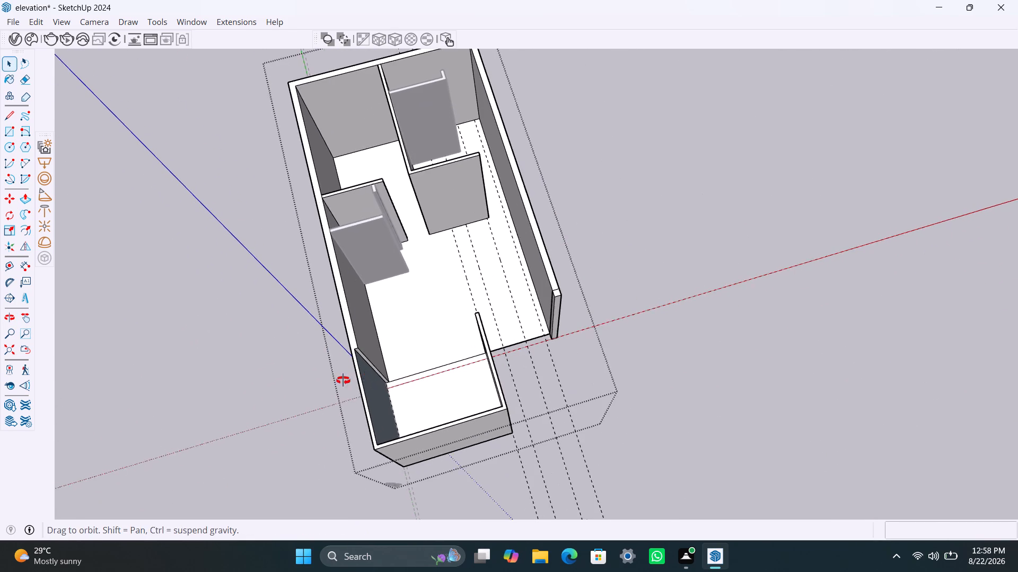
{"action": "middle_click_drag", "start_coordinate": [343, 380], "coordinate": [339, 381]}
{"action": "scroll", "coordinate": [379, 365], "scroll_direction": "up", "scroll_amount": 4}
{"action": "middle_click_drag", "start_coordinate": [406, 432], "coordinate": [370, 433]}
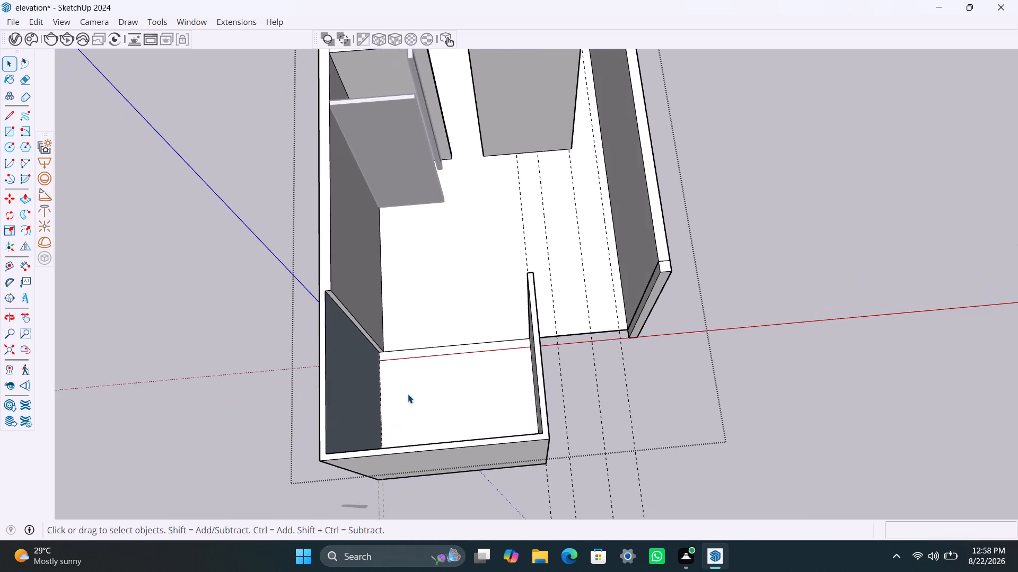
{"action": "scroll", "coordinate": [435, 374], "scroll_direction": "up", "scroll_amount": 3}
{"action": "middle_click_drag", "start_coordinate": [435, 374], "coordinate": [432, 383]}
{"action": "scroll", "coordinate": [439, 384], "scroll_direction": "down", "scroll_amount": 5}
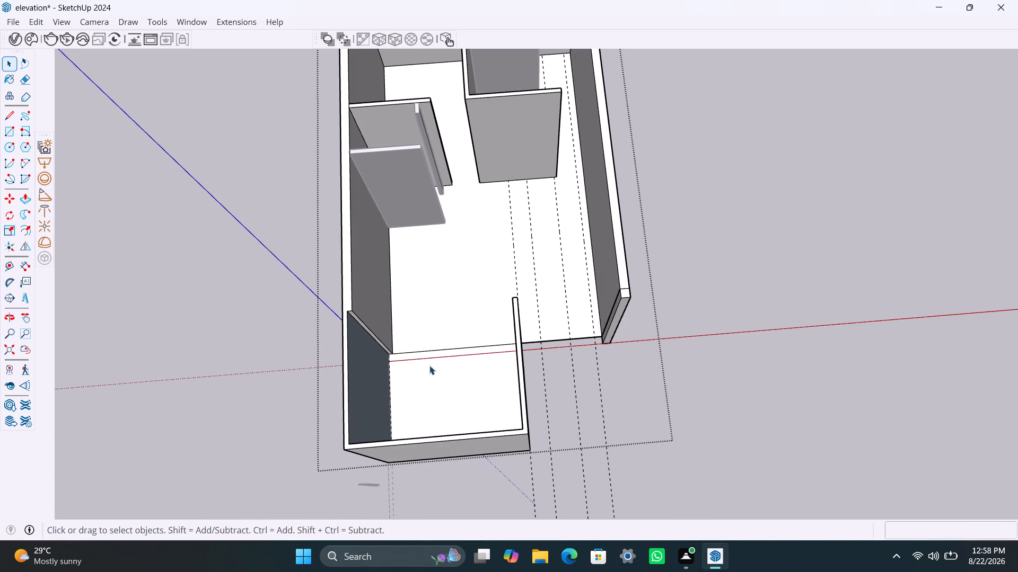
{"action": "scroll", "coordinate": [429, 365], "scroll_direction": "down", "scroll_amount": 5}
{"action": "scroll", "coordinate": [429, 410], "scroll_direction": "up", "scroll_amount": 2}
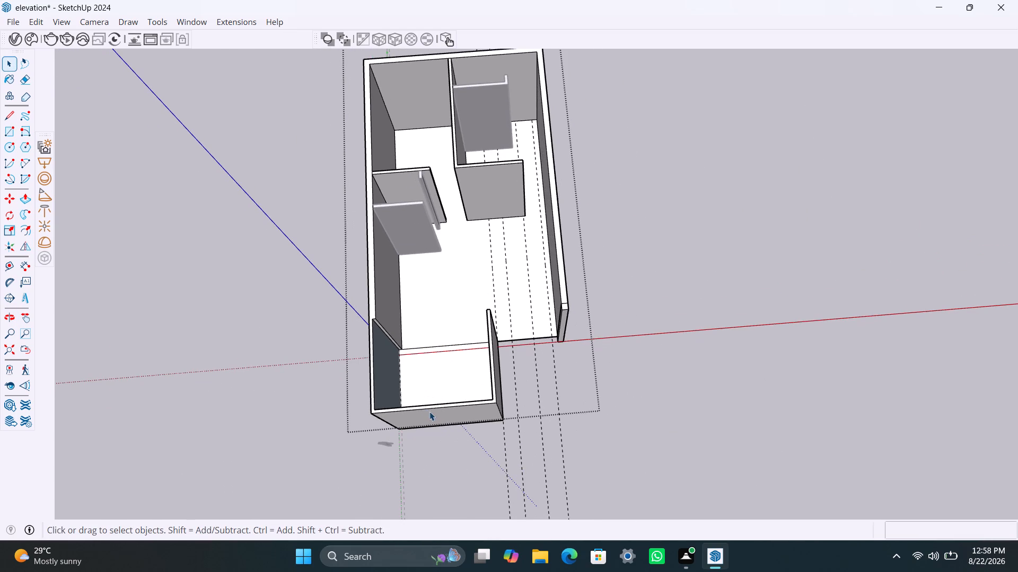
{"action": "middle_click_drag", "start_coordinate": [429, 412], "coordinate": [414, 412]}
{"action": "scroll", "coordinate": [416, 422], "scroll_direction": "up", "scroll_amount": 2}
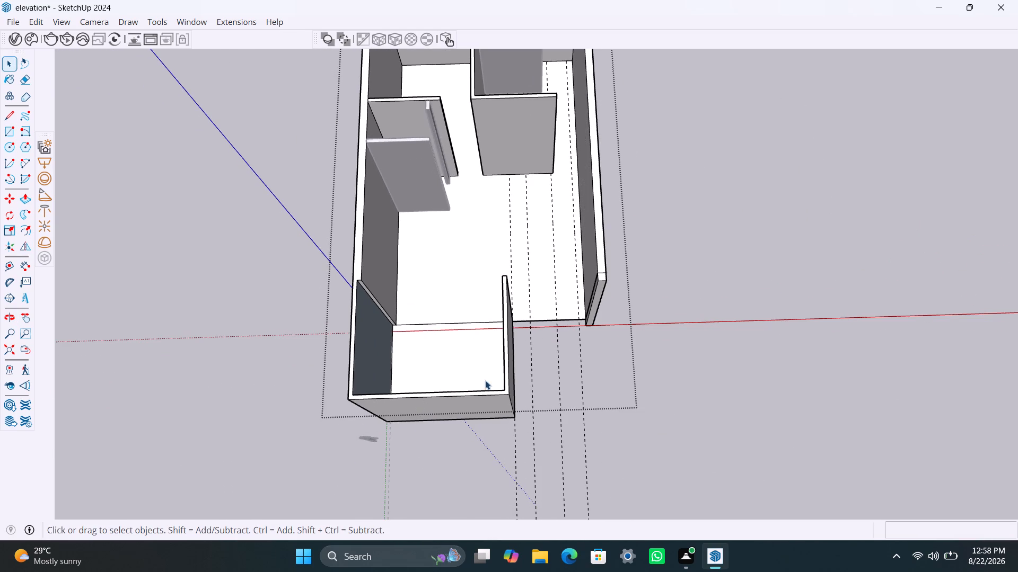
{"action": "scroll", "coordinate": [485, 389], "scroll_direction": "down", "scroll_amount": 4}
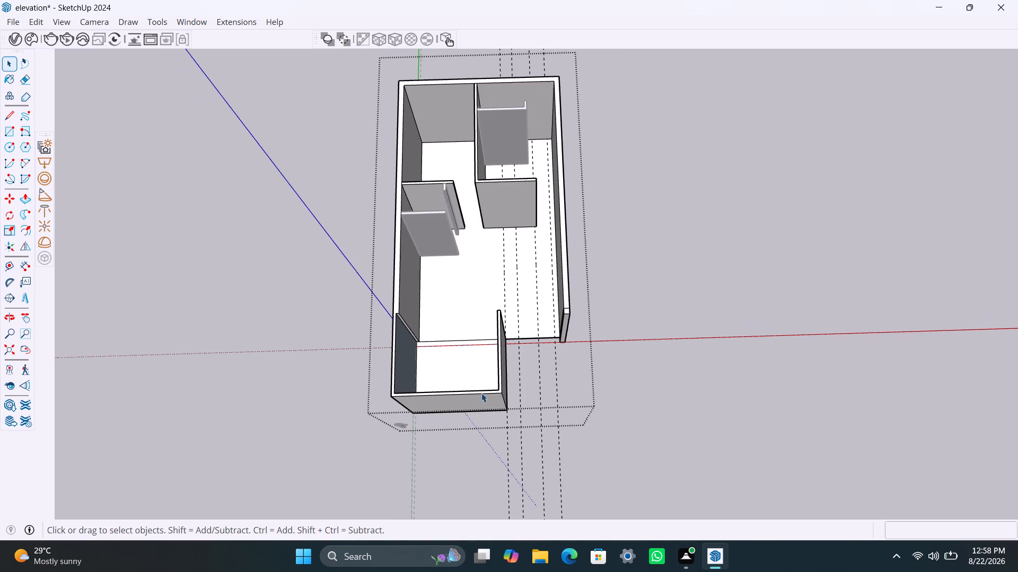
Exit editing of the nested wall groups to return to the whole model.
{"action": "middle_click_drag", "start_coordinate": [481, 393], "coordinate": [470, 396]}
{"action": "left_click", "coordinate": [467, 394]}
{"action": "left_click", "coordinate": [652, 369]}
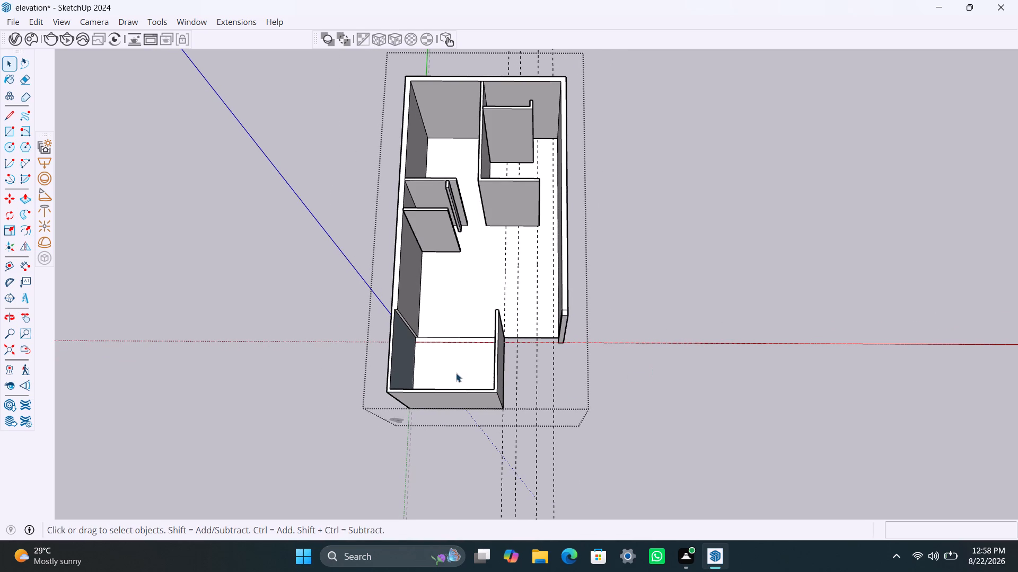
{"action": "double_click", "coordinate": [755, 391]}
Place a guide line on the small end room's floor, 3' from the inner base edge of its end wall.
{"action": "scroll", "coordinate": [484, 382], "scroll_direction": "up", "scroll_amount": 2}
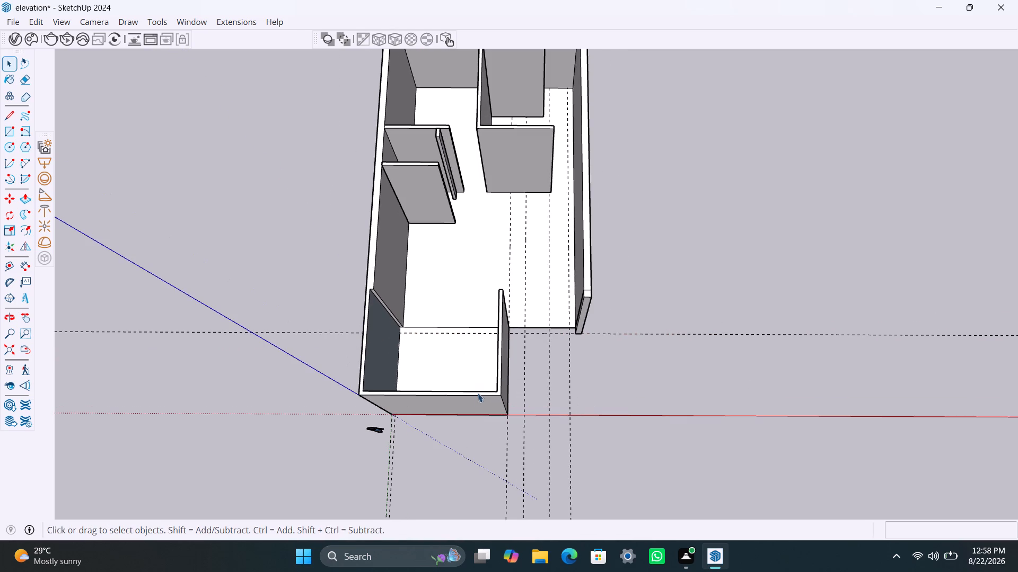
{"action": "scroll", "coordinate": [412, 368], "scroll_direction": "down", "scroll_amount": 4}
{"action": "middle_click_drag", "start_coordinate": [413, 370], "coordinate": [287, 403]}
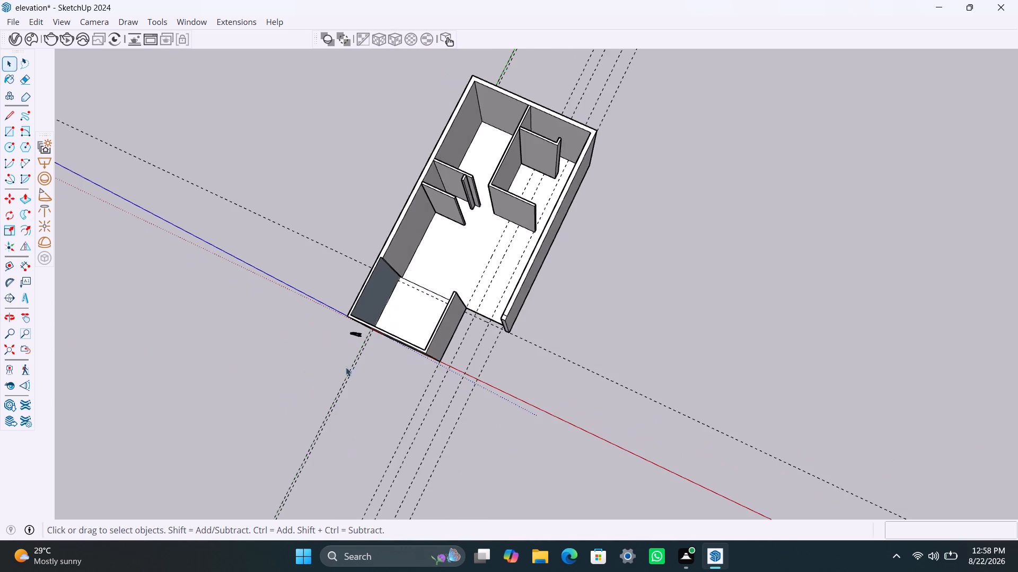
{"action": "scroll", "coordinate": [397, 326], "scroll_direction": "up", "scroll_amount": 6}
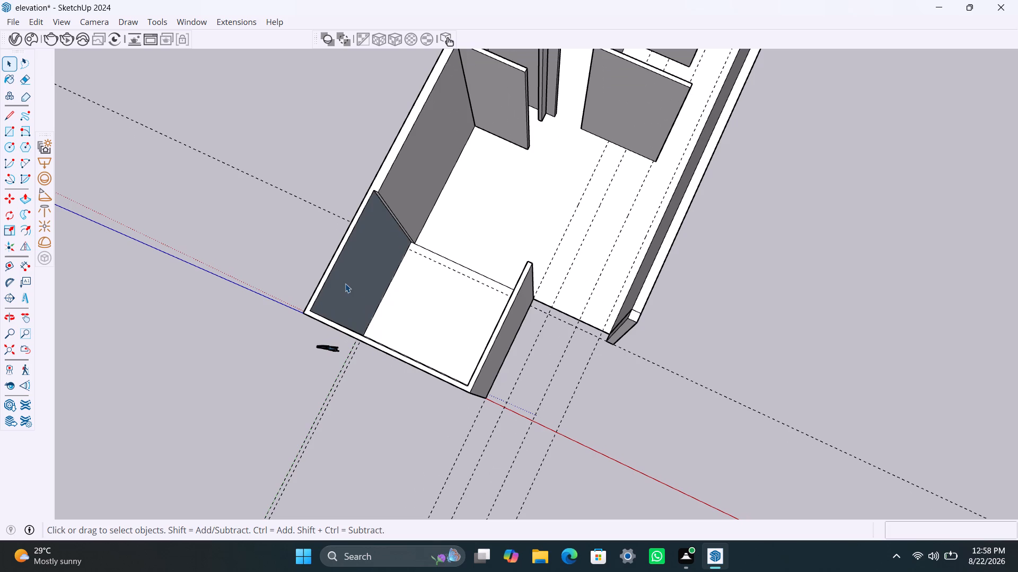
{"action": "scroll", "coordinate": [424, 347], "scroll_direction": "down", "scroll_amount": 4}
{"action": "middle_click_drag", "start_coordinate": [425, 347], "coordinate": [150, 356]}
{"action": "scroll", "coordinate": [449, 253], "scroll_direction": "up", "scroll_amount": 4}
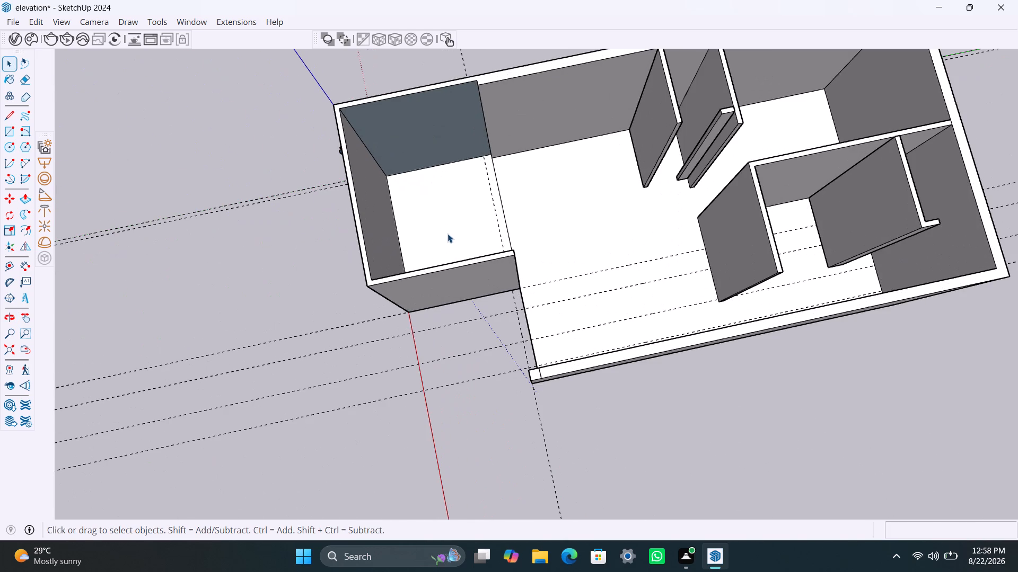
{"action": "middle_click_drag", "start_coordinate": [445, 239], "coordinate": [367, 340], "text": "shift"}
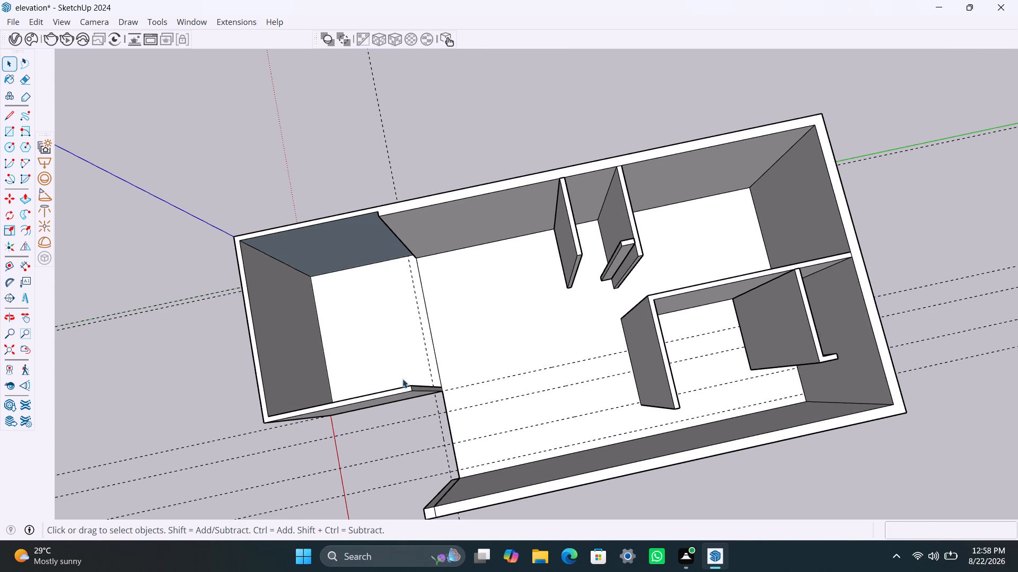
{"action": "key", "text": "t"}
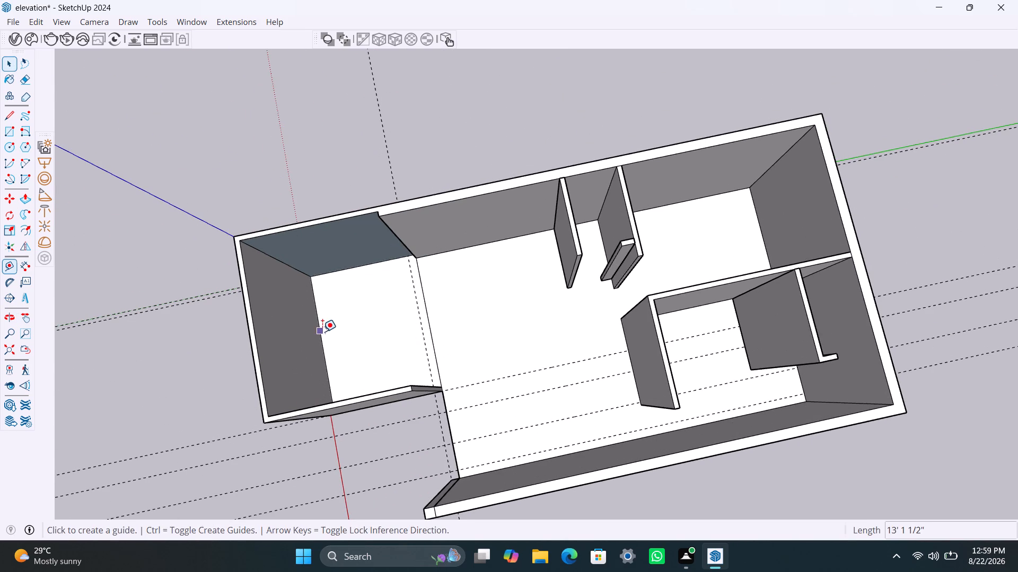
{"action": "left_click", "coordinate": [322, 331]}
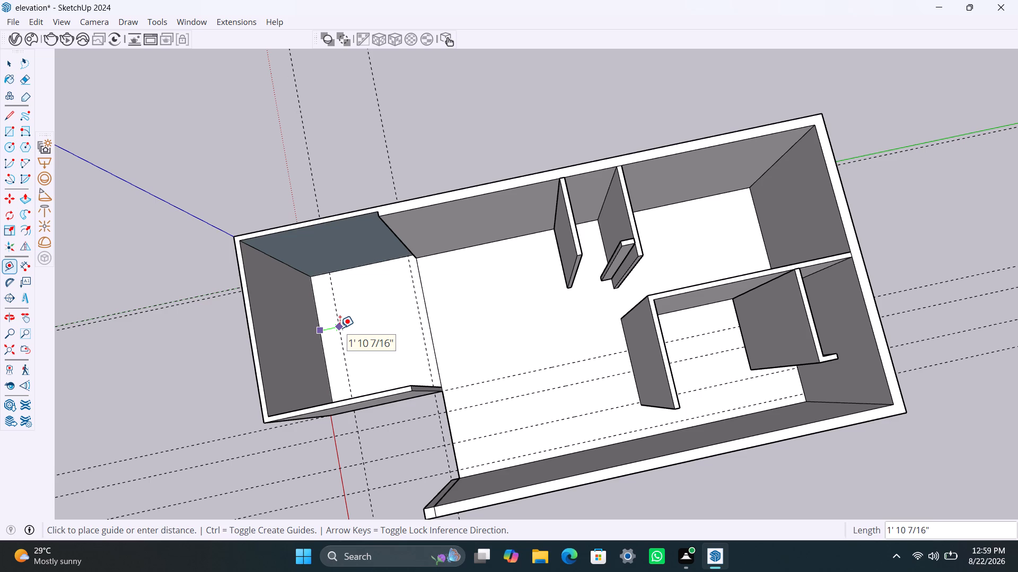
{"action": "type", "text": "3'"}
{"action": "key", "text": "Return"}
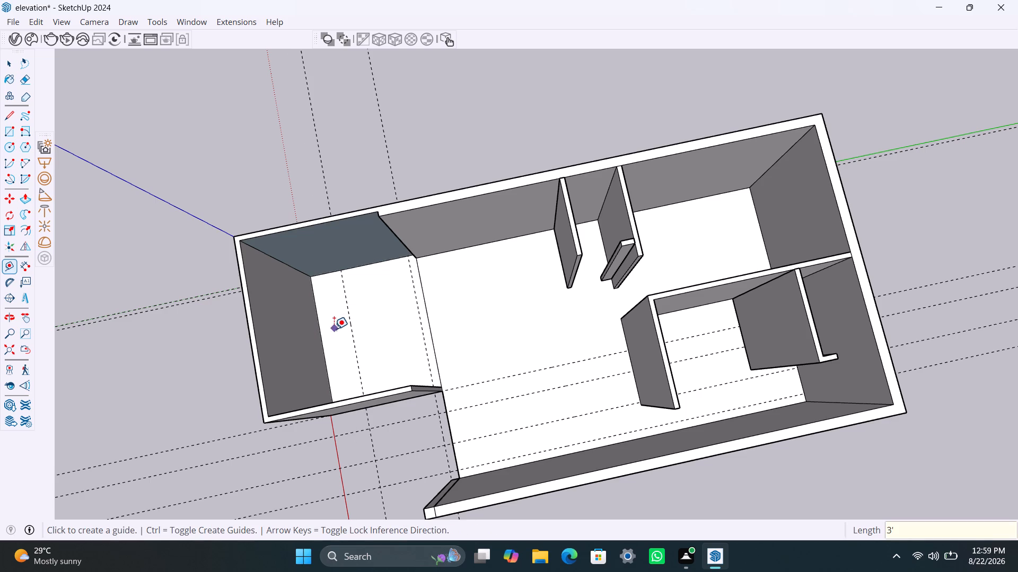
Place a second guide line on the small end room's floor, 9" beyond the 3' guide, away from the end wall.
{"action": "left_click", "coordinate": [350, 330]}
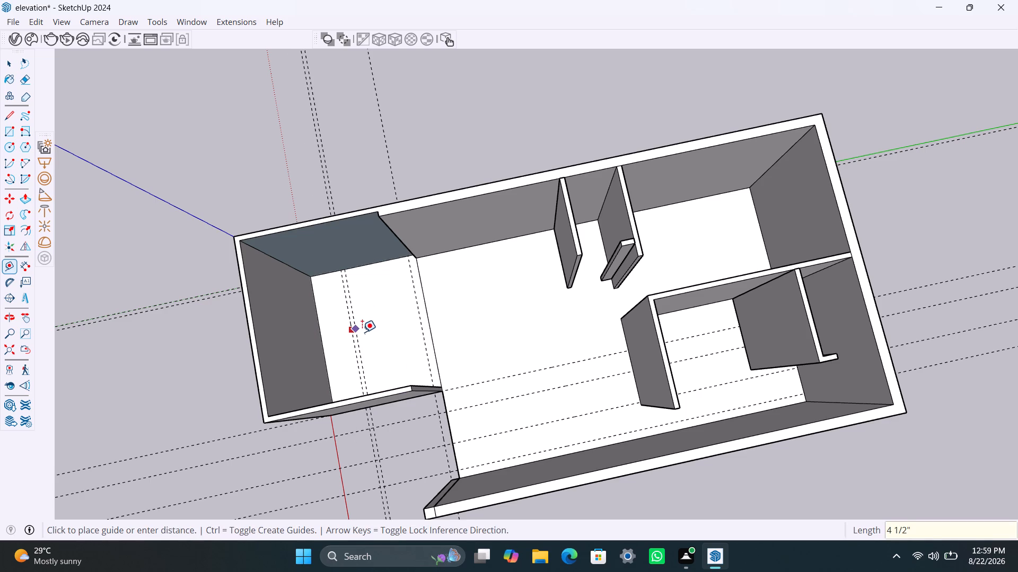
{"action": "type", "text": "4."}
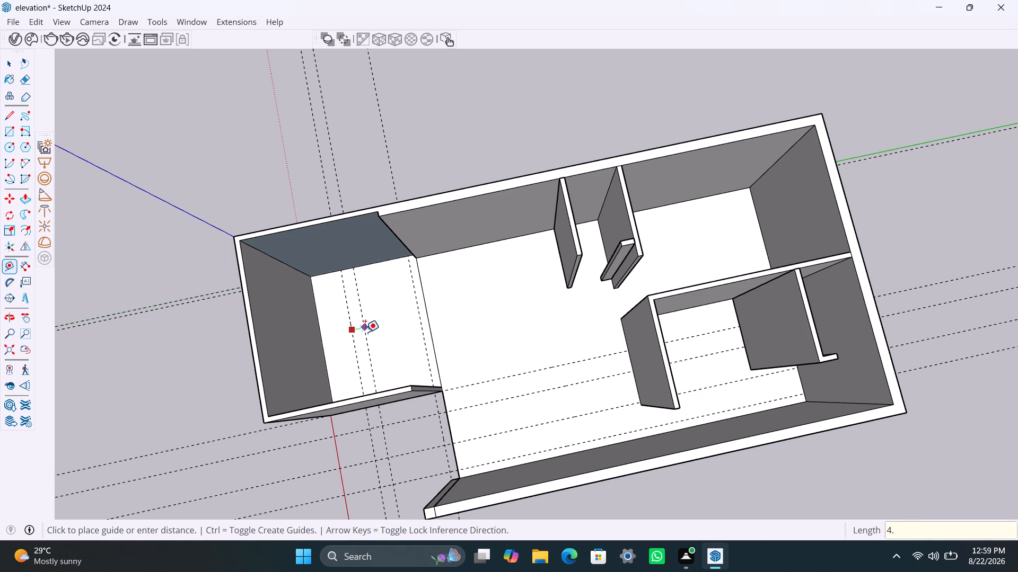
{"action": "key", "text": "5"}
{"action": "key", "text": "shift+quotedbl"}
{"action": "key", "text": "Delete"}
{"action": "key", "text": "BackSpace"}
{"action": "key", "text": "BackSpace"}
{"action": "key", "text": "BackSpace"}
{"action": "key", "text": "BackSpace"}
{"action": "type", "text": "9\""}
{"action": "key", "text": "Return"}
{"action": "key", "text": "space"}
Draw a 9" by 13' 1 1/2" rectangle on the small end room's floor between the two guides, spanning both side walls.
{"action": "scroll", "coordinate": [354, 321], "scroll_direction": "down", "scroll_amount": 3}
{"action": "middle_click_drag", "start_coordinate": [322, 352], "coordinate": [501, 339]}
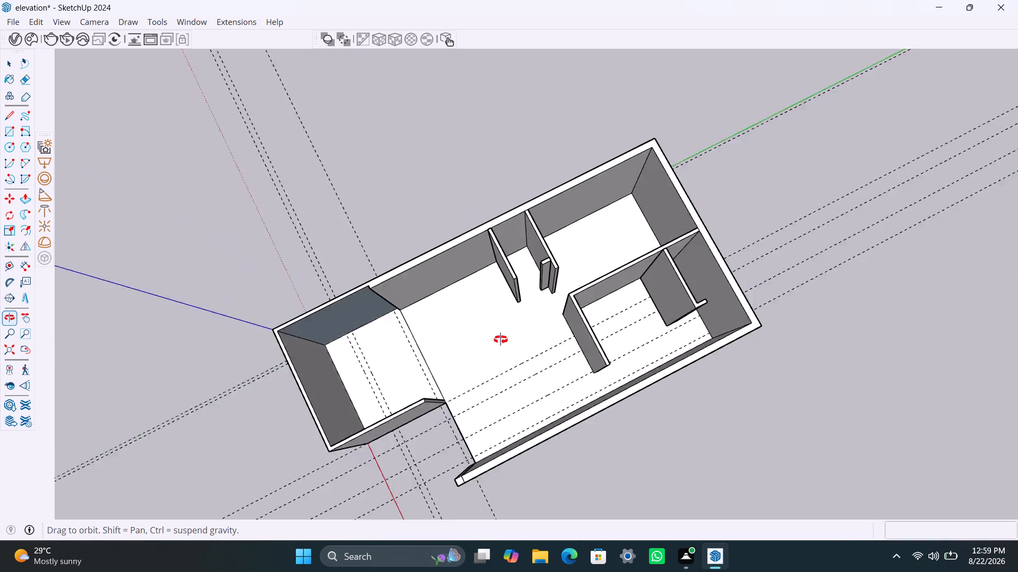
{"action": "middle_click_drag", "start_coordinate": [501, 339], "coordinate": [546, 328]}
{"action": "scroll", "coordinate": [411, 471], "scroll_direction": "up", "scroll_amount": 4}
{"action": "key", "text": "r"}
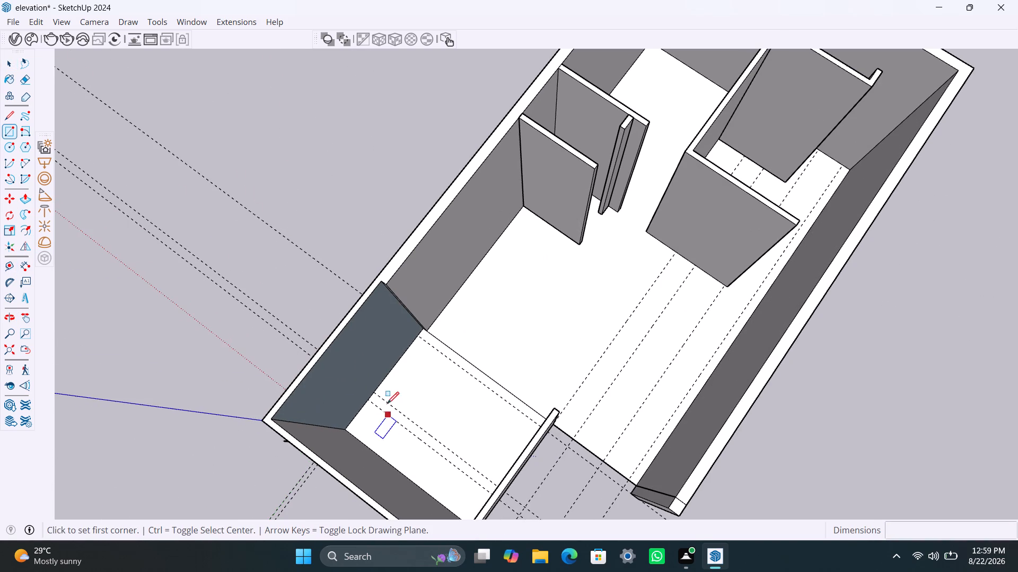
{"action": "left_click", "coordinate": [375, 395]}
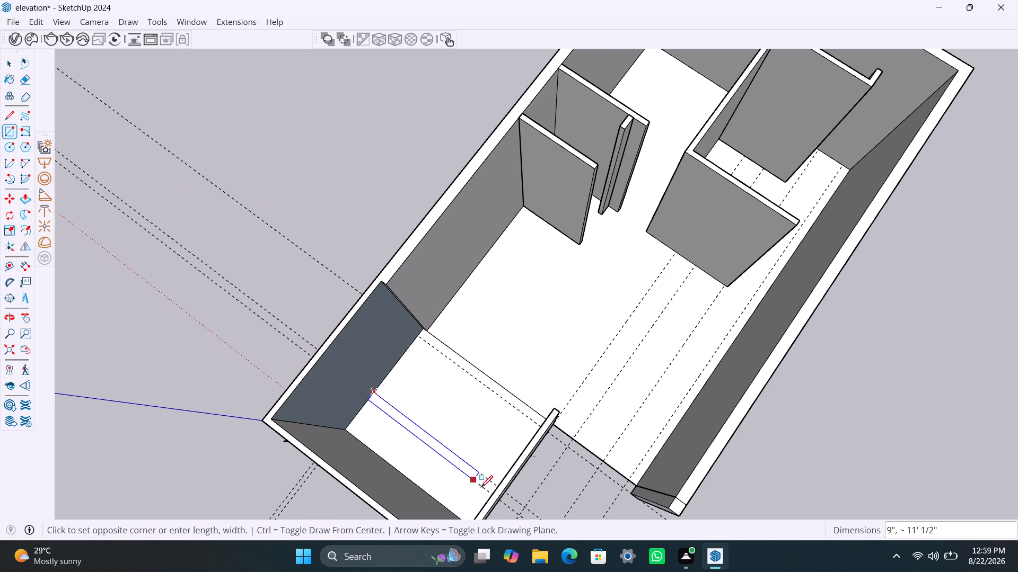
{"action": "scroll", "coordinate": [495, 482], "scroll_direction": "up", "scroll_amount": 7}
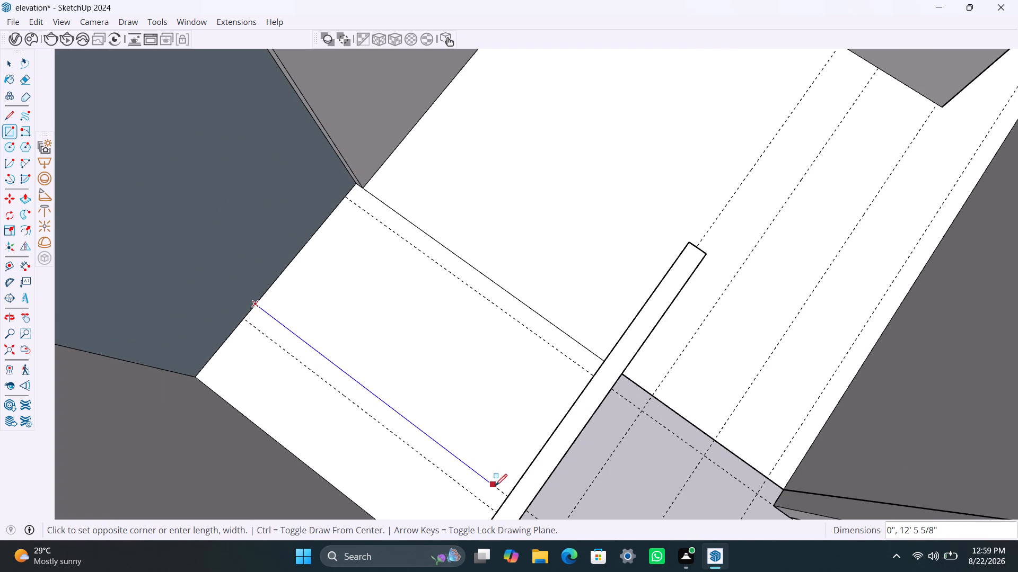
{"action": "scroll", "coordinate": [496, 503], "scroll_direction": "down", "scroll_amount": 3}
{"action": "middle_click_drag", "start_coordinate": [488, 495], "coordinate": [652, 445]}
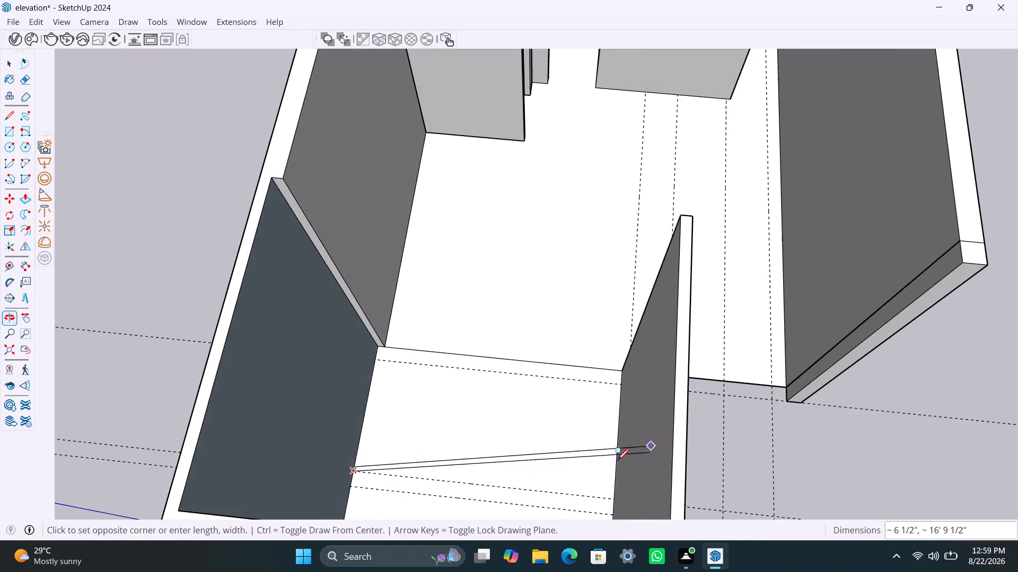
{"action": "scroll", "coordinate": [616, 464], "scroll_direction": "down", "scroll_amount": 2}
{"action": "middle_click_drag", "start_coordinate": [573, 481], "coordinate": [582, 393]}
{"action": "scroll", "coordinate": [619, 365], "scroll_direction": "up", "scroll_amount": 3}
{"action": "middle_click_drag", "start_coordinate": [619, 371], "coordinate": [622, 395]}
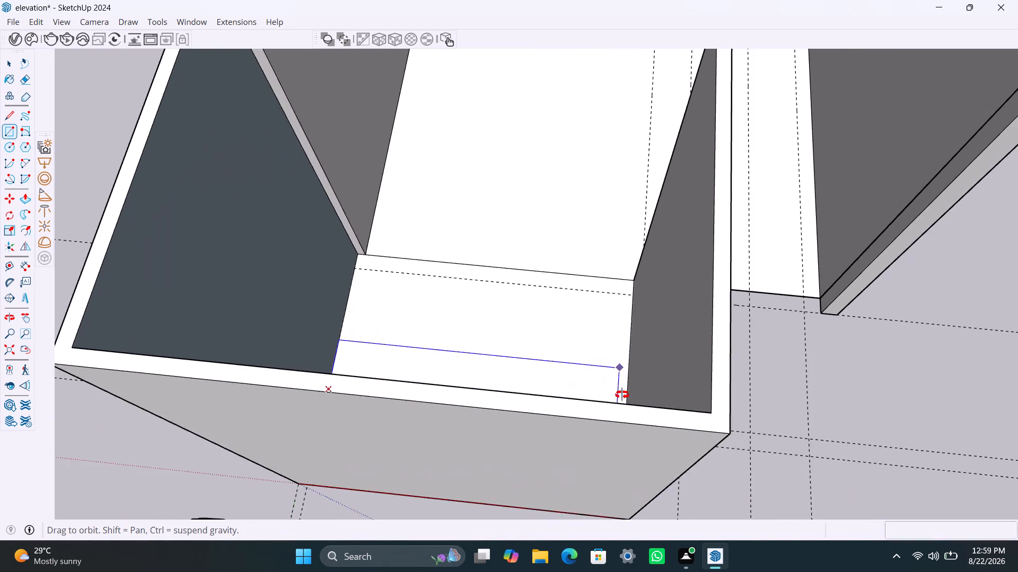
{"action": "middle_click_drag", "start_coordinate": [622, 395], "coordinate": [637, 450]}
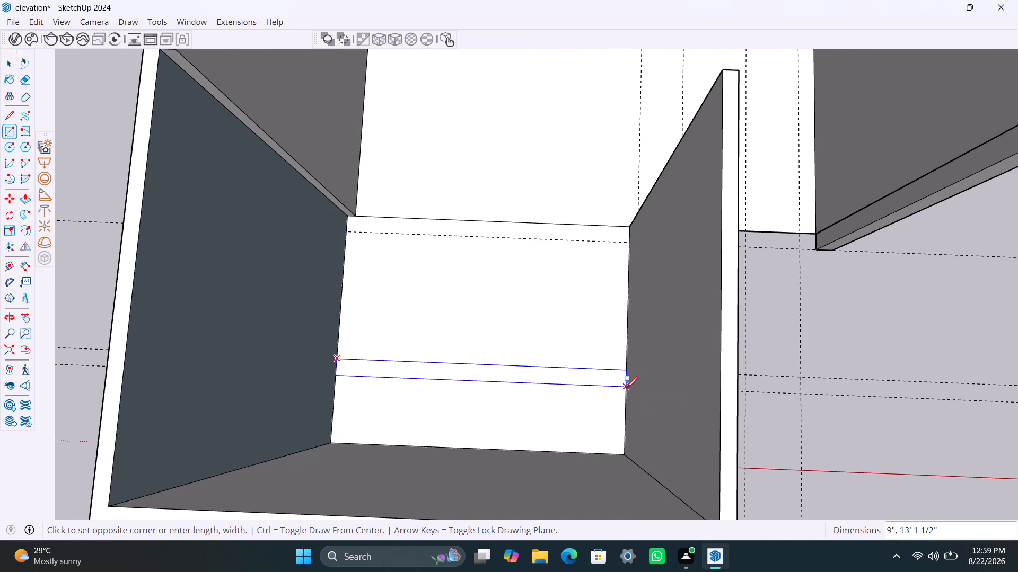
{"action": "left_click", "coordinate": [626, 388]}
Push/Pull the floor rectangle up to the height of the surrounding wall tops to form the partition.
{"action": "key", "text": "space"}
{"action": "left_click", "coordinate": [557, 378]}
{"action": "key", "text": "p"}
{"action": "left_click", "coordinate": [556, 378]}
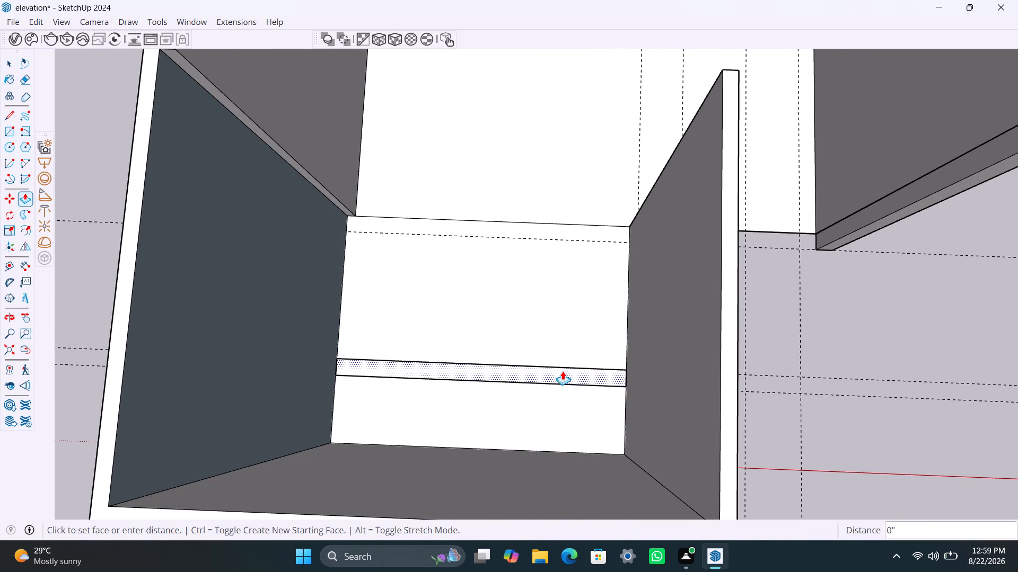
{"action": "left_click", "coordinate": [735, 459]}
{"action": "key", "text": "space"}
Inside the nested wall group, push the inner face of the small room's short side wall back 4.5" to remove that wall.
{"action": "scroll", "coordinate": [533, 400], "scroll_direction": "down", "scroll_amount": 14}
{"action": "middle_click_drag", "start_coordinate": [541, 472], "coordinate": [410, 445]}
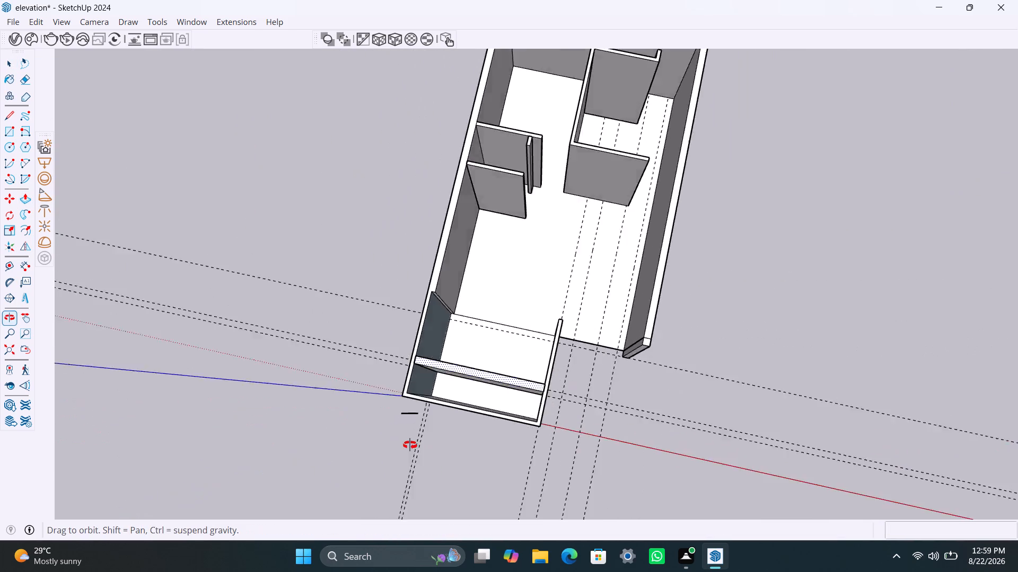
{"action": "middle_click_drag", "start_coordinate": [410, 445], "coordinate": [283, 428]}
{"action": "scroll", "coordinate": [475, 409], "scroll_direction": "up", "scroll_amount": 4}
{"action": "middle_click_drag", "start_coordinate": [486, 463], "coordinate": [707, 467]}
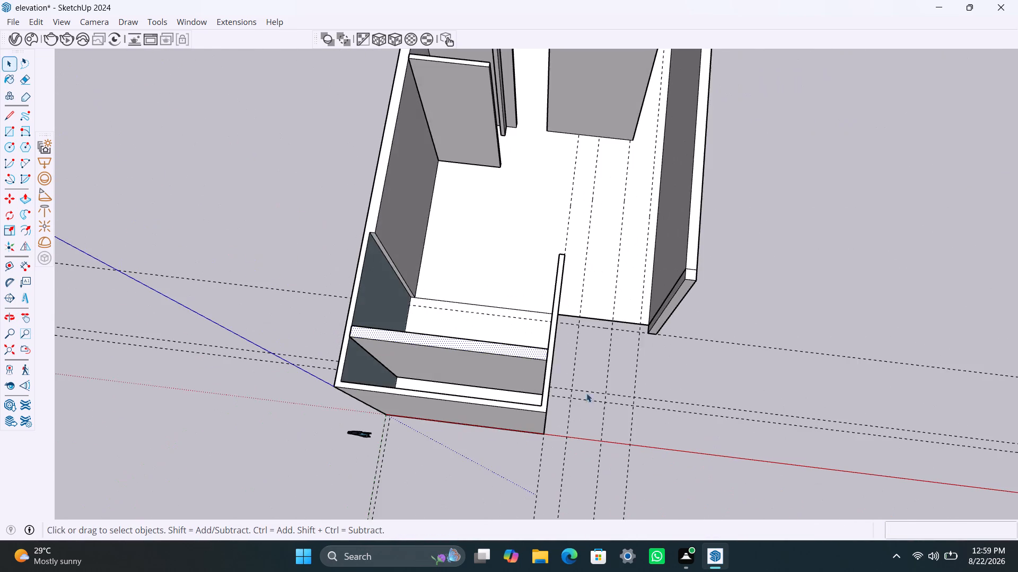
{"action": "scroll", "coordinate": [564, 382], "scroll_direction": "up", "scroll_amount": 3}
{"action": "middle_click_drag", "start_coordinate": [553, 376], "coordinate": [387, 385]}
{"action": "scroll", "coordinate": [520, 345], "scroll_direction": "up", "scroll_amount": 3}
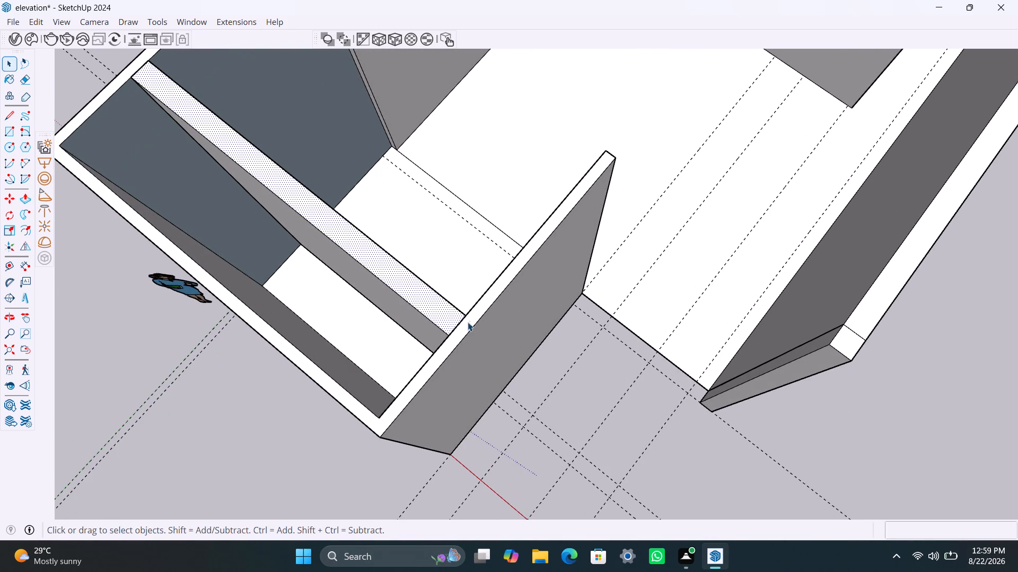
{"action": "middle_click_drag", "start_coordinate": [440, 355], "coordinate": [783, 363]}
{"action": "scroll", "coordinate": [559, 326], "scroll_direction": "up", "scroll_amount": 2}
{"action": "middle_click_drag", "start_coordinate": [524, 341], "coordinate": [605, 343]}
{"action": "left_click", "coordinate": [593, 274]}
{"action": "double_click", "coordinate": [605, 269]}
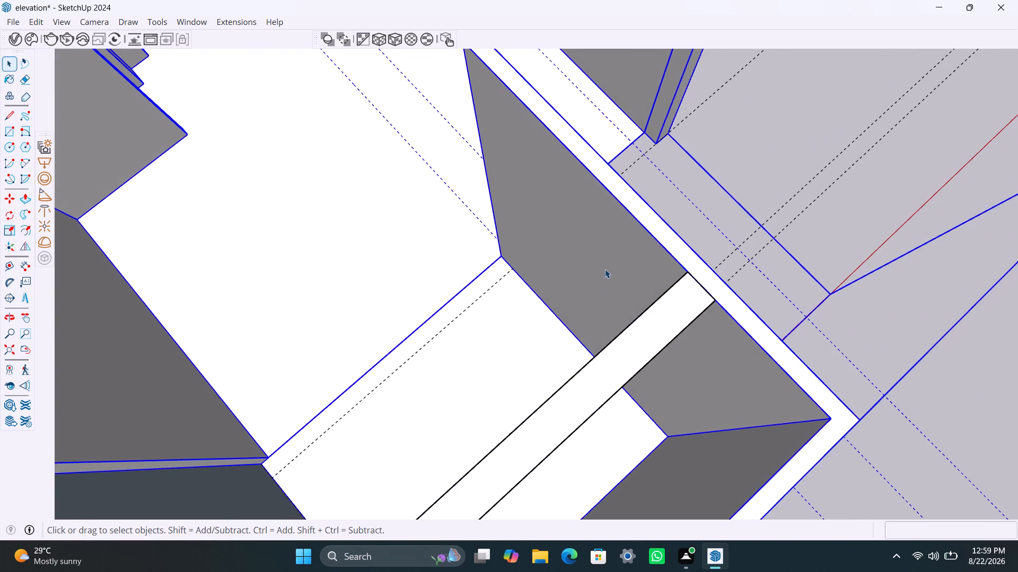
{"action": "left_click", "coordinate": [617, 258]}
{"action": "double_click", "coordinate": [626, 255]}
{"action": "left_click", "coordinate": [627, 267]}
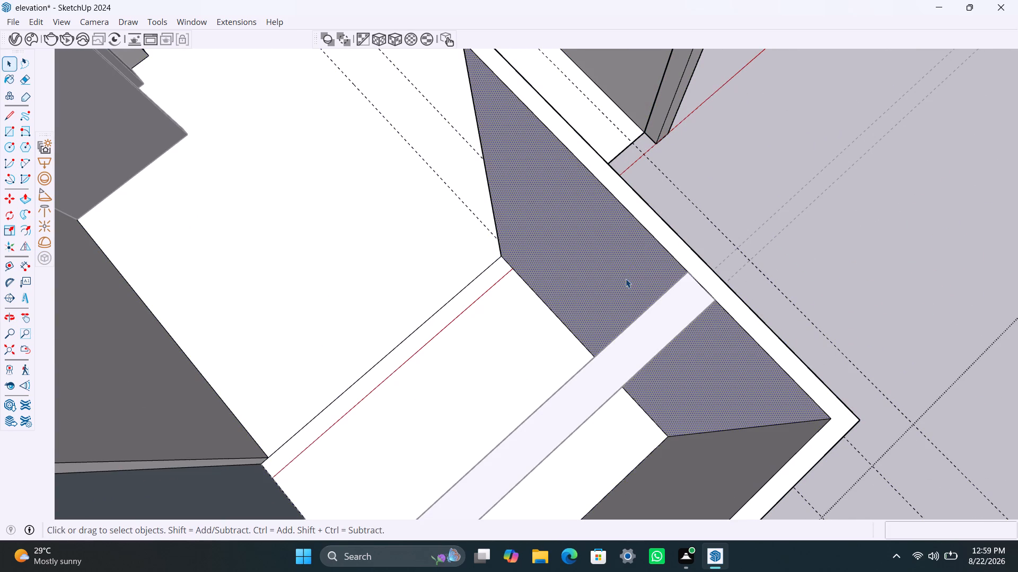
{"action": "key", "text": "p"}
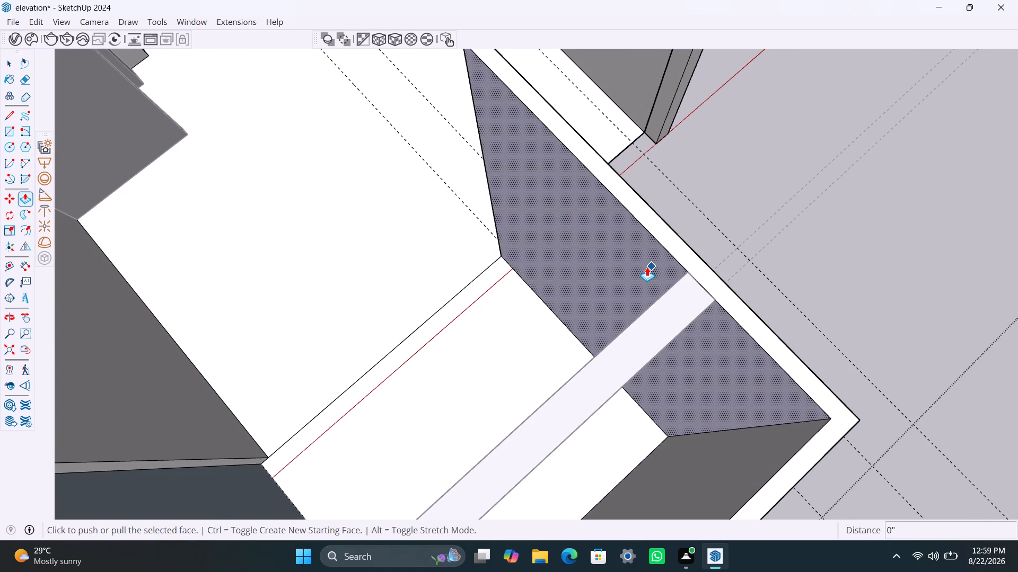
{"action": "left_click", "coordinate": [639, 269]}
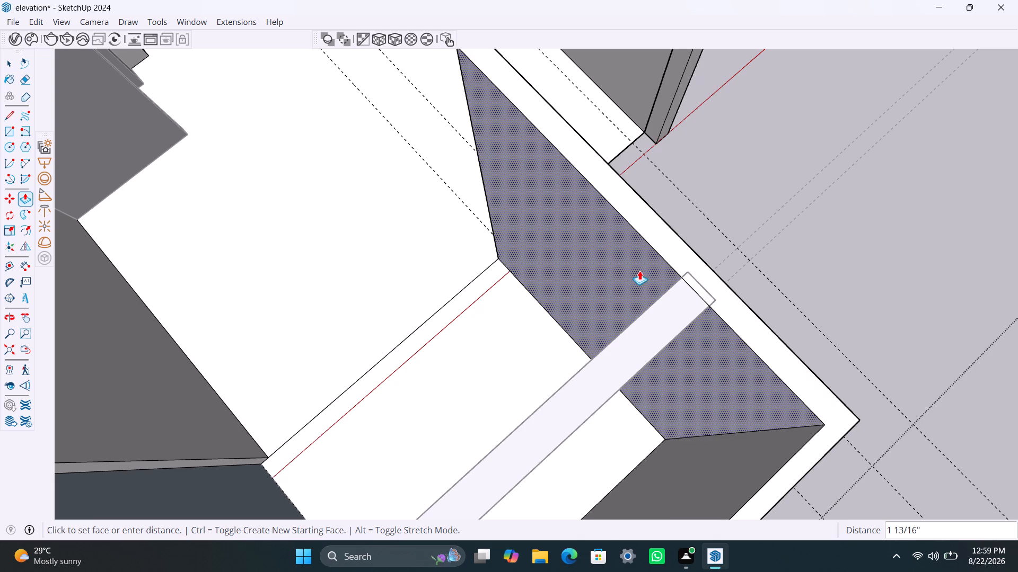
{"action": "scroll", "coordinate": [625, 275], "scroll_direction": "down", "scroll_amount": 4}
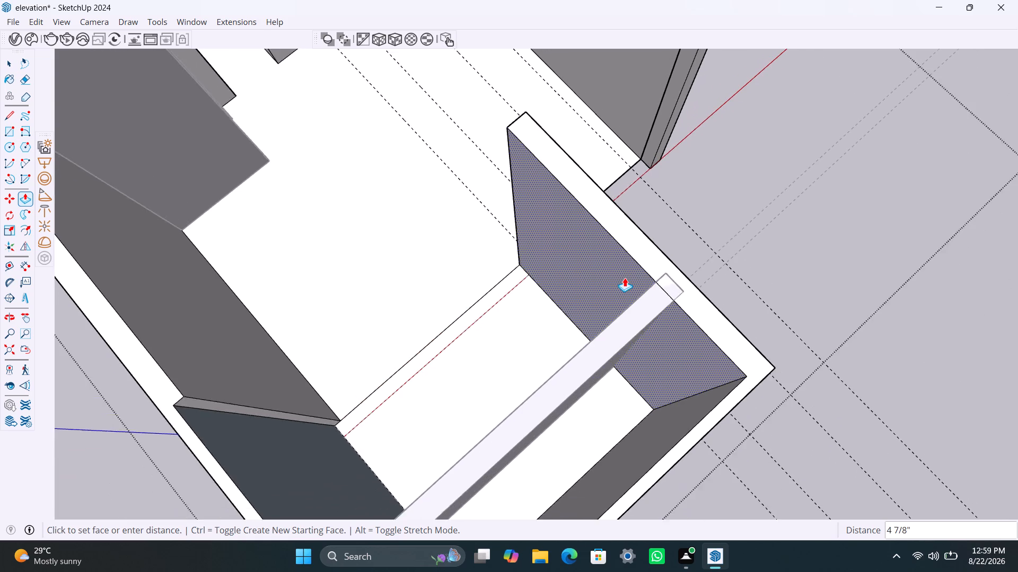
{"action": "scroll", "coordinate": [625, 278], "scroll_direction": "down", "scroll_amount": 4}
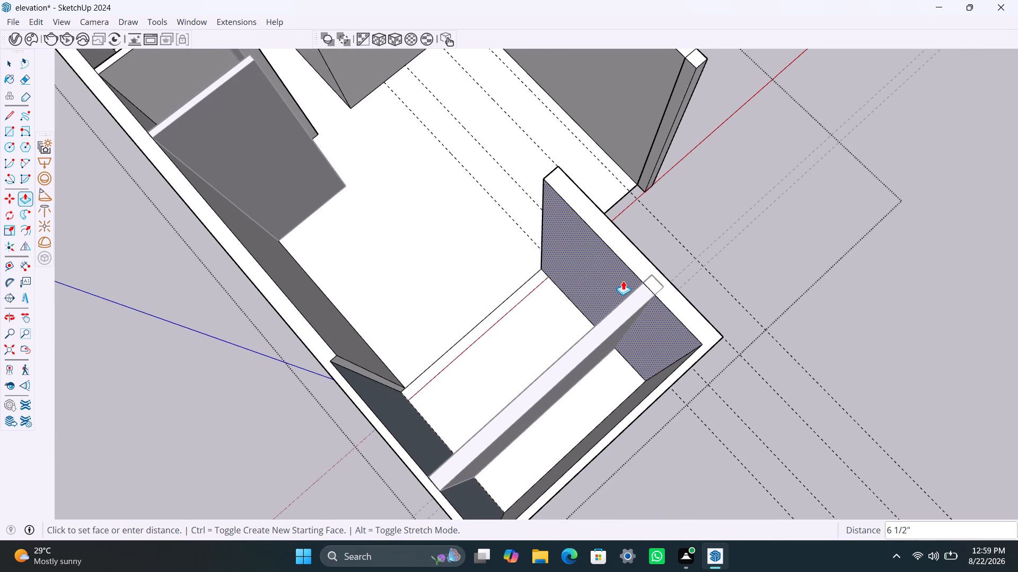
{"action": "type", "text": "4.5\""}
{"action": "key", "text": "Return"}
{"action": "key", "text": "space"}
{"action": "scroll", "coordinate": [573, 229], "scroll_direction": "down", "scroll_amount": 1}
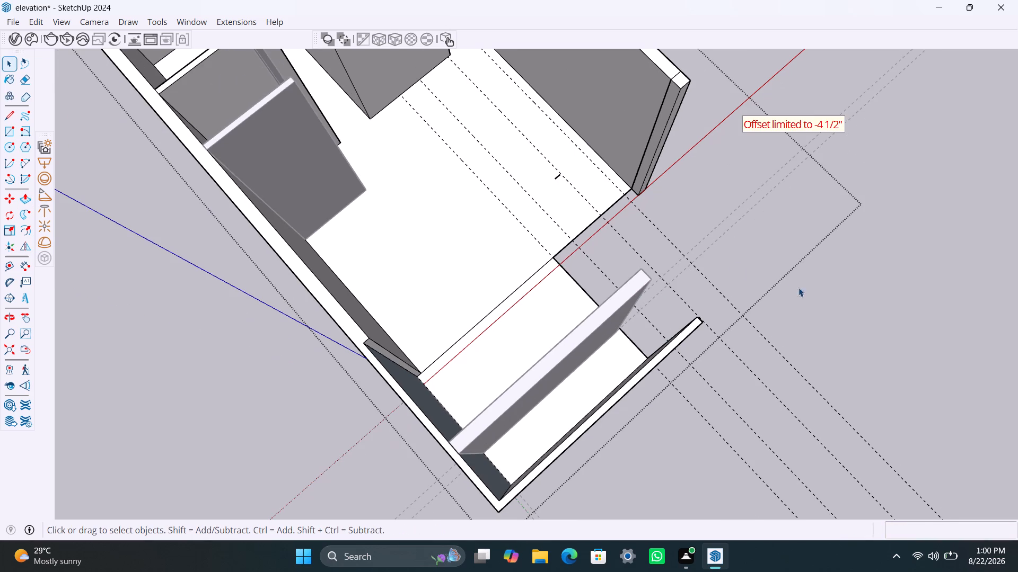
{"action": "left_click", "coordinate": [912, 345]}
{"action": "scroll", "coordinate": [727, 353], "scroll_direction": "down", "scroll_amount": 4}
{"action": "middle_click_drag", "start_coordinate": [668, 389], "coordinate": [257, 298]}
{"action": "double_click", "coordinate": [938, 407]}
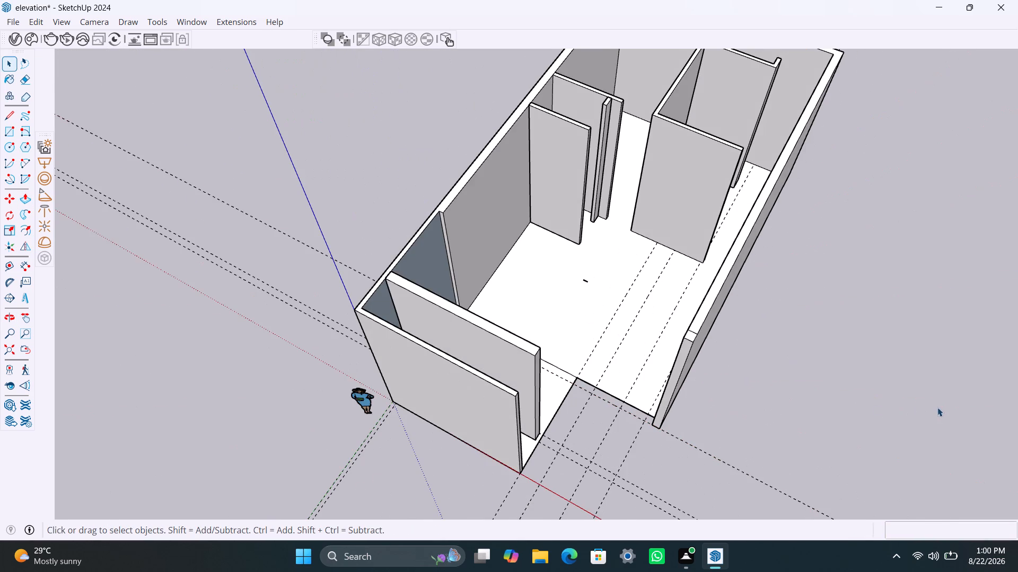
{"action": "left_click", "coordinate": [934, 407]}
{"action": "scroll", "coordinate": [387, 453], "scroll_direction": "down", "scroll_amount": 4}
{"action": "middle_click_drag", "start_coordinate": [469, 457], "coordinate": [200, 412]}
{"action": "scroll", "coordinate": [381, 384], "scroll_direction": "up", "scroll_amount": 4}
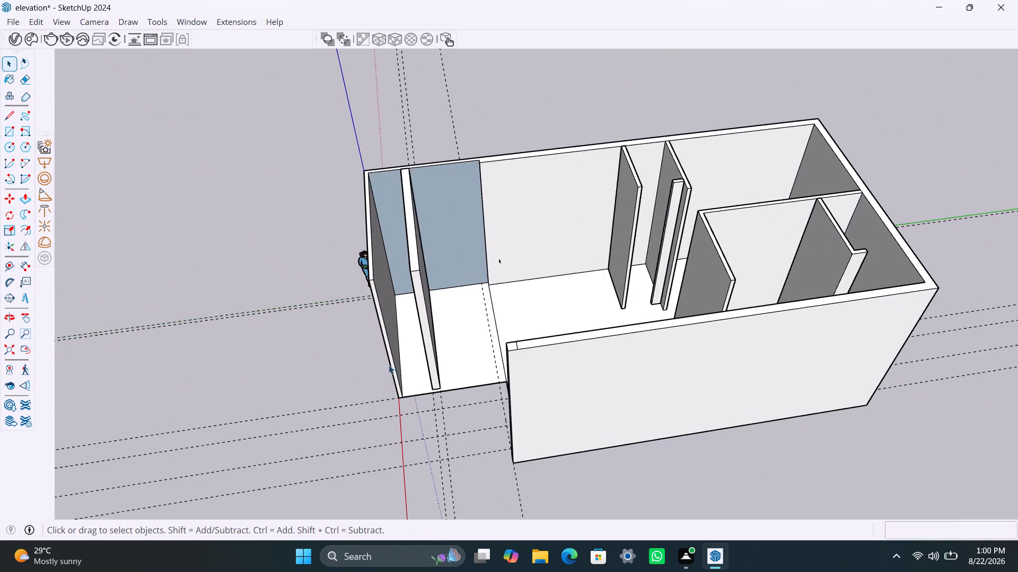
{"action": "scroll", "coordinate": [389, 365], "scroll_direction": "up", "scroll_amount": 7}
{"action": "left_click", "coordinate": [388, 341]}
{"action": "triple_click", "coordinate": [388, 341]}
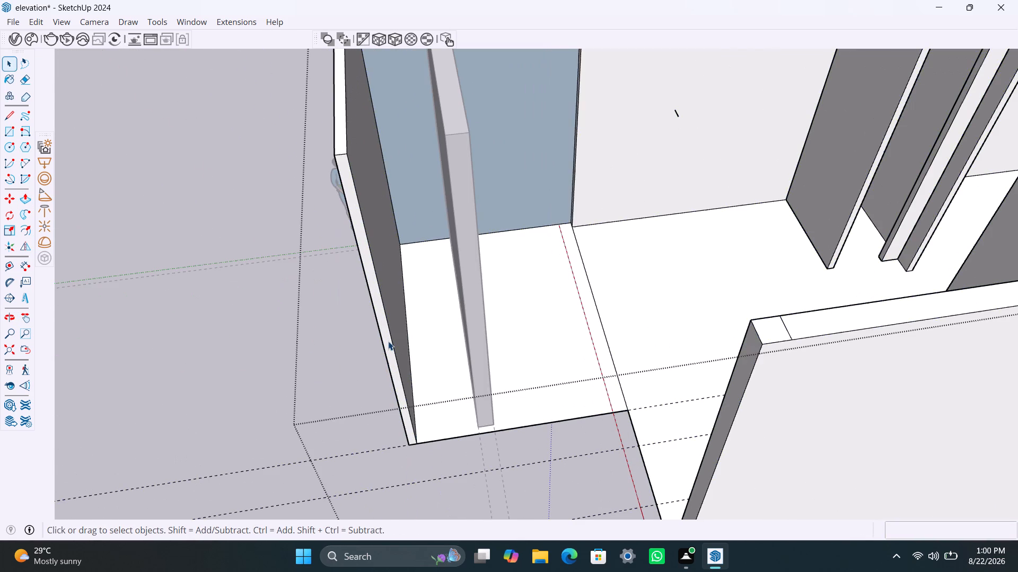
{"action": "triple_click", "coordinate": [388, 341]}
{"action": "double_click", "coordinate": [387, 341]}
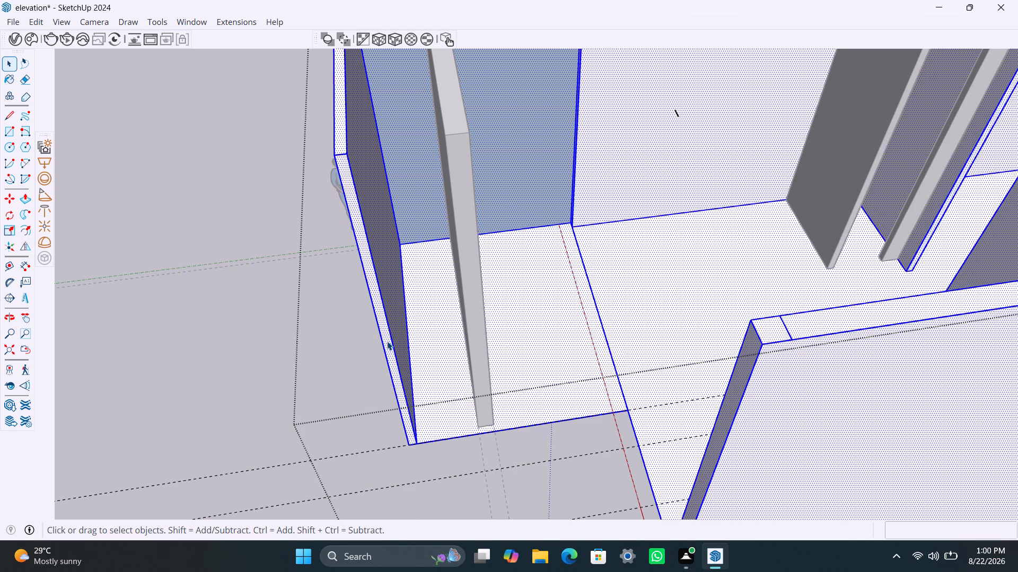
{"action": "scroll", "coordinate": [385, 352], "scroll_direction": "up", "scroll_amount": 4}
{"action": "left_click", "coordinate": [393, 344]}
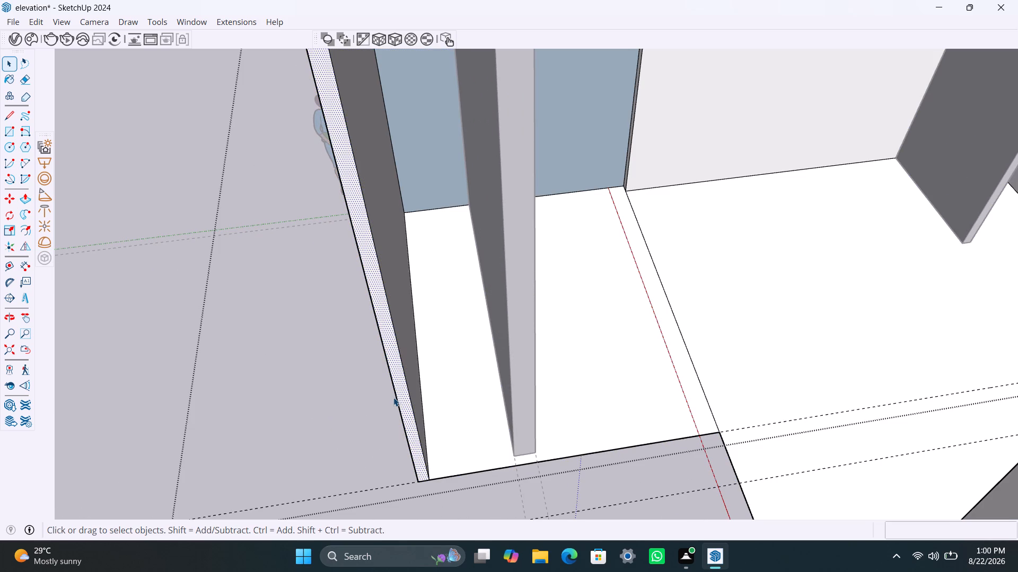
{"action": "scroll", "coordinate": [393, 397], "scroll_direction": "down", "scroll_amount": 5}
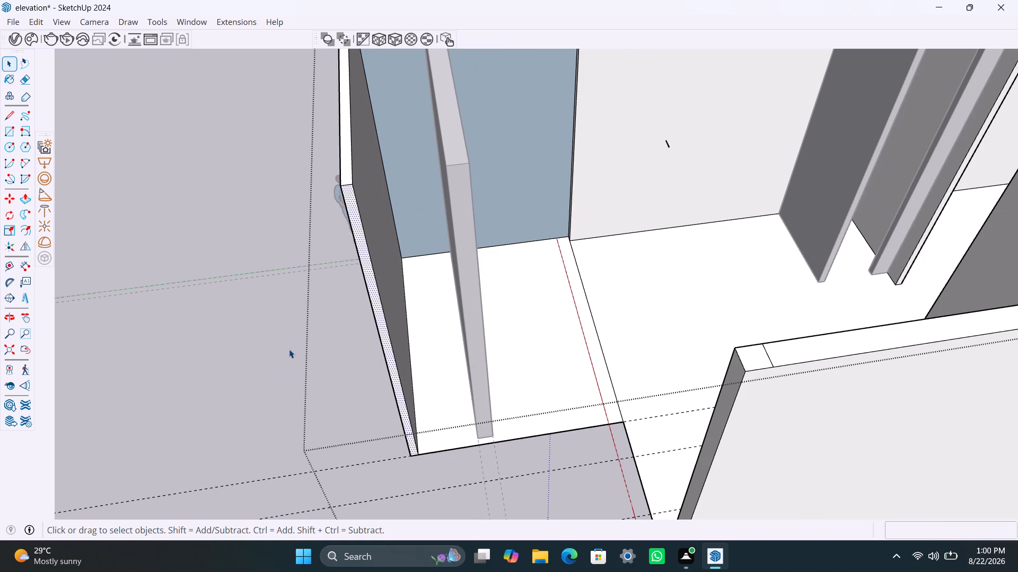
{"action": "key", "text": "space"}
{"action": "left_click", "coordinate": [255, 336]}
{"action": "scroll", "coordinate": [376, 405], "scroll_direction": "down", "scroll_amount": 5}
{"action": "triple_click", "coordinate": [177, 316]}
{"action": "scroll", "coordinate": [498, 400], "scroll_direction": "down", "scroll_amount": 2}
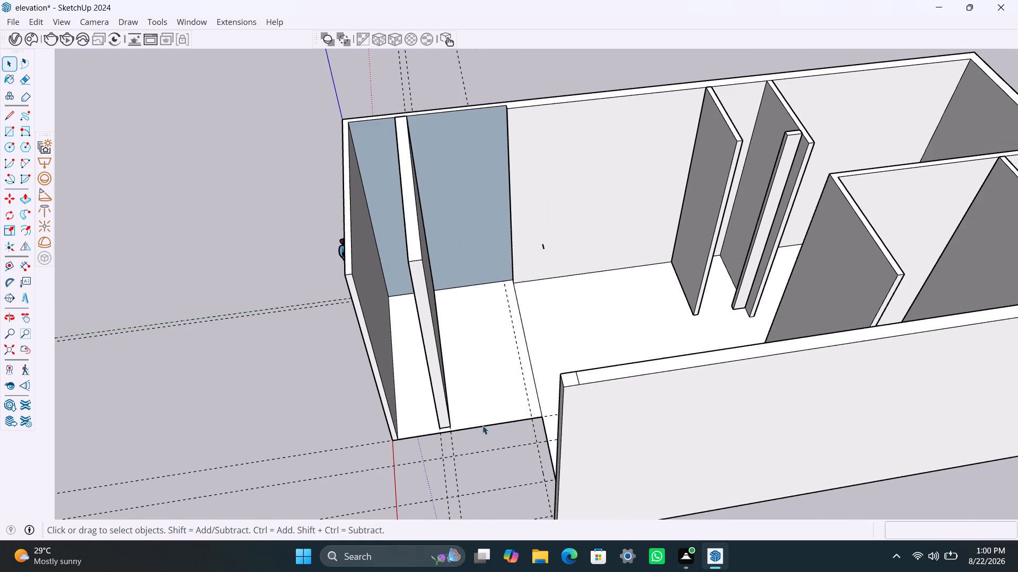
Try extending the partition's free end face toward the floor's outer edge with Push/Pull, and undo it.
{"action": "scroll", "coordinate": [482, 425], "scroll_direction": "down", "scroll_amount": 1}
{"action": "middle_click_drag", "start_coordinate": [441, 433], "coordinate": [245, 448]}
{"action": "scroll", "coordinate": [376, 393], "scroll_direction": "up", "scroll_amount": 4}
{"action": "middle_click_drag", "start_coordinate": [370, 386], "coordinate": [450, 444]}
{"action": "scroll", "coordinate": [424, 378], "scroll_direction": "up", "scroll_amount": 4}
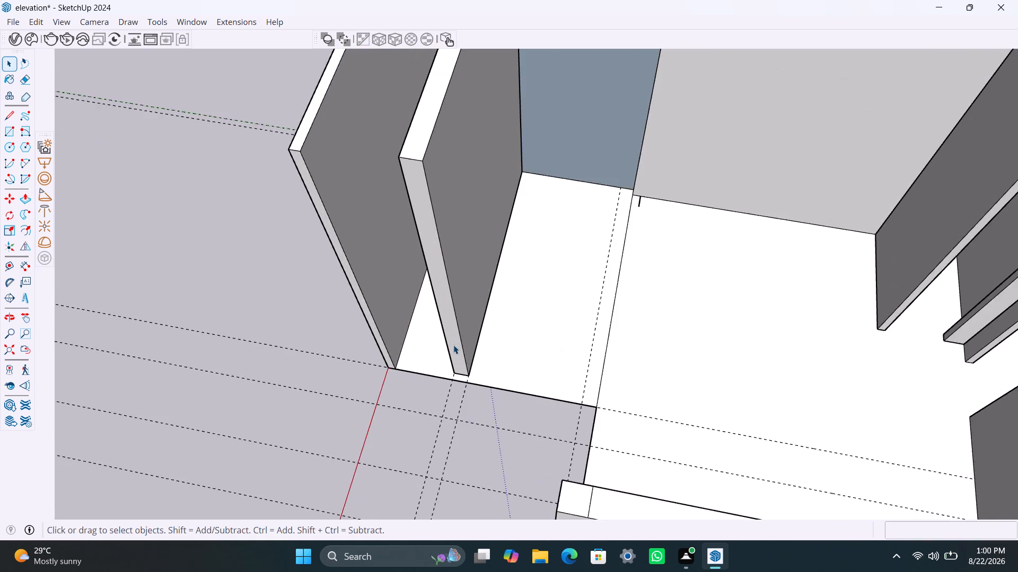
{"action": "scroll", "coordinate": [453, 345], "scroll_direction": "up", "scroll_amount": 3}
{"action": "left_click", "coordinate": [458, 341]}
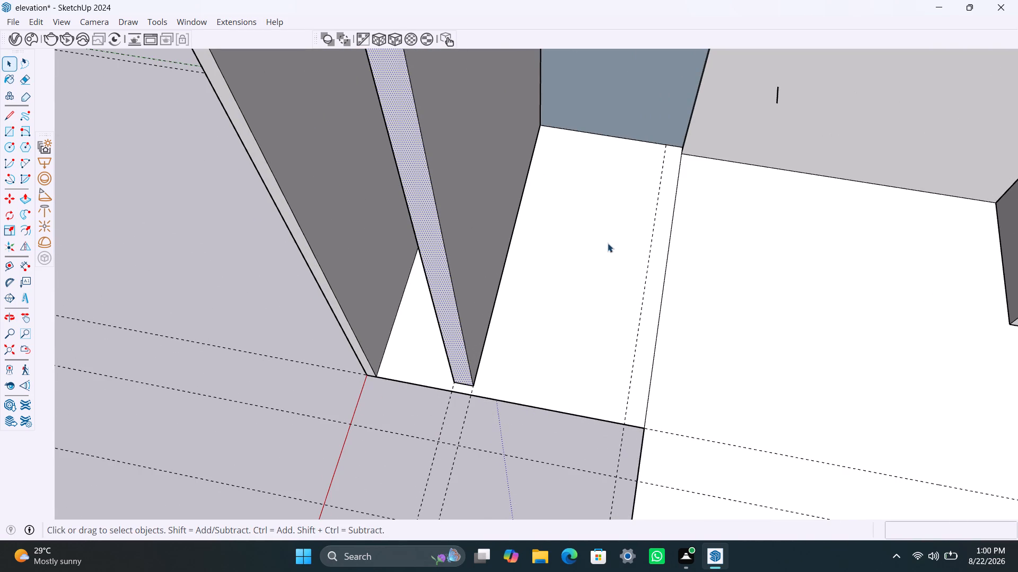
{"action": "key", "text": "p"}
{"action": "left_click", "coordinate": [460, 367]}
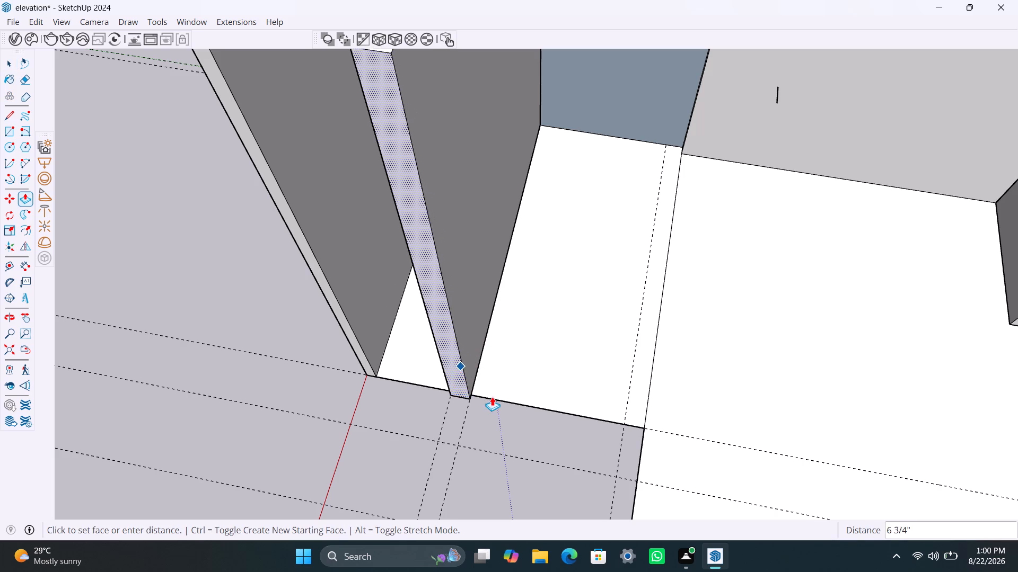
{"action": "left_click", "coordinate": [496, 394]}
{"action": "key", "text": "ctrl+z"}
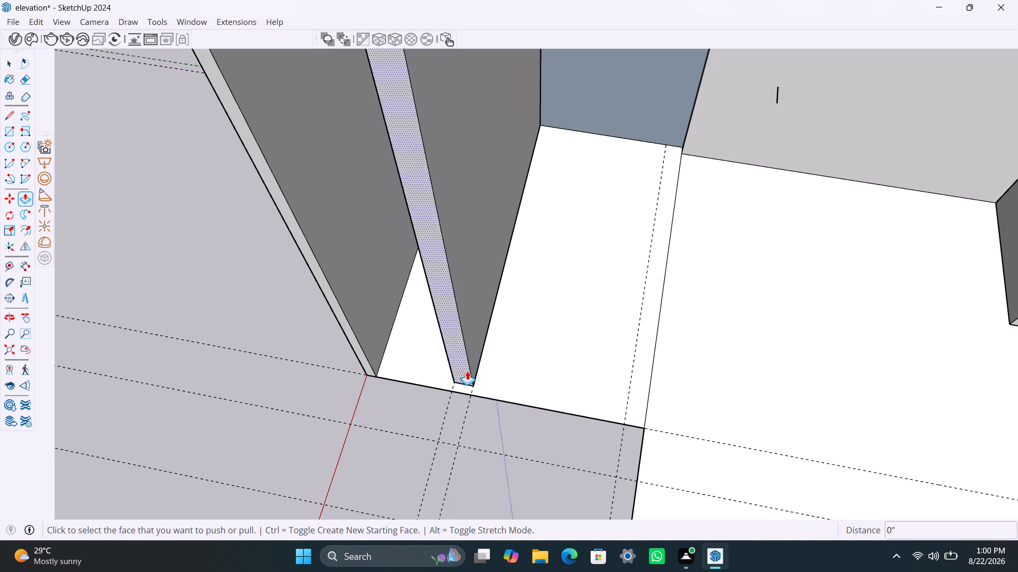
Push/Pull the partition's free end face outward 4 1/2" to the outer edge of the floor.
{"action": "left_click", "coordinate": [468, 370]}
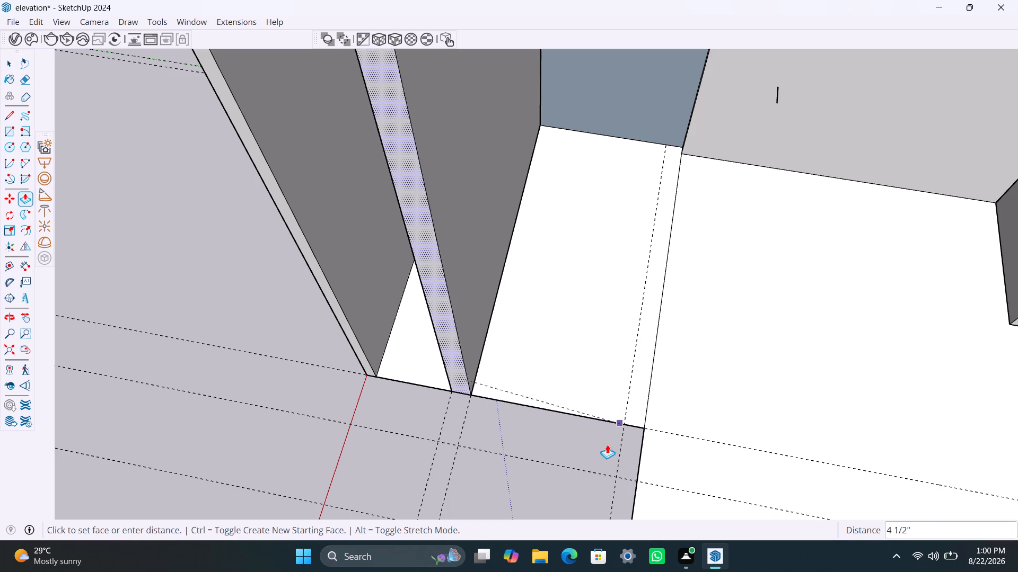
{"action": "left_click", "coordinate": [694, 436]}
Inside the wall group, delete the stray short line floating in front of the new partition, and leave the group.
{"action": "scroll", "coordinate": [529, 310], "scroll_direction": "down", "scroll_amount": 6}
{"action": "middle_click_drag", "start_coordinate": [512, 333], "coordinate": [395, 339]}
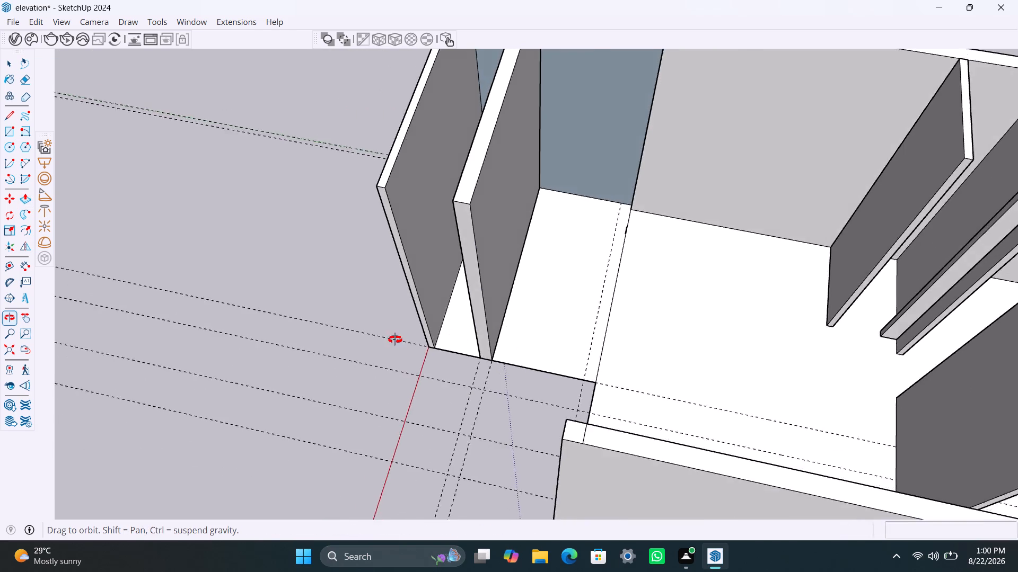
{"action": "middle_click_drag", "start_coordinate": [395, 339], "coordinate": [194, 311]}
{"action": "scroll", "coordinate": [398, 239], "scroll_direction": "up", "scroll_amount": 1}
{"action": "key", "text": "space"}
{"action": "scroll", "coordinate": [482, 196], "scroll_direction": "up", "scroll_amount": 4}
{"action": "left_click_drag", "start_coordinate": [460, 180], "coordinate": [506, 211]}
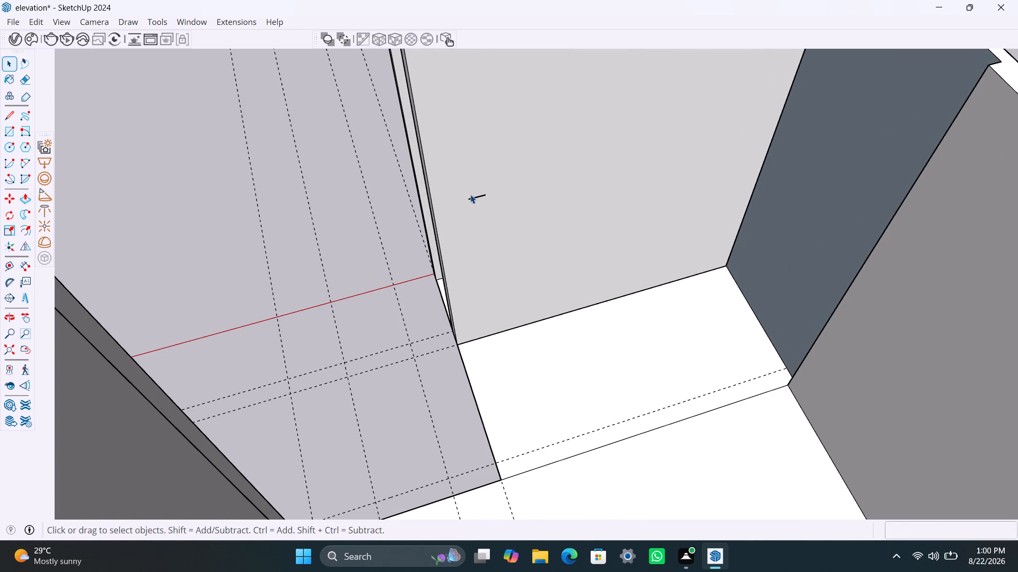
{"action": "left_click", "coordinate": [476, 197]}
{"action": "triple_click", "coordinate": [476, 197]}
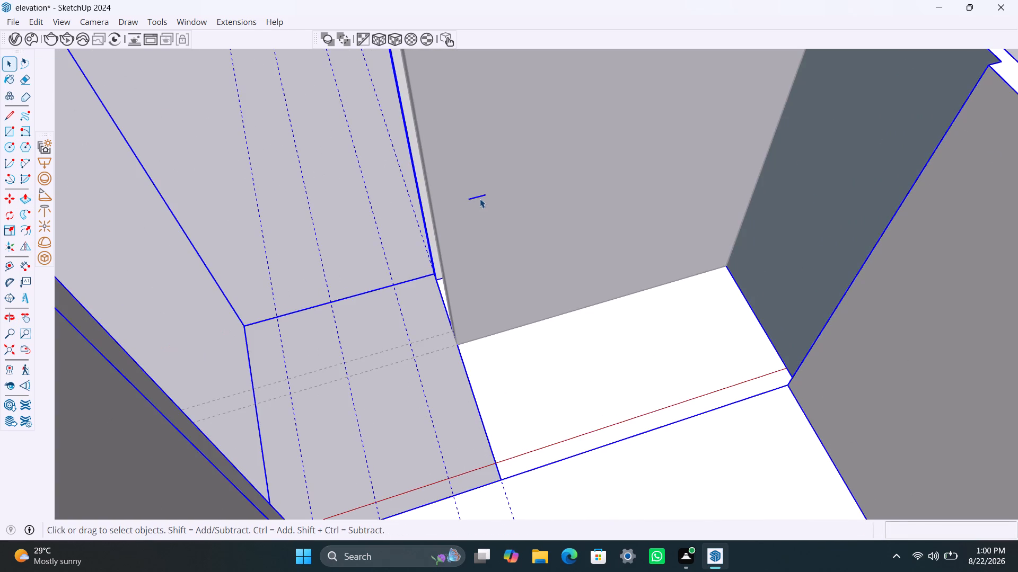
{"action": "triple_click", "coordinate": [480, 199]}
{"action": "left_click", "coordinate": [478, 199]}
{"action": "key", "text": "Delete"}
{"action": "scroll", "coordinate": [462, 198], "scroll_direction": "down", "scroll_amount": 6}
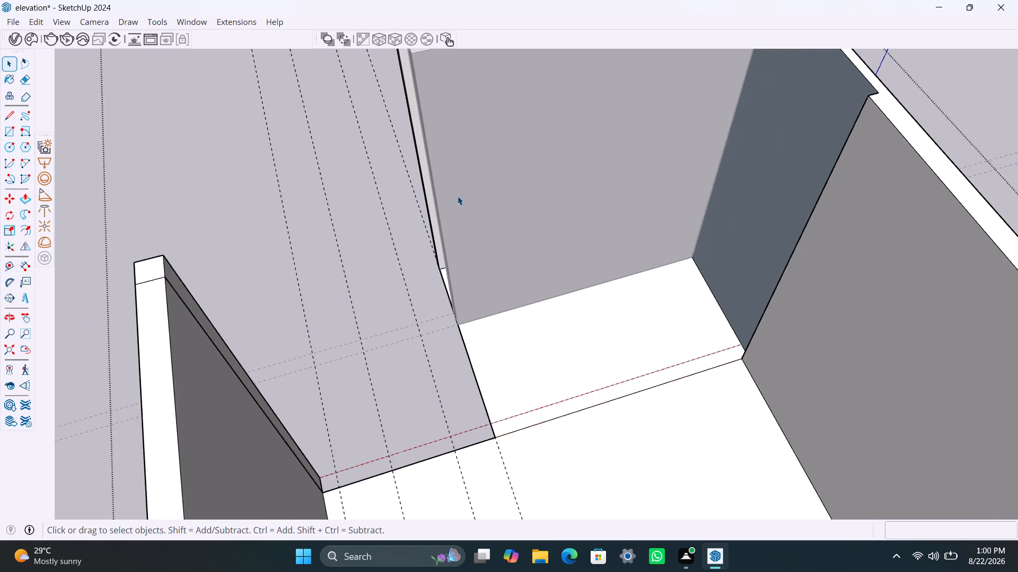
{"action": "scroll", "coordinate": [458, 196], "scroll_direction": "down", "scroll_amount": 9}
{"action": "left_click", "coordinate": [788, 147]}
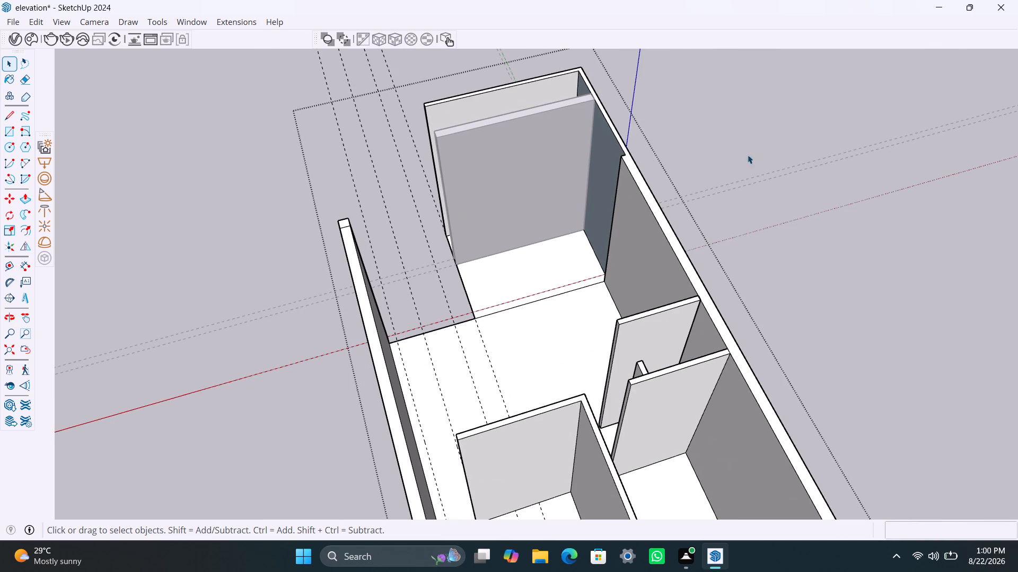
{"action": "left_click", "coordinate": [774, 148]}
Copy the vertical edge at the partition's free end 9" inward along its room-side face.
{"action": "scroll", "coordinate": [473, 211], "scroll_direction": "up", "scroll_amount": 2}
{"action": "middle_click_drag", "start_coordinate": [473, 248], "coordinate": [384, 260]}
{"action": "scroll", "coordinate": [452, 189], "scroll_direction": "up", "scroll_amount": 3}
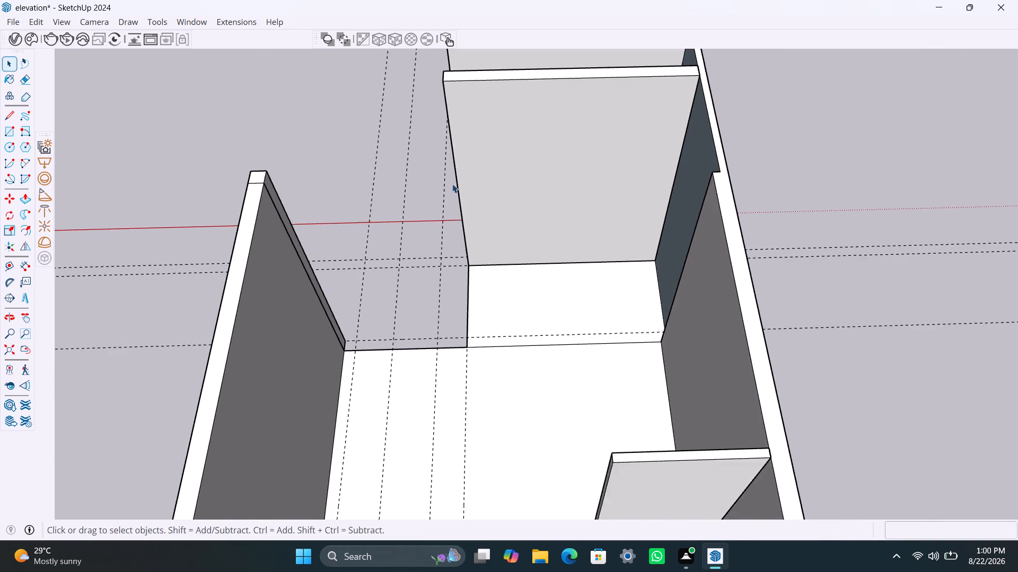
{"action": "middle_click_drag", "start_coordinate": [455, 184], "coordinate": [467, 181]}
{"action": "left_click", "coordinate": [455, 172]}
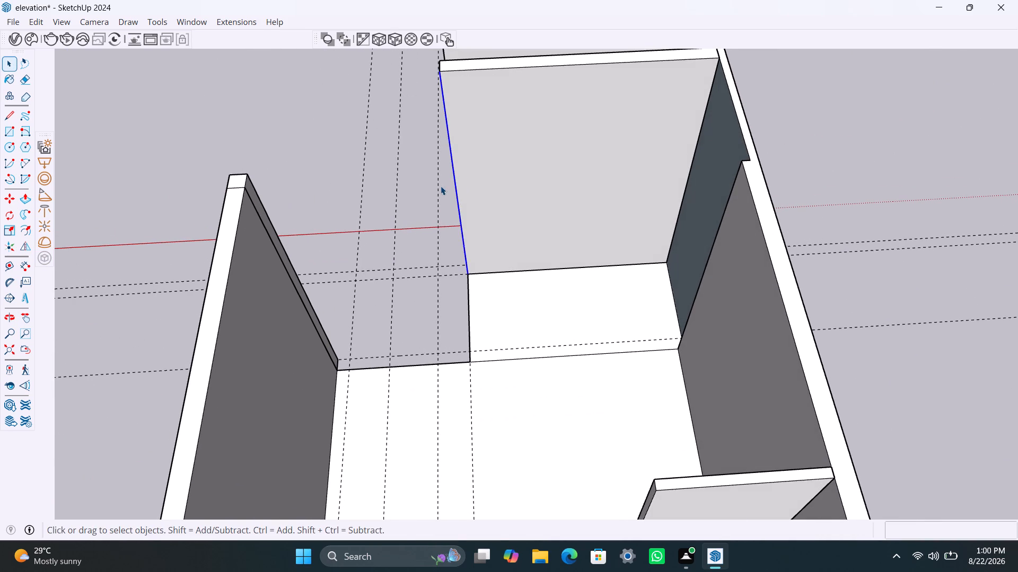
{"action": "key", "text": "m"}
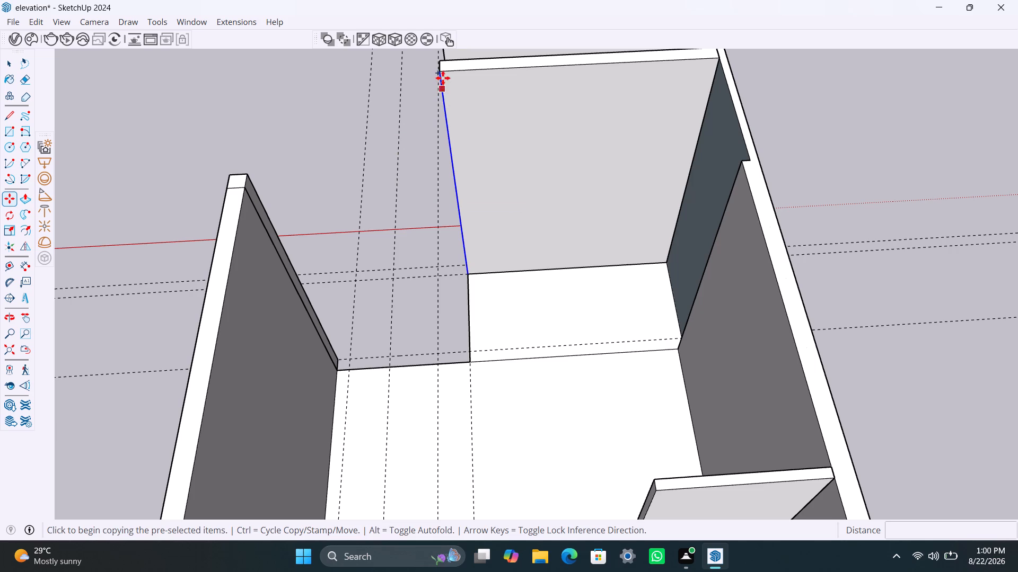
{"action": "left_click", "coordinate": [444, 74]}
{"action": "key", "text": "4"}
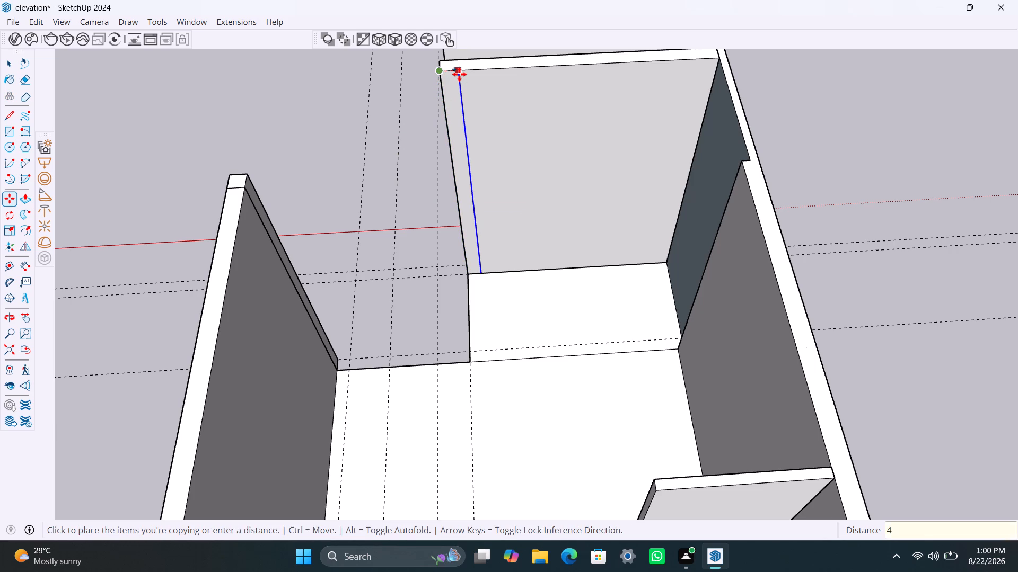
{"action": "key", "text": "BackSpace"}
{"action": "type", "text": "9\""}
{"action": "key", "text": "Return"}
{"action": "key", "text": "space"}
Push/Pull the 9" strip at the partition's free end out 6' 7 1/2" to the floor corner, forming a return wall.
{"action": "left_click", "coordinate": [450, 93]}
{"action": "left_click", "coordinate": [450, 93]}
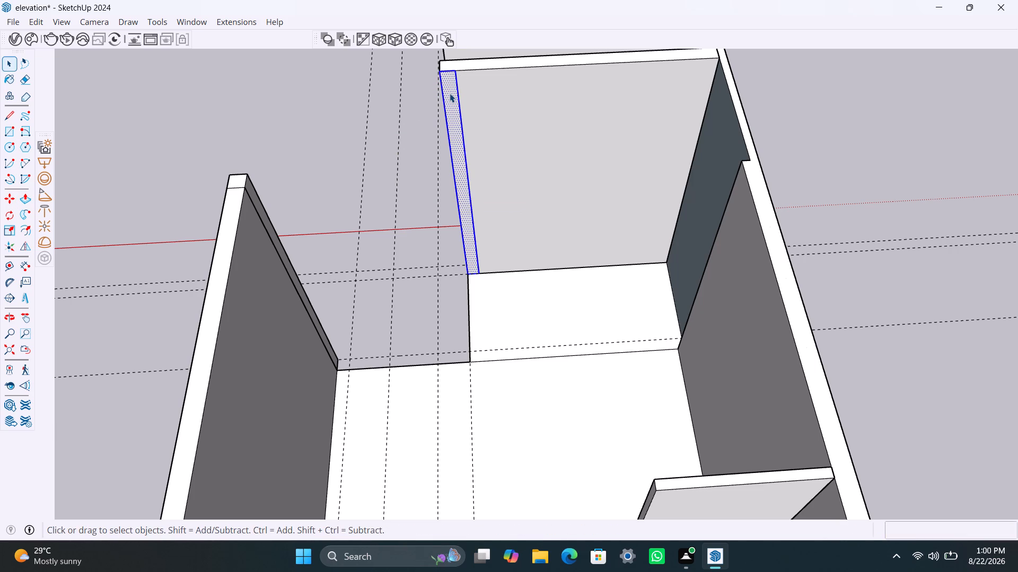
{"action": "key", "text": "p"}
{"action": "left_click", "coordinate": [450, 93]}
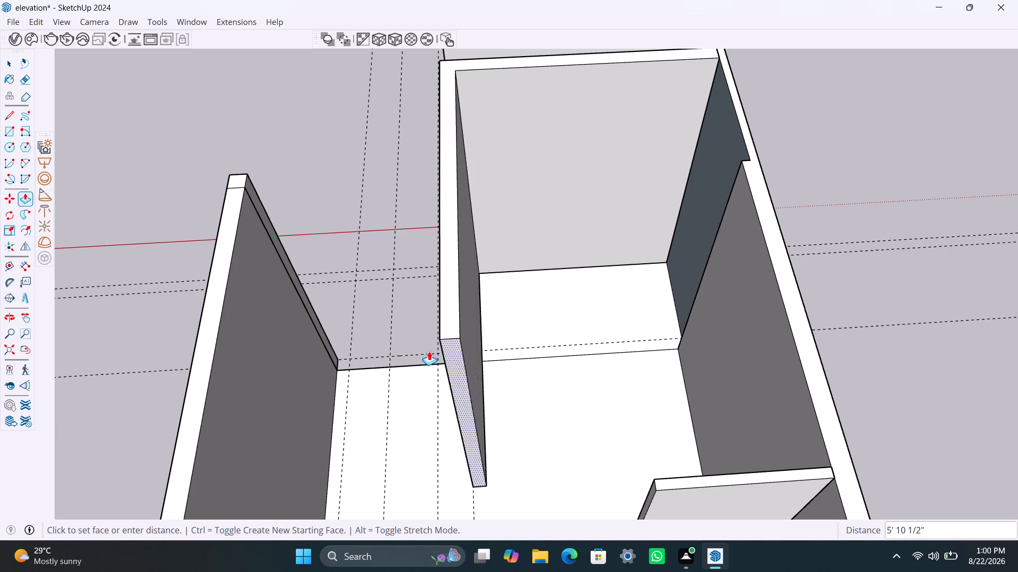
{"action": "scroll", "coordinate": [428, 352], "scroll_direction": "down", "scroll_amount": 2}
{"action": "middle_click_drag", "start_coordinate": [418, 359], "coordinate": [742, 315]}
{"action": "scroll", "coordinate": [460, 355], "scroll_direction": "down", "scroll_amount": 3}
{"action": "middle_click_drag", "start_coordinate": [452, 365], "coordinate": [453, 365]}
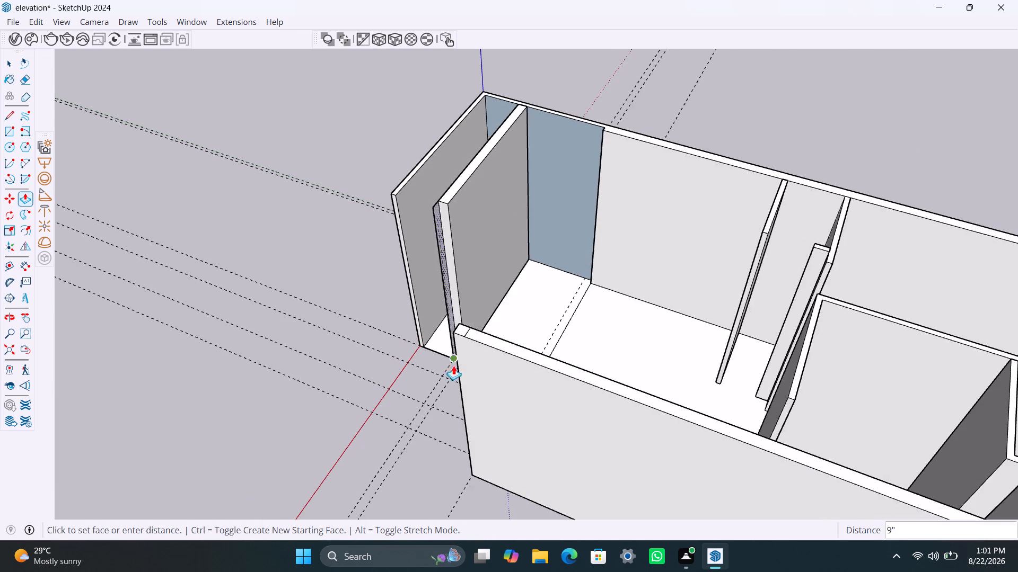
{"action": "middle_click_drag", "start_coordinate": [453, 365], "coordinate": [783, 400]}
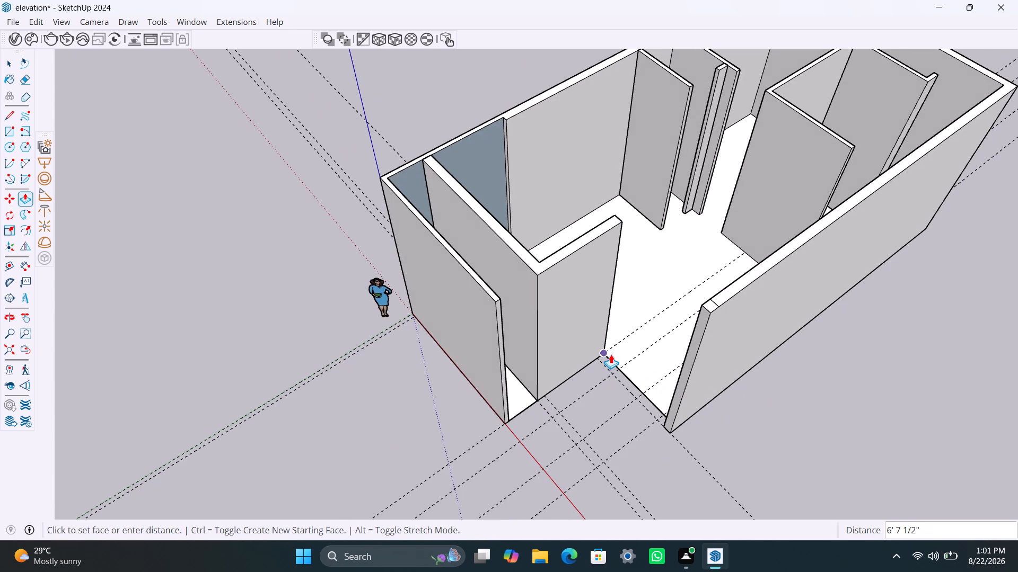
{"action": "left_click", "coordinate": [611, 354]}
{"action": "key", "text": "space"}
Inside the wall group, reverse the blue back face on the long wall beside the partition, and leave the group.
{"action": "scroll", "coordinate": [561, 254], "scroll_direction": "down", "scroll_amount": 5}
{"action": "middle_click_drag", "start_coordinate": [574, 259], "coordinate": [427, 328]}
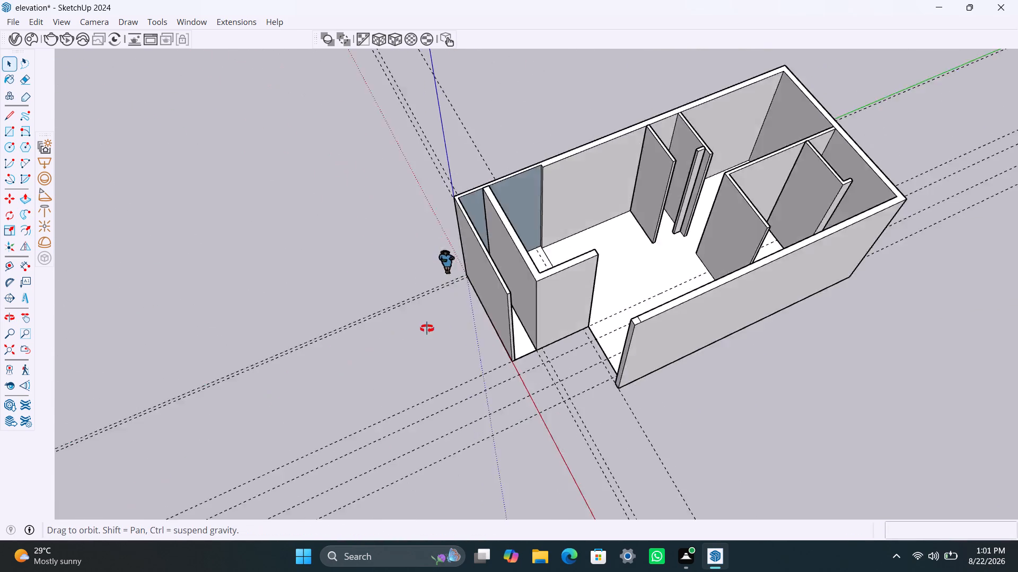
{"action": "middle_click_drag", "start_coordinate": [427, 328], "coordinate": [305, 339]}
{"action": "scroll", "coordinate": [513, 269], "scroll_direction": "up", "scroll_amount": 3}
{"action": "middle_click_drag", "start_coordinate": [540, 224], "coordinate": [561, 77]}
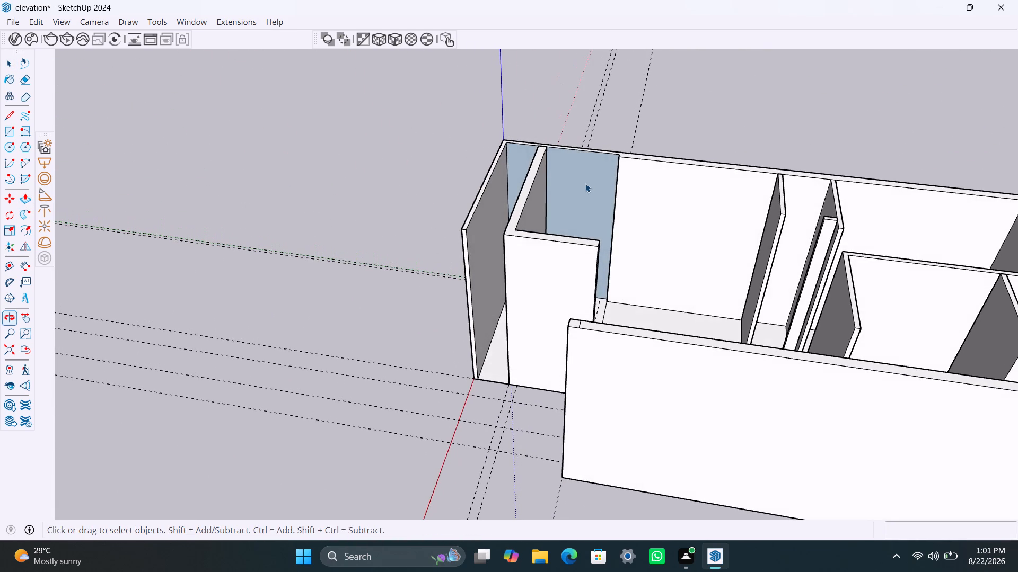
{"action": "left_click", "coordinate": [585, 184]}
{"action": "triple_click", "coordinate": [584, 185]}
{"action": "left_click", "coordinate": [583, 183]}
{"action": "left_click", "coordinate": [583, 183]}
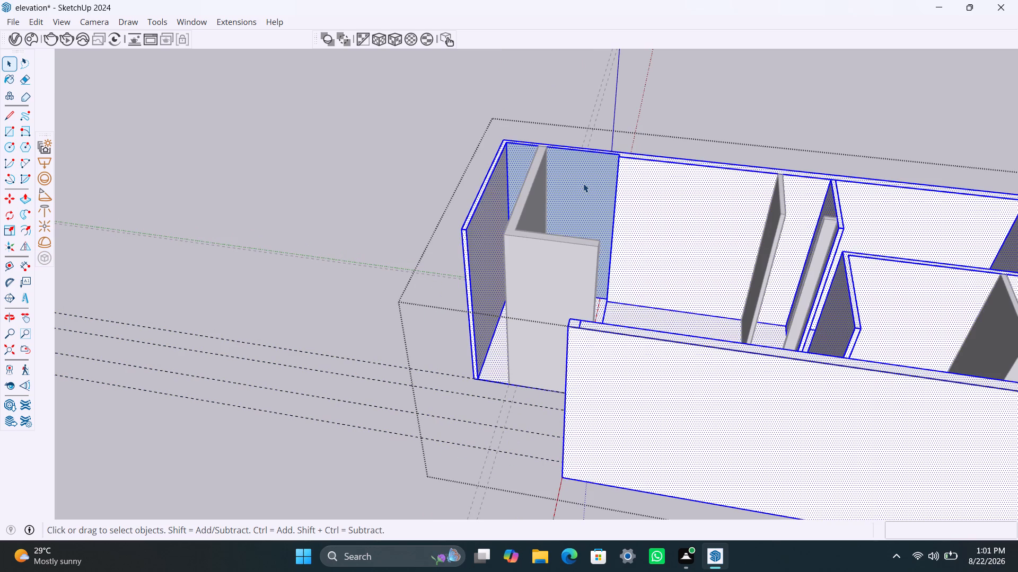
{"action": "left_click", "coordinate": [583, 183]}
{"action": "left_click", "coordinate": [568, 184]}
{"action": "right_click", "coordinate": [568, 184]}
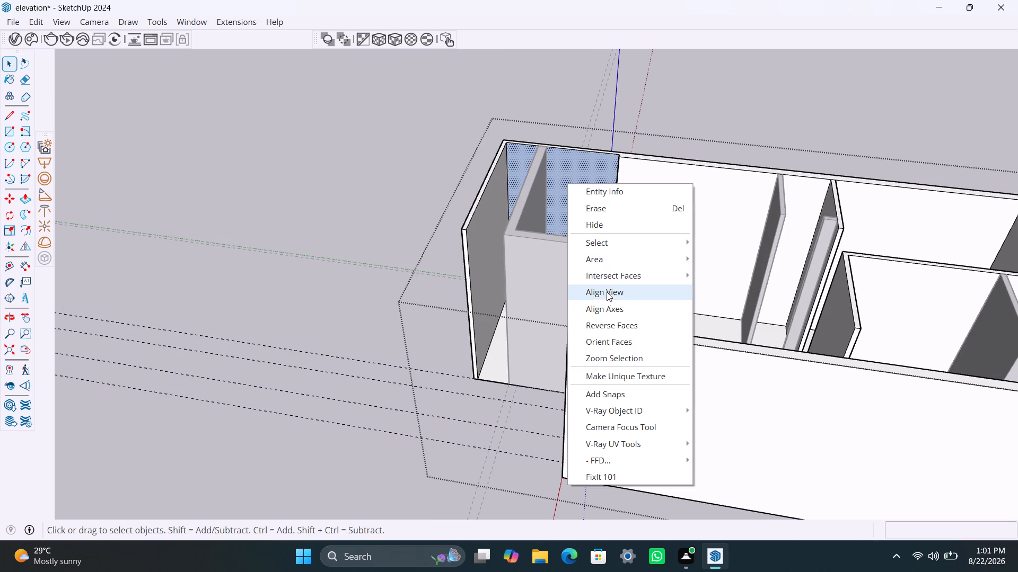
{"action": "left_click", "coordinate": [613, 327]}
{"action": "left_click", "coordinate": [684, 132]}
{"action": "scroll", "coordinate": [417, 244], "scroll_direction": "down", "scroll_amount": 5}
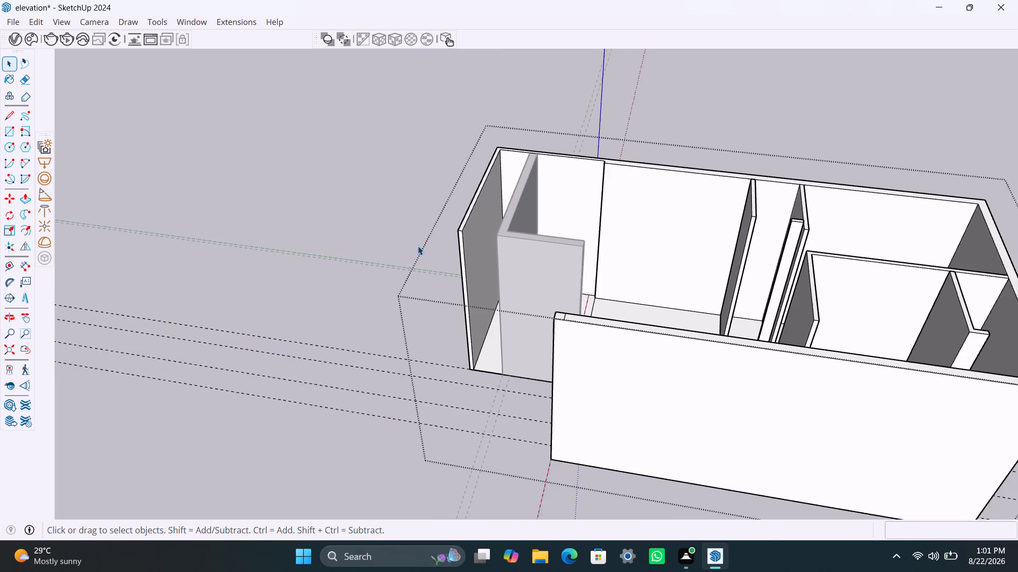
{"action": "double_click", "coordinate": [286, 266]}
{"action": "left_click", "coordinate": [284, 262]}
Inside the wall group, push the narrow jog face on the long wall's inner side back to the partition.
{"action": "scroll", "coordinate": [320, 254], "scroll_direction": "down", "scroll_amount": 5}
{"action": "middle_click_drag", "start_coordinate": [324, 264], "coordinate": [616, 376]}
{"action": "scroll", "coordinate": [576, 298], "scroll_direction": "up", "scroll_amount": 4}
{"action": "middle_click_drag", "start_coordinate": [565, 326], "coordinate": [352, 351]}
{"action": "scroll", "coordinate": [446, 270], "scroll_direction": "up", "scroll_amount": 3}
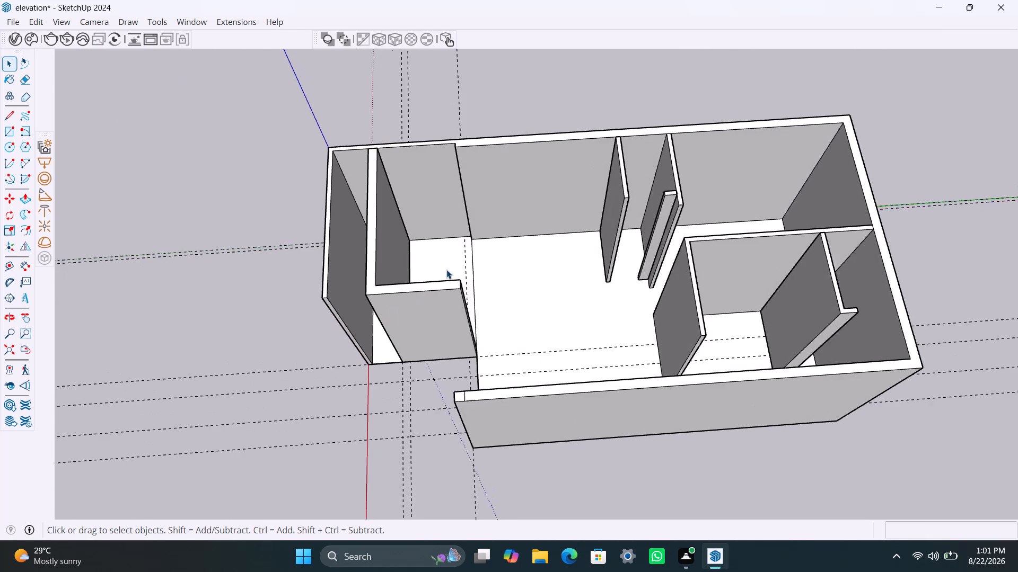
{"action": "middle_click_drag", "start_coordinate": [463, 279], "coordinate": [529, 287]}
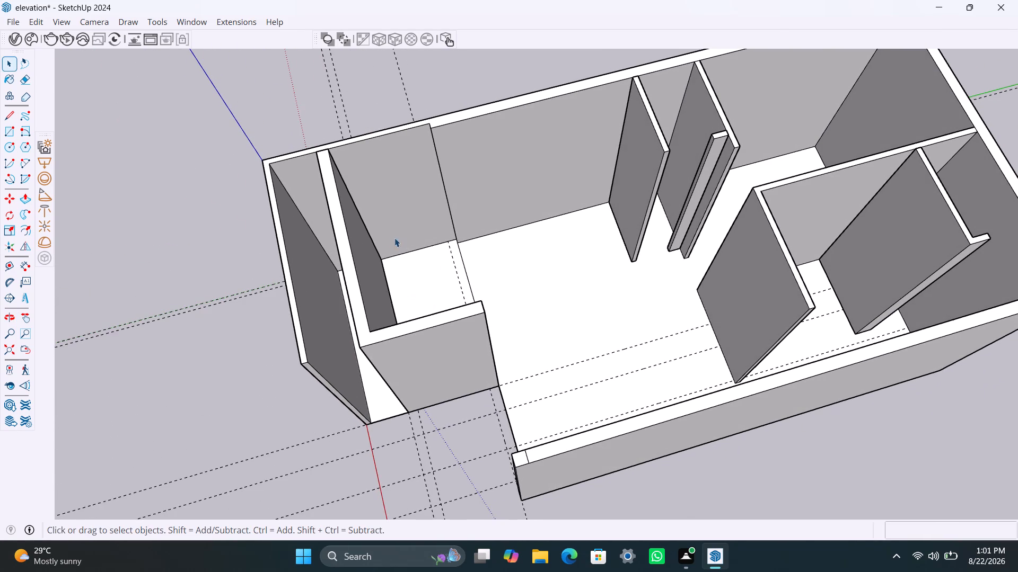
{"action": "middle_click_drag", "start_coordinate": [379, 239], "coordinate": [458, 248]}
{"action": "scroll", "coordinate": [440, 208], "scroll_direction": "up", "scroll_amount": 3}
{"action": "left_click", "coordinate": [440, 193]}
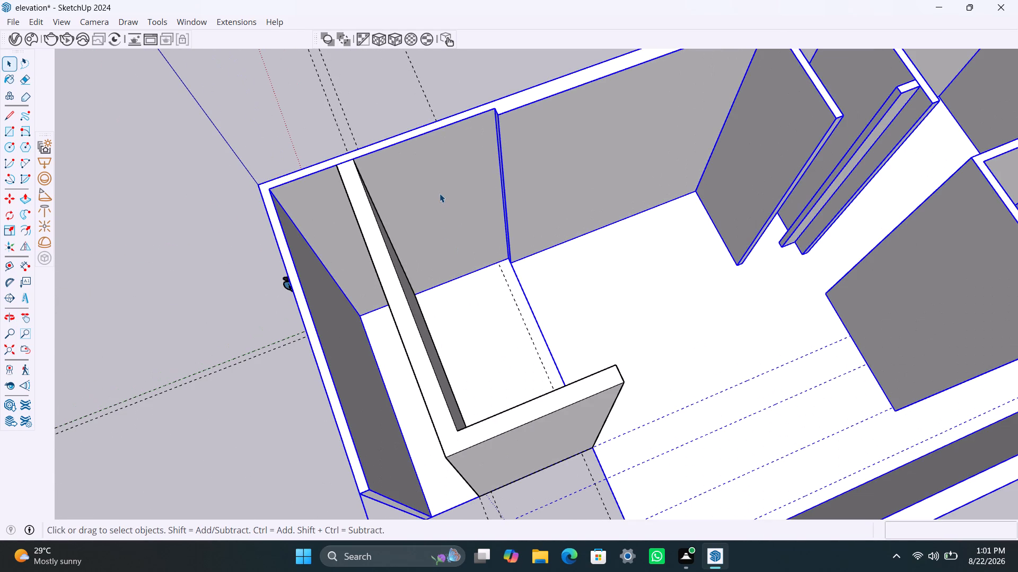
{"action": "triple_click", "coordinate": [440, 193]}
{"action": "left_click", "coordinate": [437, 190]}
{"action": "scroll", "coordinate": [455, 180], "scroll_direction": "up", "scroll_amount": 1}
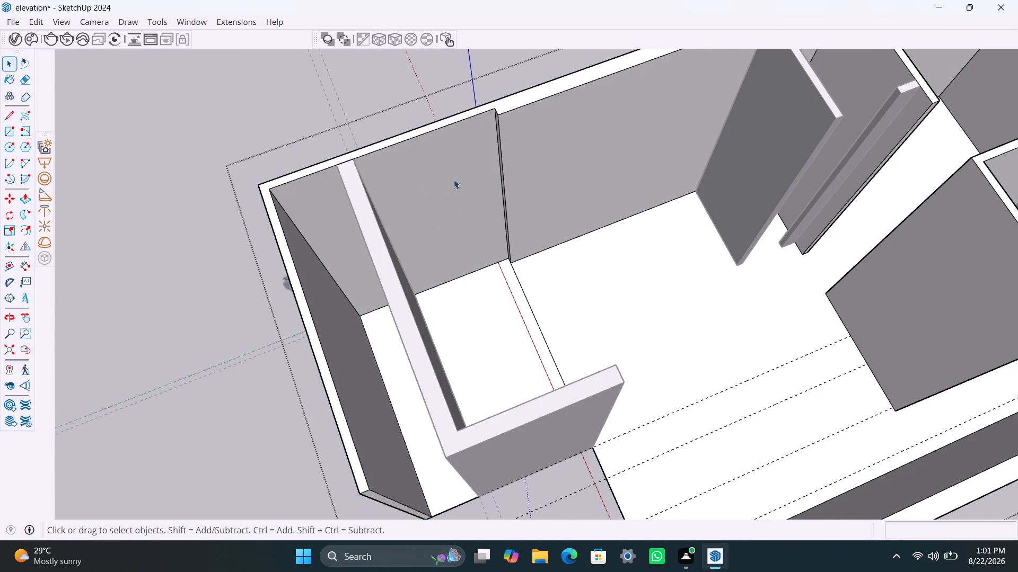
{"action": "scroll", "coordinate": [454, 180], "scroll_direction": "up", "scroll_amount": 1}
{"action": "middle_click_drag", "start_coordinate": [429, 203], "coordinate": [549, 219]}
{"action": "scroll", "coordinate": [478, 191], "scroll_direction": "up", "scroll_amount": 3}
{"action": "middle_click_drag", "start_coordinate": [457, 185], "coordinate": [561, 183]}
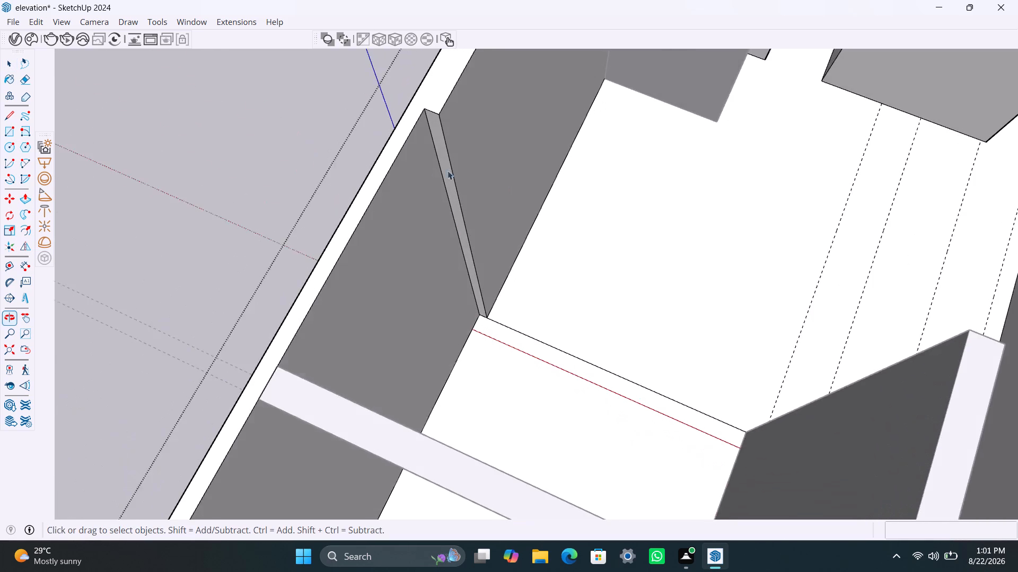
{"action": "scroll", "coordinate": [433, 167], "scroll_direction": "up", "scroll_amount": 2}
{"action": "double_click", "coordinate": [443, 146]}
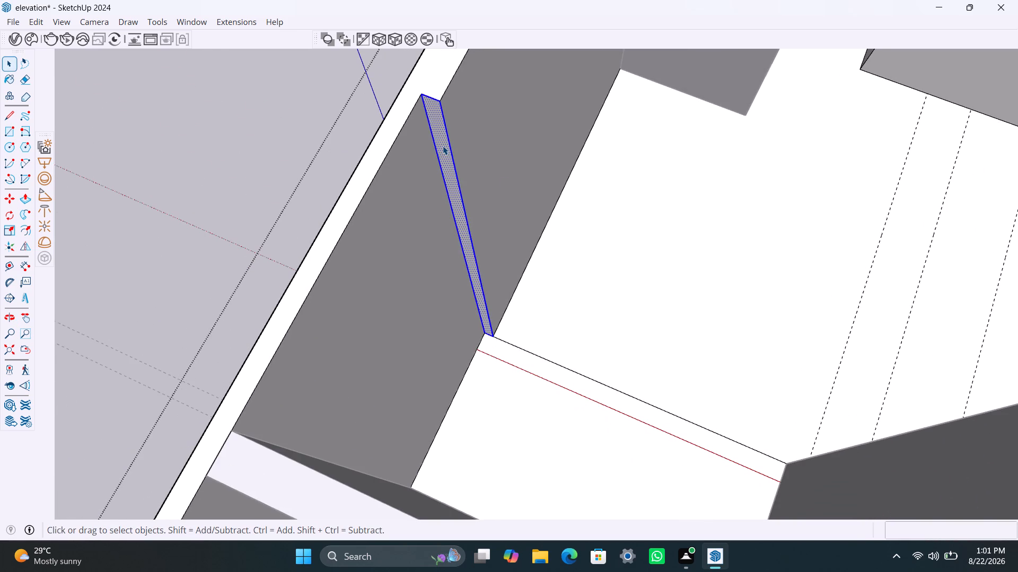
{"action": "left_click", "coordinate": [443, 146]}
{"action": "left_click", "coordinate": [440, 145]}
{"action": "key", "text": "p"}
{"action": "left_click", "coordinate": [440, 144]}
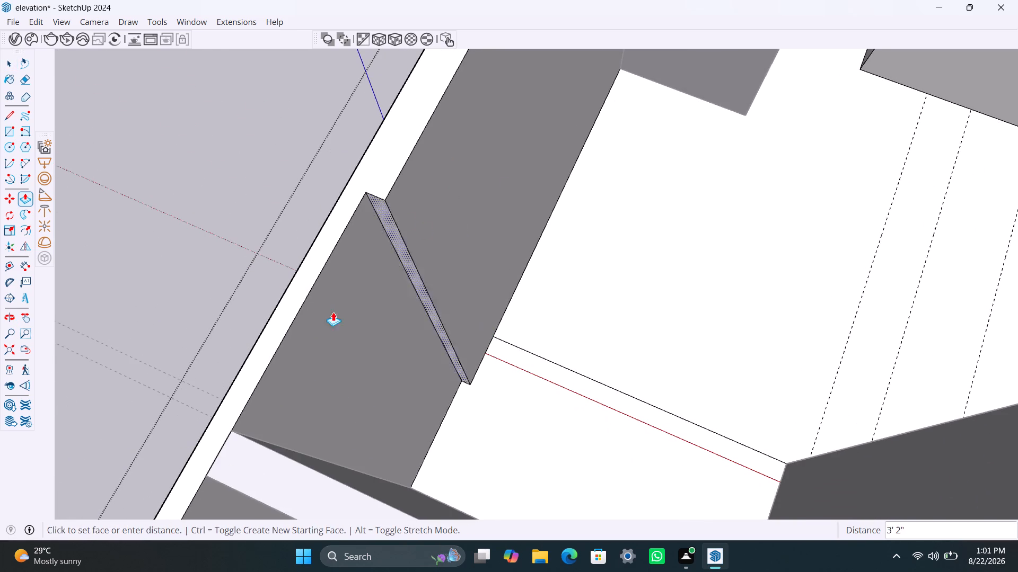
{"action": "left_click", "coordinate": [262, 450]}
{"action": "key", "text": "space"}
{"action": "left_click", "coordinate": [142, 300]}
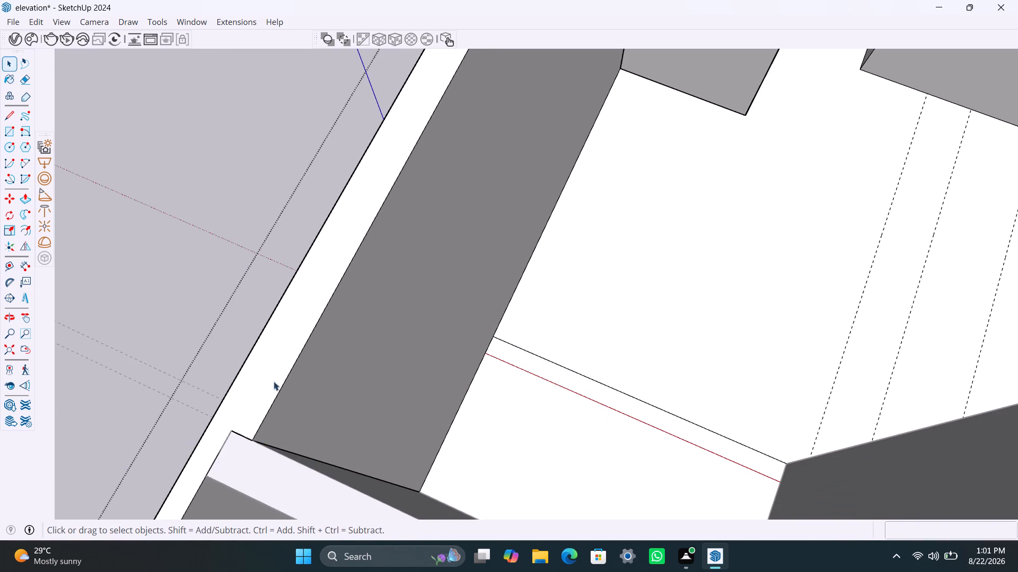
Examine the junction of the partition's top with the long wall, and leave the wall group.
{"action": "scroll", "coordinate": [275, 383], "scroll_direction": "down", "scroll_amount": 6}
{"action": "scroll", "coordinate": [273, 418], "scroll_direction": "up", "scroll_amount": 20}
{"action": "scroll", "coordinate": [273, 418], "scroll_direction": "up", "scroll_amount": 3}
{"action": "scroll", "coordinate": [250, 431], "scroll_direction": "down", "scroll_amount": 1}
{"action": "scroll", "coordinate": [250, 430], "scroll_direction": "up", "scroll_amount": 7}
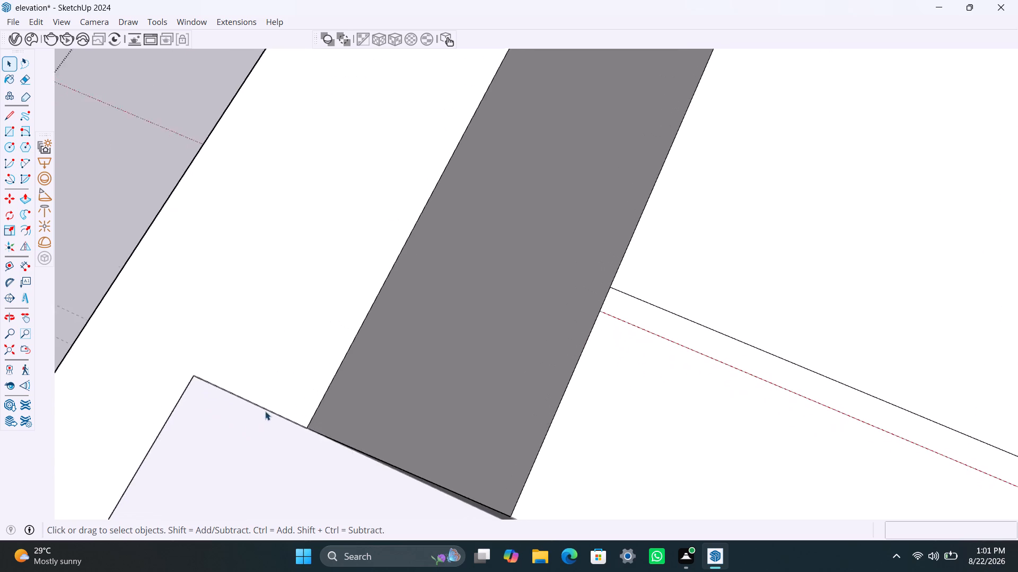
{"action": "scroll", "coordinate": [274, 414], "scroll_direction": "up", "scroll_amount": 5}
{"action": "middle_click_drag", "start_coordinate": [272, 415], "coordinate": [49, 403]}
{"action": "scroll", "coordinate": [263, 364], "scroll_direction": "down", "scroll_amount": 4}
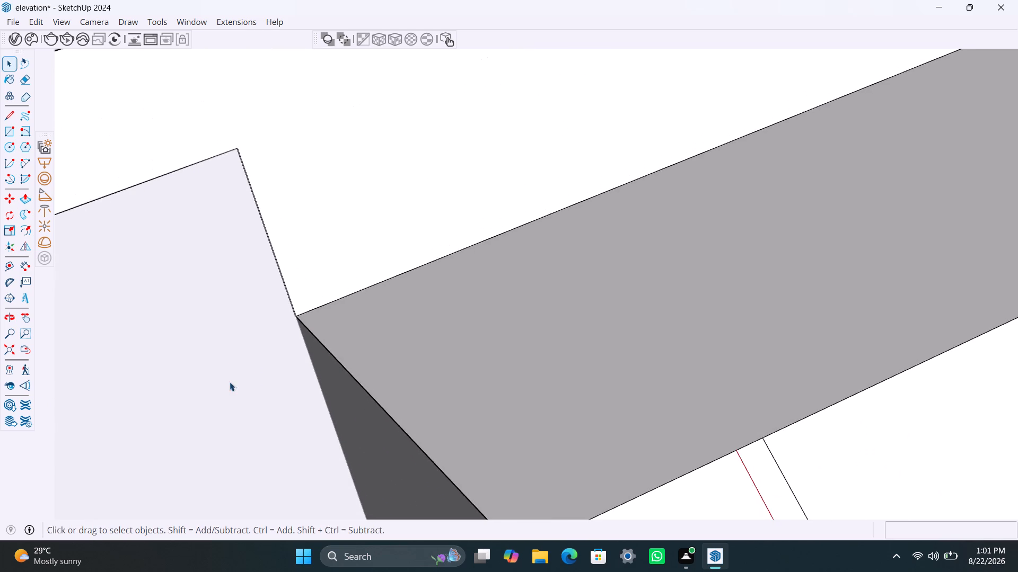
{"action": "scroll", "coordinate": [230, 375], "scroll_direction": "down", "scroll_amount": 20}
{"action": "scroll", "coordinate": [301, 314], "scroll_direction": "down", "scroll_amount": 7}
{"action": "scroll", "coordinate": [365, 282], "scroll_direction": "down", "scroll_amount": 10}
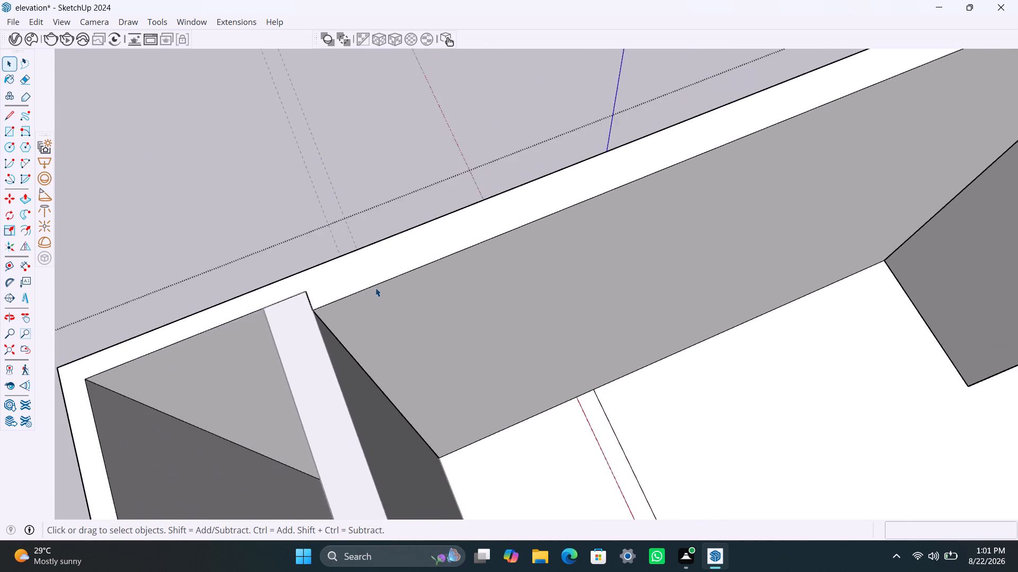
{"action": "scroll", "coordinate": [375, 288], "scroll_direction": "down", "scroll_amount": 6}
{"action": "left_click_drag", "start_coordinate": [348, 185], "coordinate": [350, 178]}
{"action": "triple_click", "coordinate": [350, 177]}
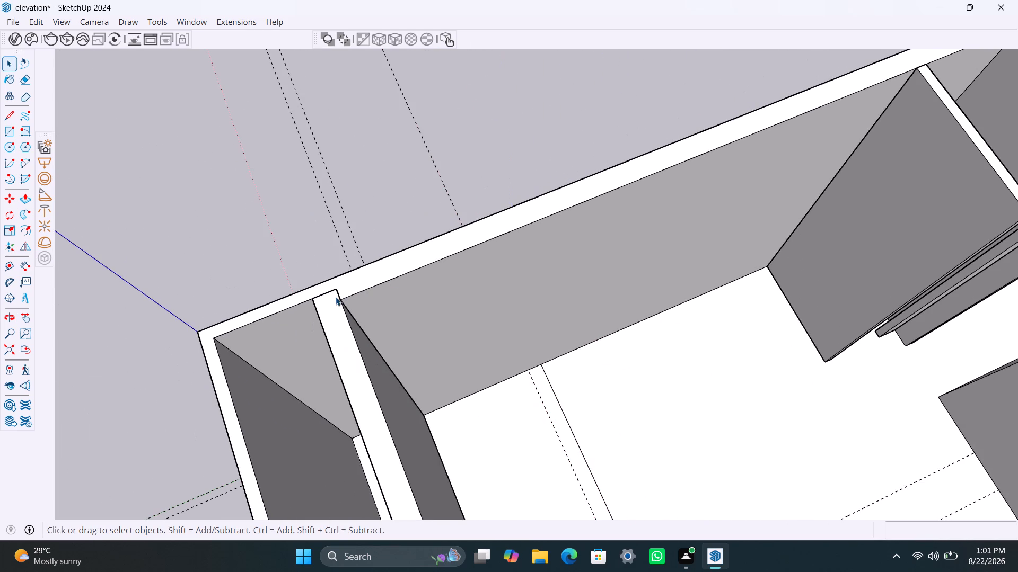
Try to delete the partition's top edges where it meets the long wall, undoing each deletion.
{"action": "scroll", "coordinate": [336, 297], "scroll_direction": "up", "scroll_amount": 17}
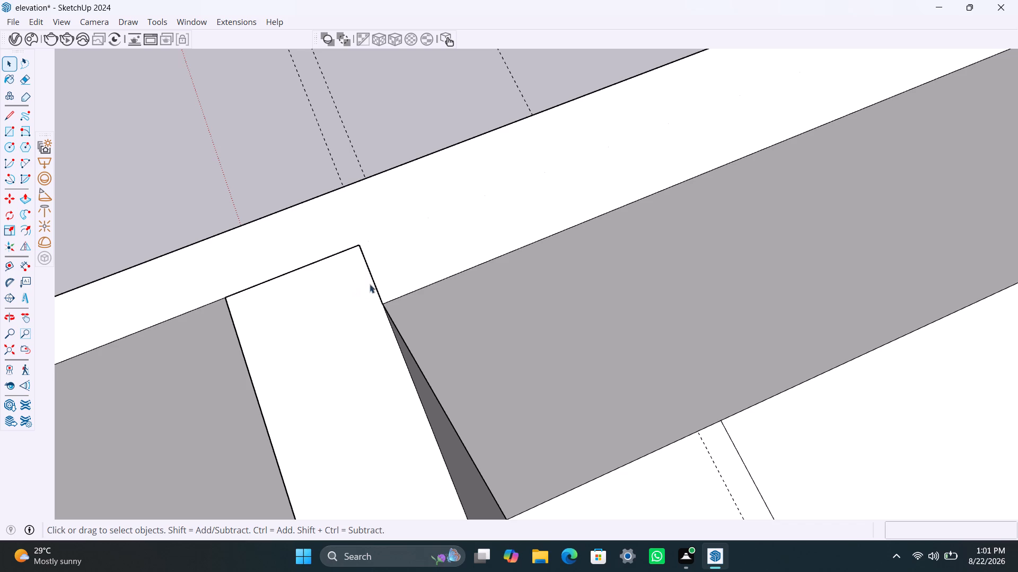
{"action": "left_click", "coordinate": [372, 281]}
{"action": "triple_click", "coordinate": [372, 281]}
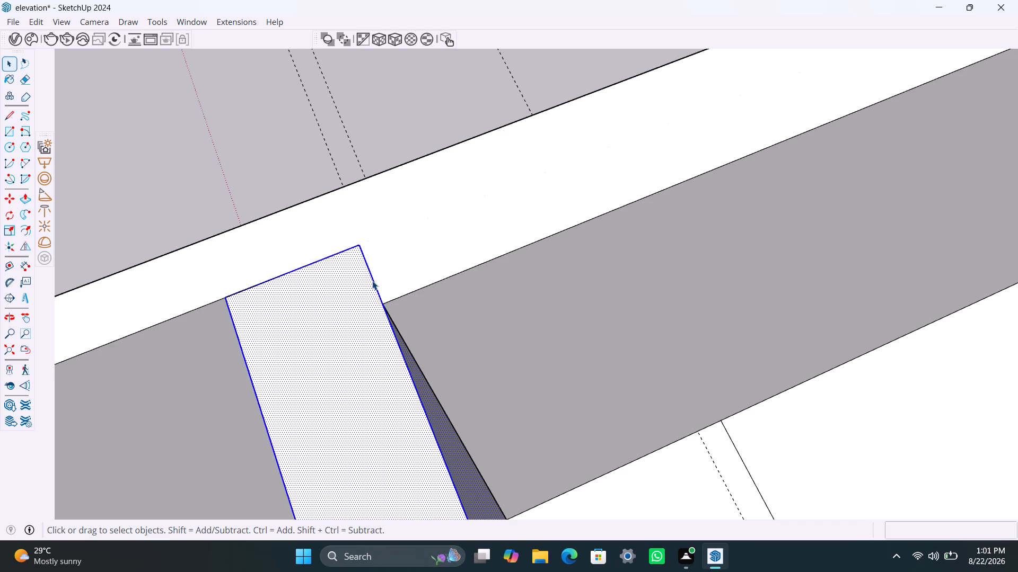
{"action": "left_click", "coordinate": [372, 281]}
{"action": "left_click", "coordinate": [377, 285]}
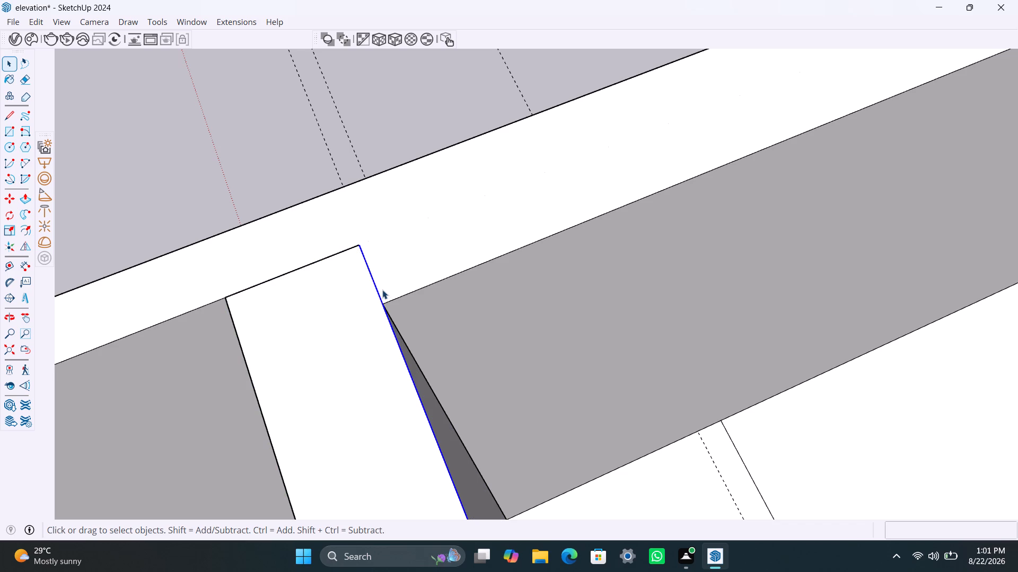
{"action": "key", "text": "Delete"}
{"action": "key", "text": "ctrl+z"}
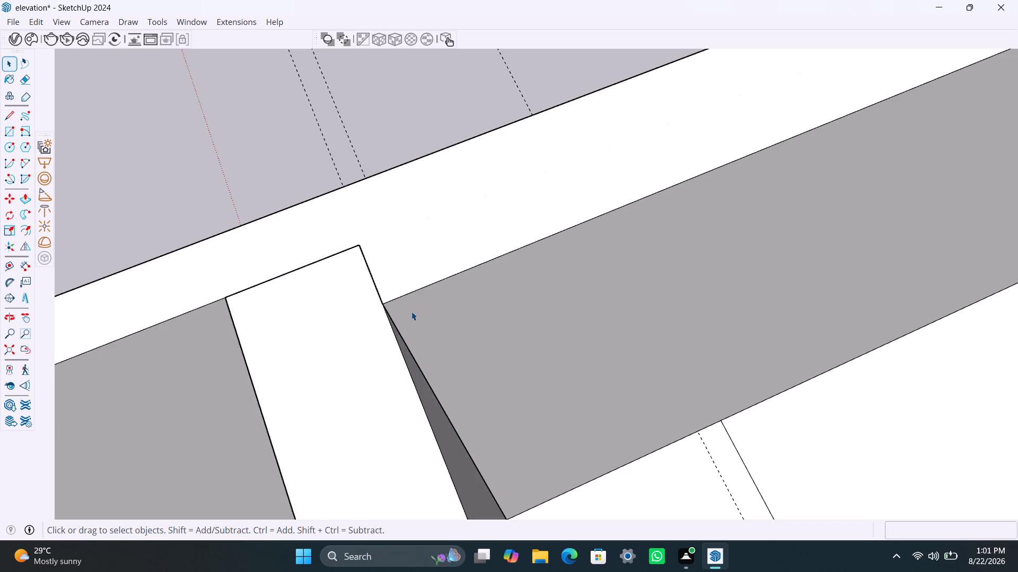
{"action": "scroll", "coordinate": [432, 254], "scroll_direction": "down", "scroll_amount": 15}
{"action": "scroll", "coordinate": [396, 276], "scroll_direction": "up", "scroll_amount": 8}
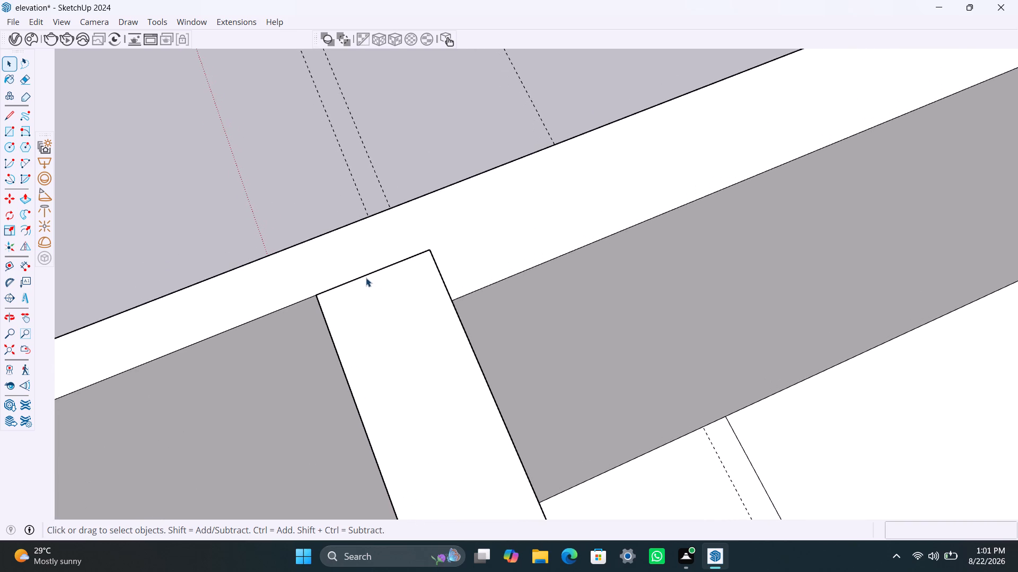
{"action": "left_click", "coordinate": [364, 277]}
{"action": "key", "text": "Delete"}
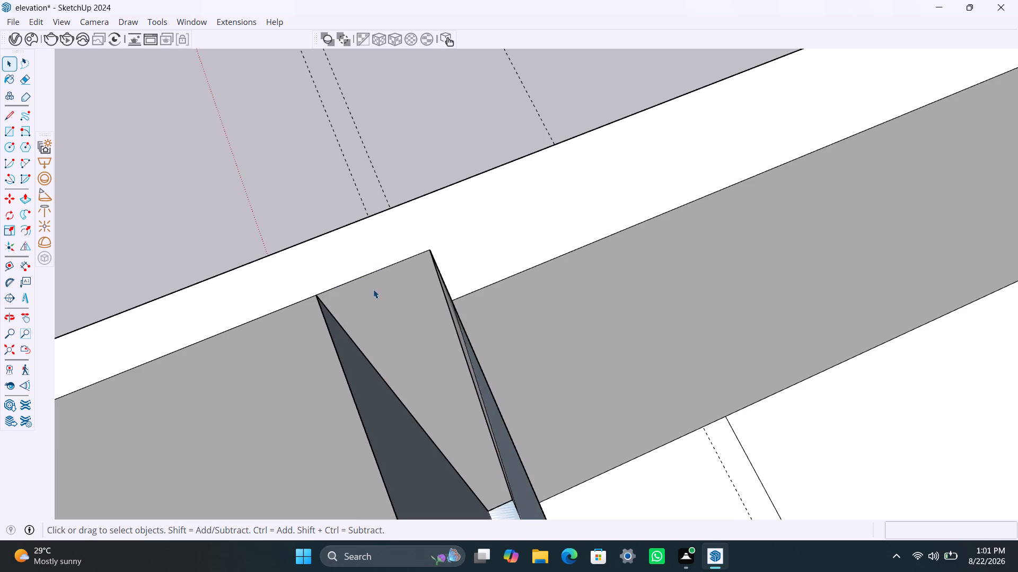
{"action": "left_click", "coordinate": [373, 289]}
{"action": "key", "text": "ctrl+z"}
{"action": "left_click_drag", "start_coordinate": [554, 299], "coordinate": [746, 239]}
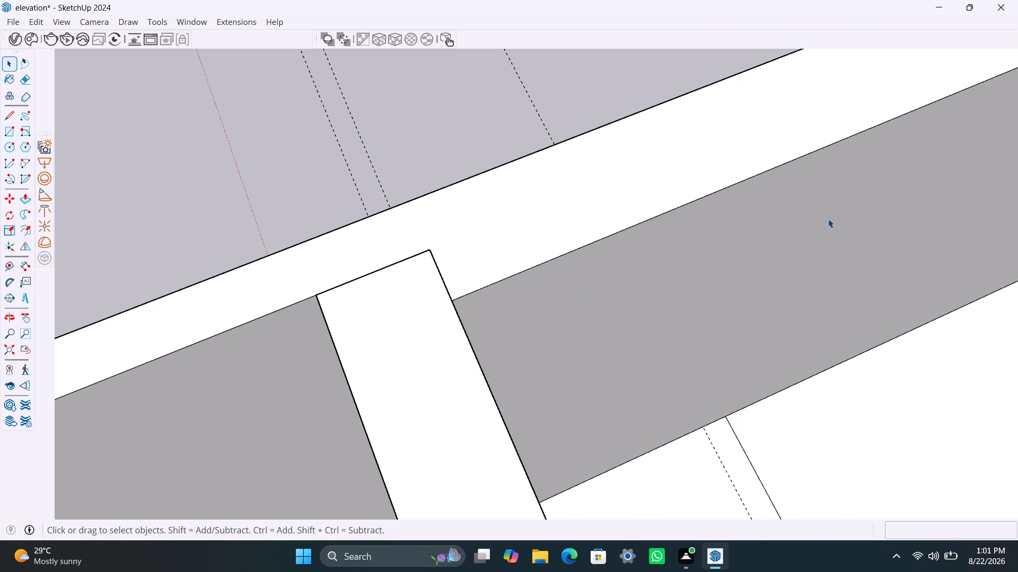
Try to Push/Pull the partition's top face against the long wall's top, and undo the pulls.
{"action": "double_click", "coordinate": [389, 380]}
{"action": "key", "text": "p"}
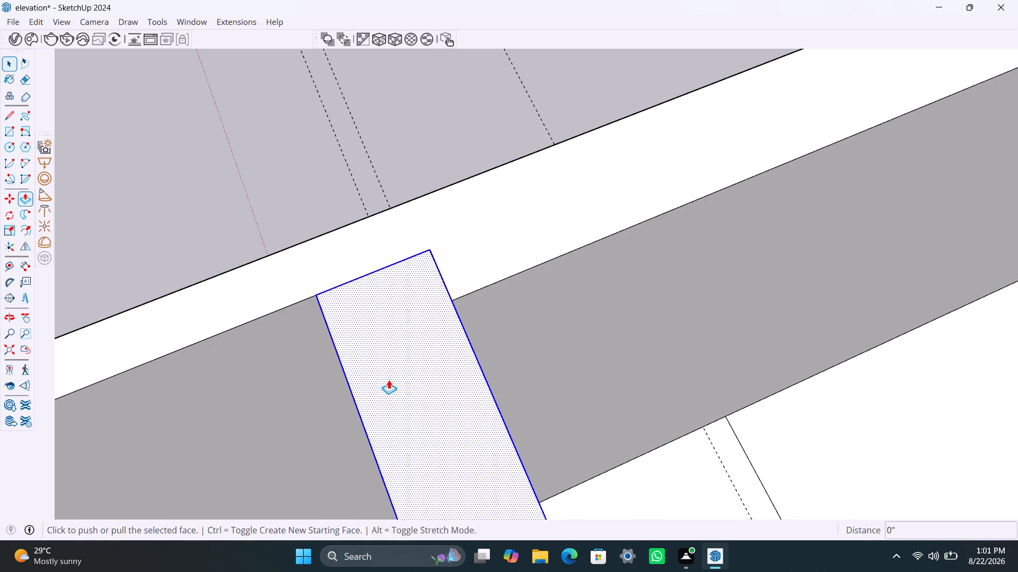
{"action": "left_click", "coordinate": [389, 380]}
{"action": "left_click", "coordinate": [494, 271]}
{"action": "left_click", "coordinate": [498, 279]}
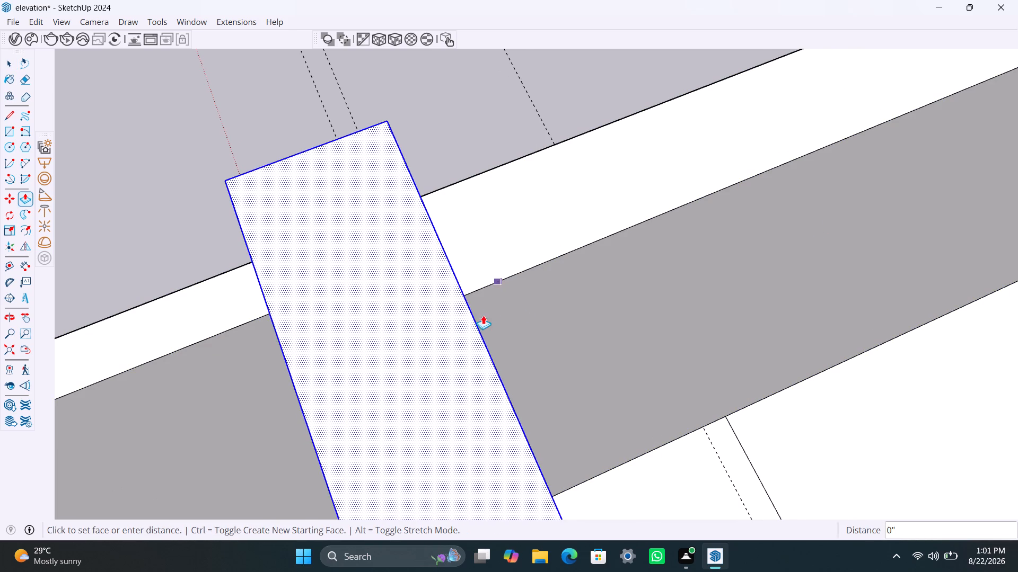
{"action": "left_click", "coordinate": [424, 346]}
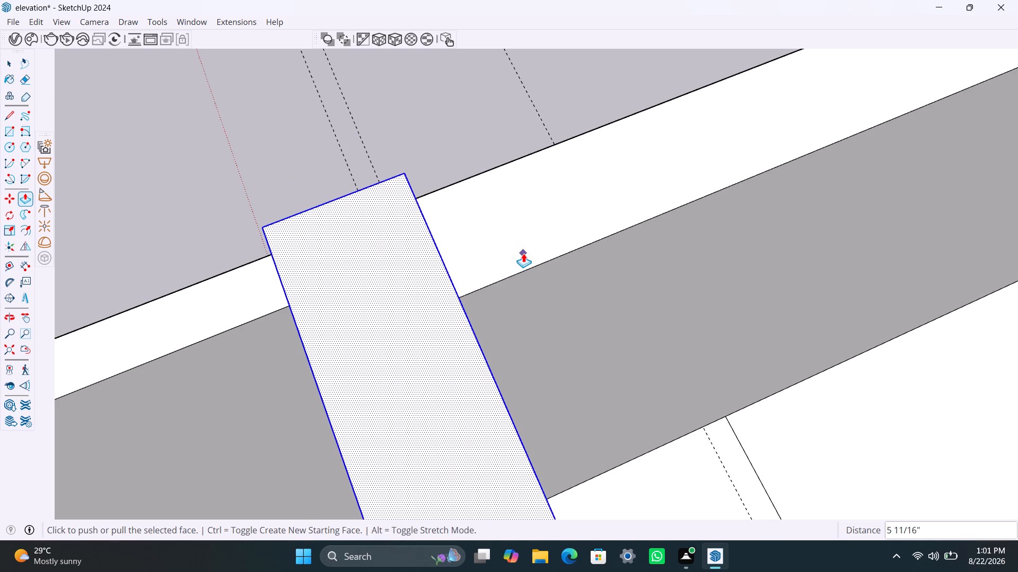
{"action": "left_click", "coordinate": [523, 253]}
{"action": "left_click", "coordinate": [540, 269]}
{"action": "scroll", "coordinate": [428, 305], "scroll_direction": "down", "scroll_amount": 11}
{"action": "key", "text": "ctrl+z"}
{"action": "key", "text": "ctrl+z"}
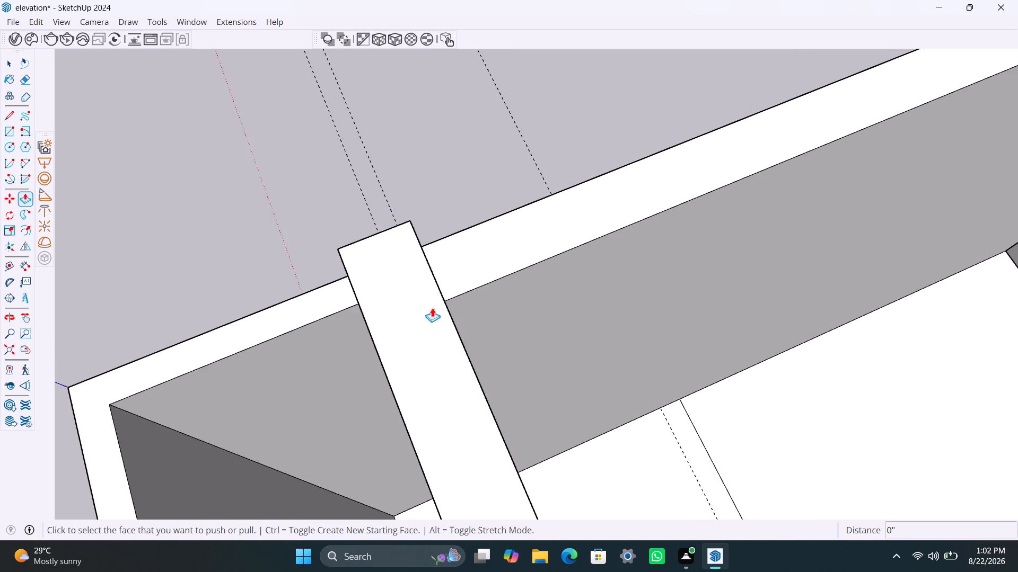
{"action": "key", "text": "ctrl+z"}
Push/Pull the partition's top face to the long wall's inner top edge.
{"action": "left_click", "coordinate": [403, 295]}
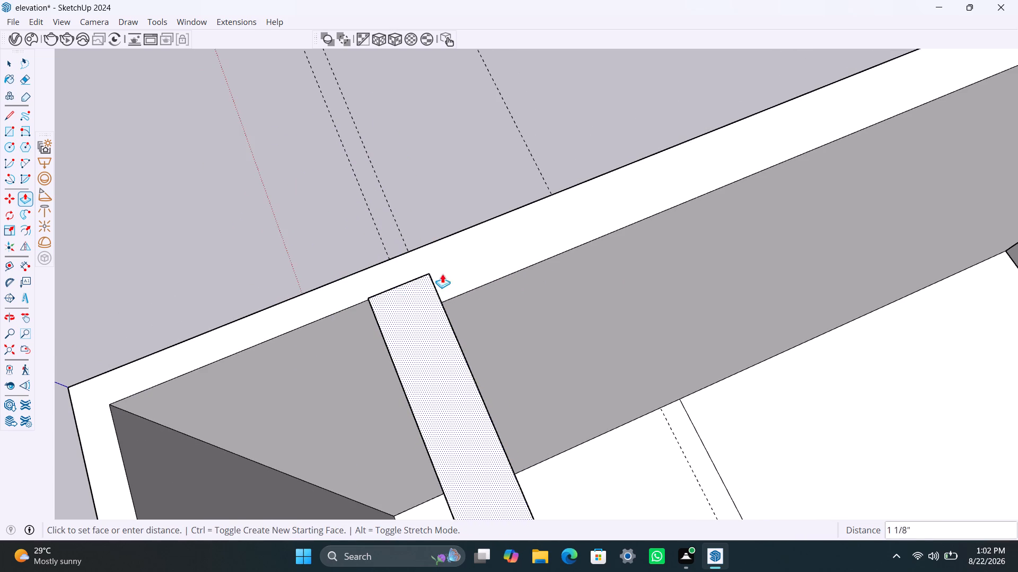
{"action": "left_click", "coordinate": [466, 291]}
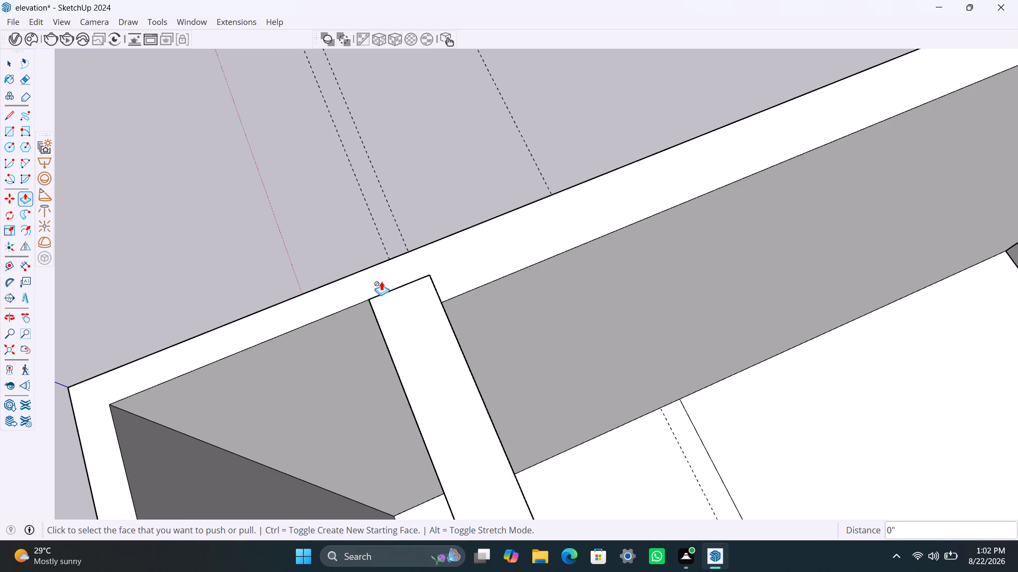
{"action": "key", "text": "space"}
Inside the wall group, push the outer walls' top face down level with the partition's top, and leave the group.
{"action": "left_click", "coordinate": [457, 271]}
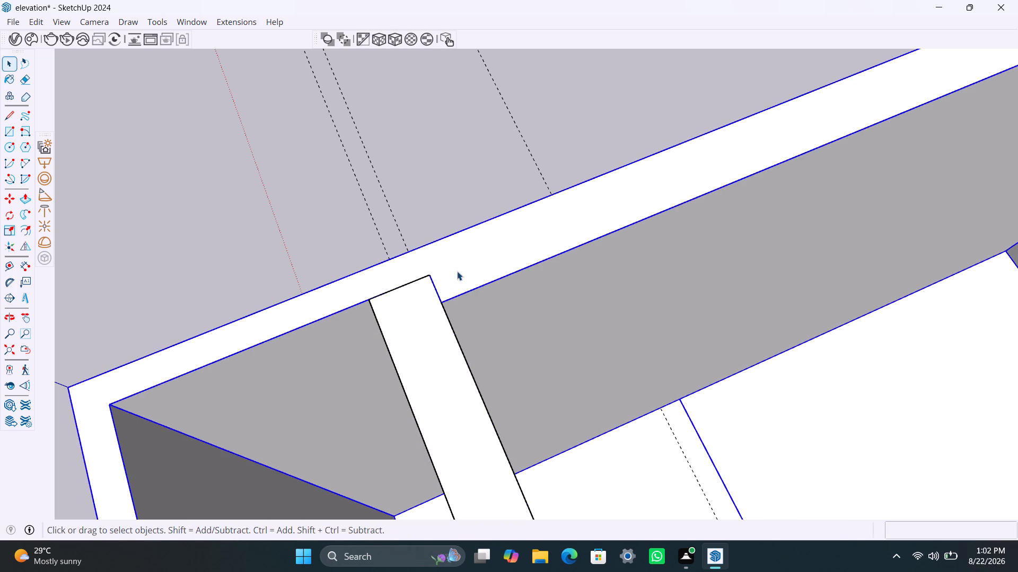
{"action": "double_click", "coordinate": [457, 271]}
{"action": "left_click", "coordinate": [461, 268]}
{"action": "left_click", "coordinate": [465, 267]}
{"action": "triple_click", "coordinate": [470, 269]}
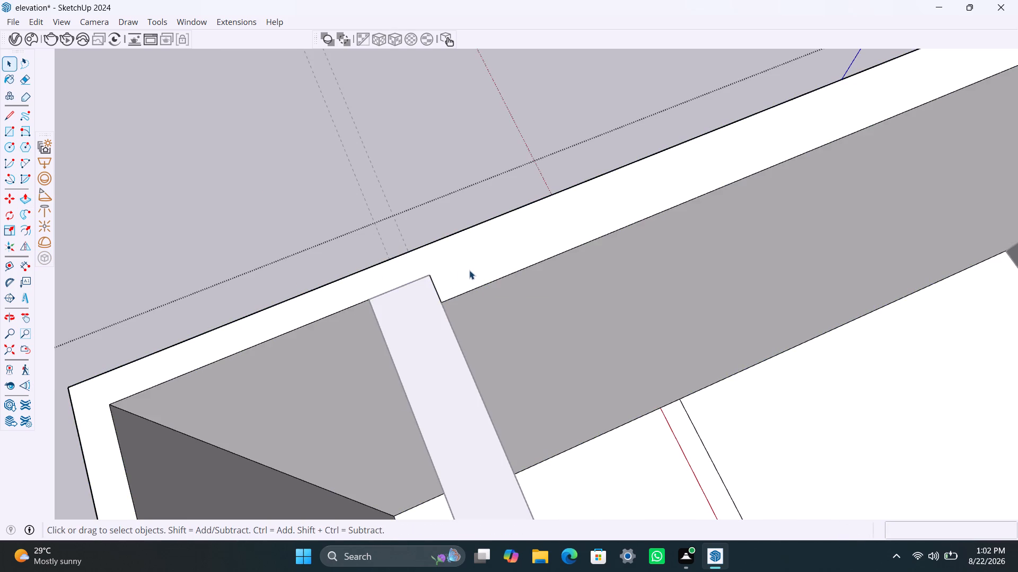
{"action": "left_click", "coordinate": [469, 270]}
{"action": "left_click", "coordinate": [469, 269]}
{"action": "key", "text": "p"}
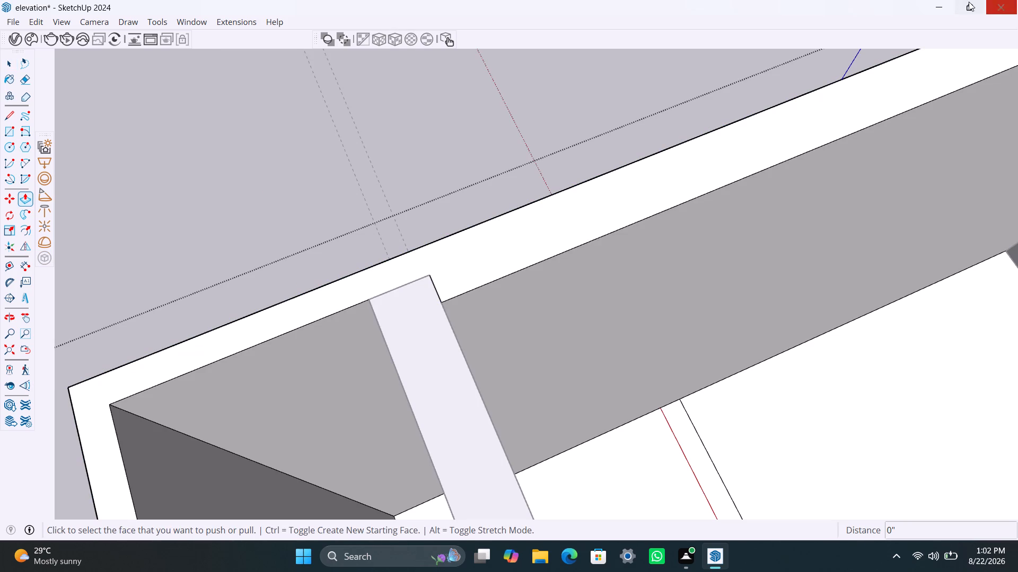
{"action": "left_click", "coordinate": [707, 172]}
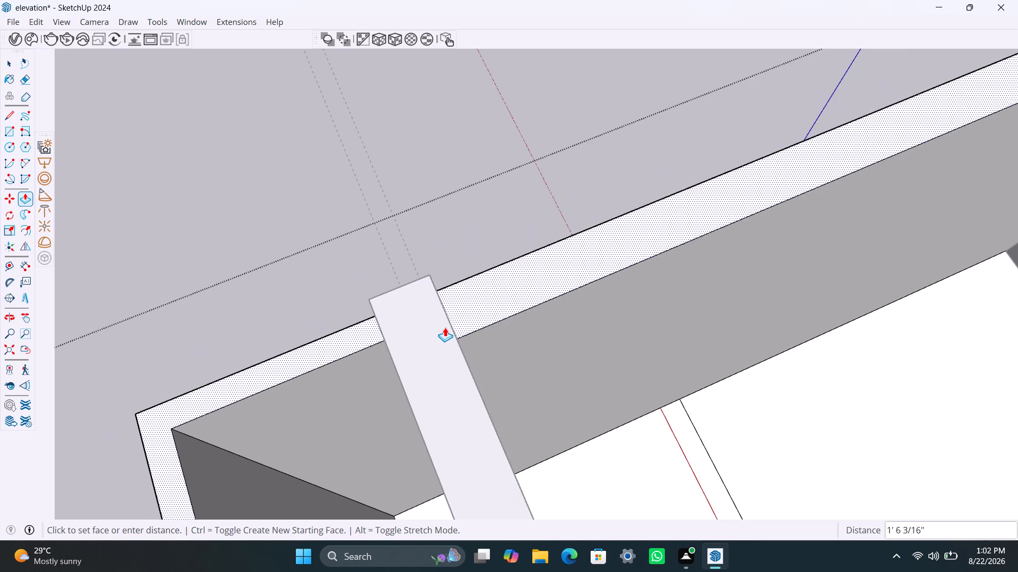
{"action": "left_click", "coordinate": [449, 315]}
{"action": "key", "text": "space"}
{"action": "left_click", "coordinate": [428, 178]}
{"action": "scroll", "coordinate": [573, 348], "scroll_direction": "down", "scroll_amount": 12}
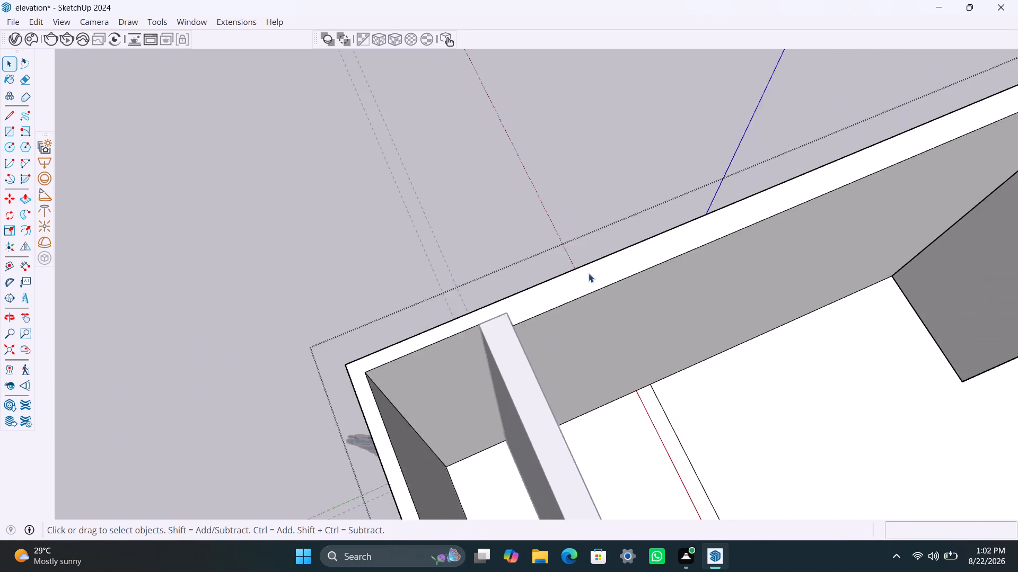
{"action": "scroll", "coordinate": [589, 273], "scroll_direction": "down", "scroll_amount": 5}
{"action": "triple_click", "coordinate": [586, 219]}
Examine the whole house model and the end room's partition and return wall from several sides.
{"action": "scroll", "coordinate": [614, 356], "scroll_direction": "down", "scroll_amount": 10}
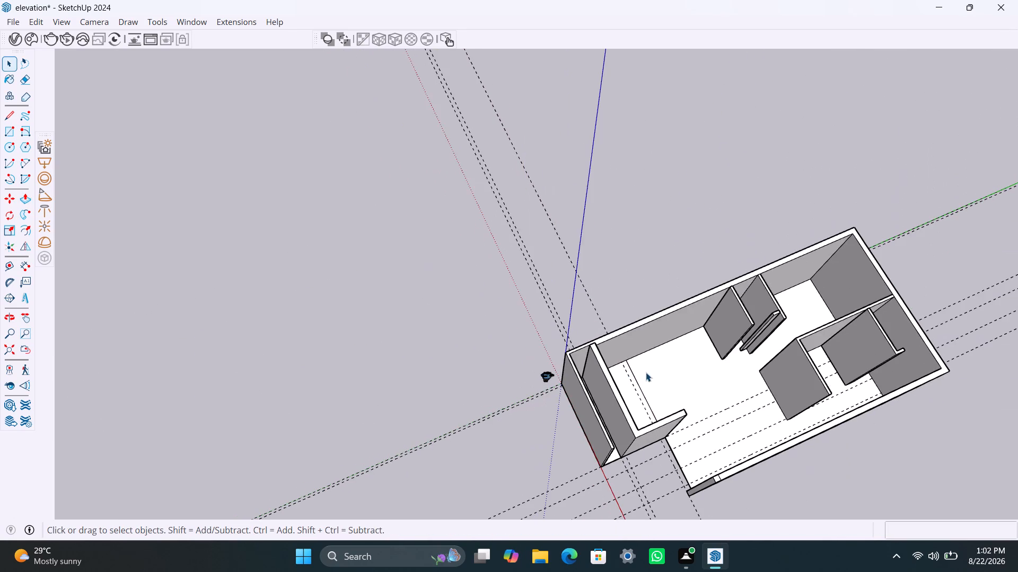
{"action": "scroll", "coordinate": [570, 351], "scroll_direction": "down", "scroll_amount": 7}
{"action": "middle_click_drag", "start_coordinate": [581, 425], "coordinate": [741, 458]}
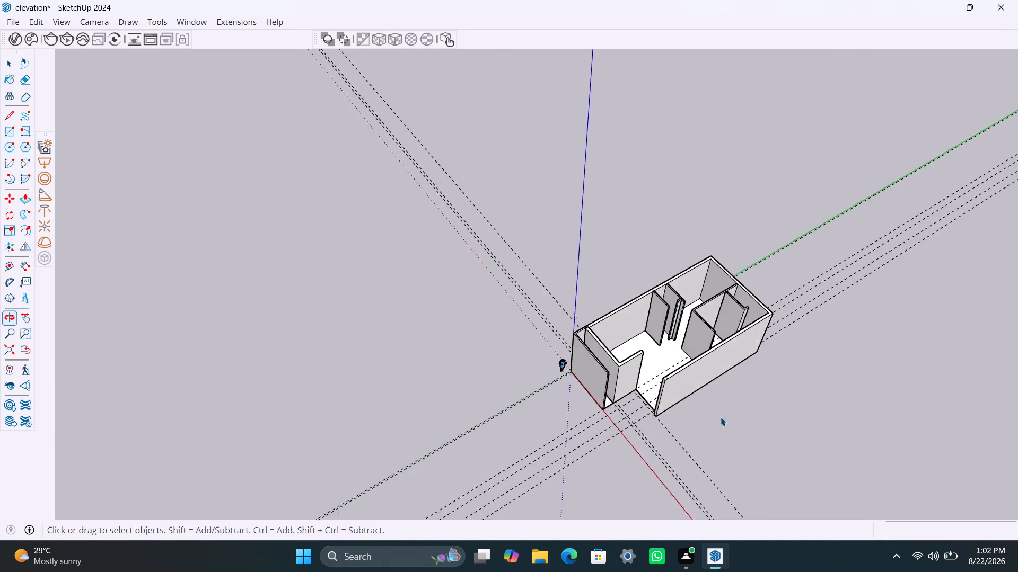
{"action": "scroll", "coordinate": [669, 392], "scroll_direction": "up", "scroll_amount": 5}
{"action": "middle_click_drag", "start_coordinate": [538, 415], "coordinate": [788, 435]}
{"action": "scroll", "coordinate": [651, 303], "scroll_direction": "up", "scroll_amount": 4}
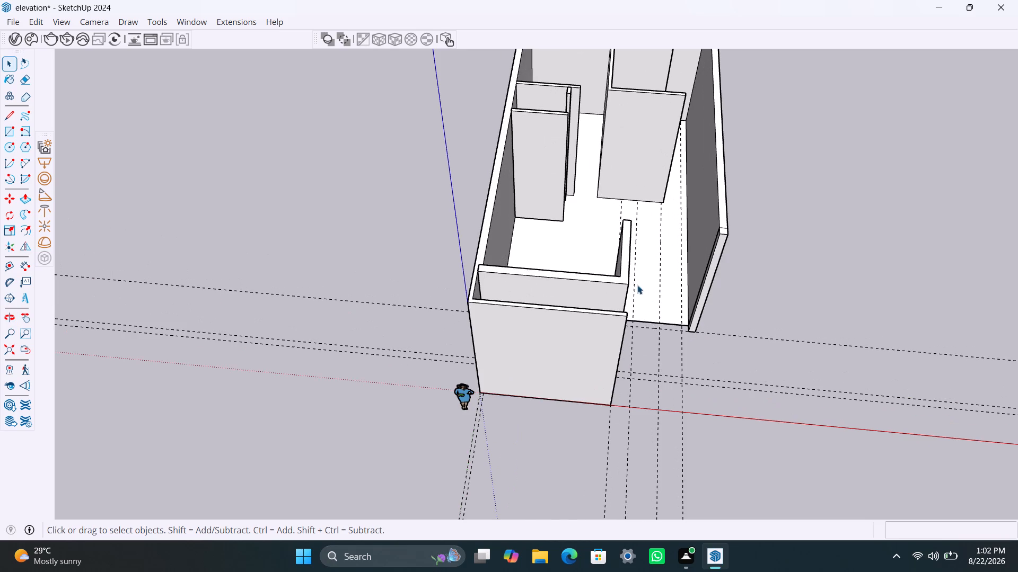
{"action": "middle_click_drag", "start_coordinate": [633, 283], "coordinate": [554, 287], "text": "shift"}
{"action": "scroll", "coordinate": [556, 325], "scroll_direction": "up", "scroll_amount": 3}
{"action": "middle_click_drag", "start_coordinate": [523, 323], "coordinate": [549, 350]}
{"action": "scroll", "coordinate": [526, 262], "scroll_direction": "up", "scroll_amount": 4}
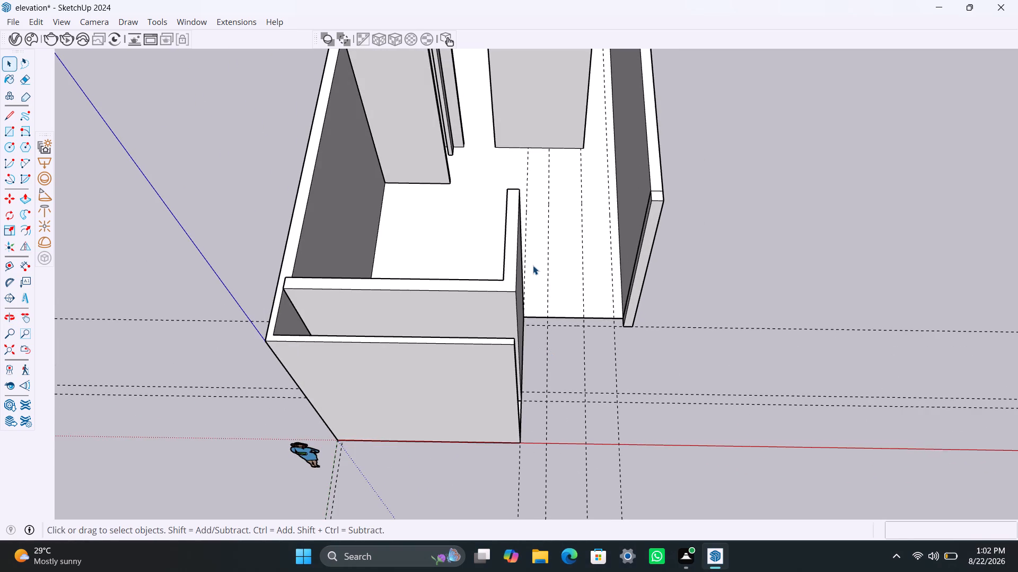
{"action": "middle_click_drag", "start_coordinate": [533, 265], "coordinate": [493, 264]}
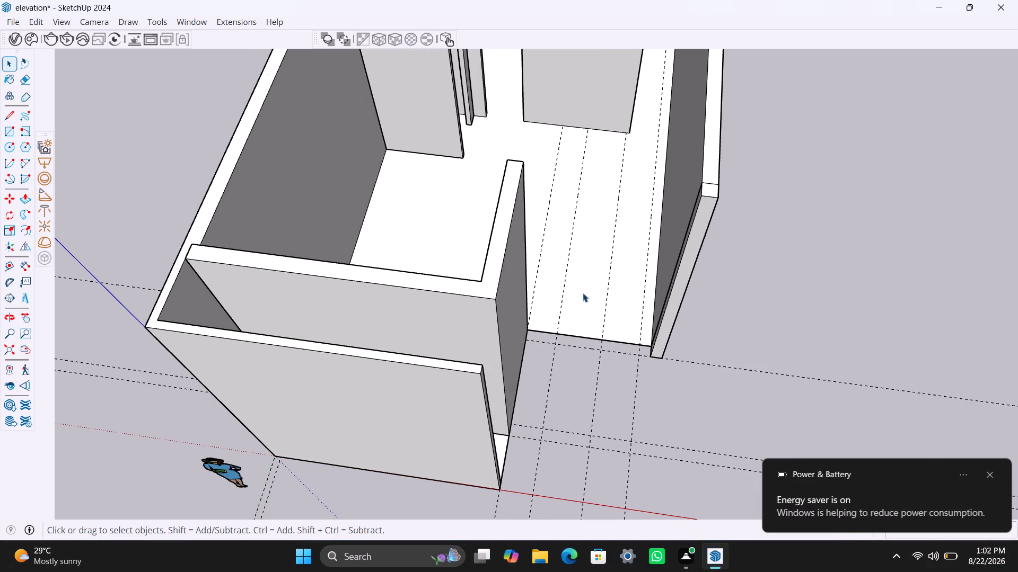
Save the model.
{"action": "key", "text": "ctrl+s"}
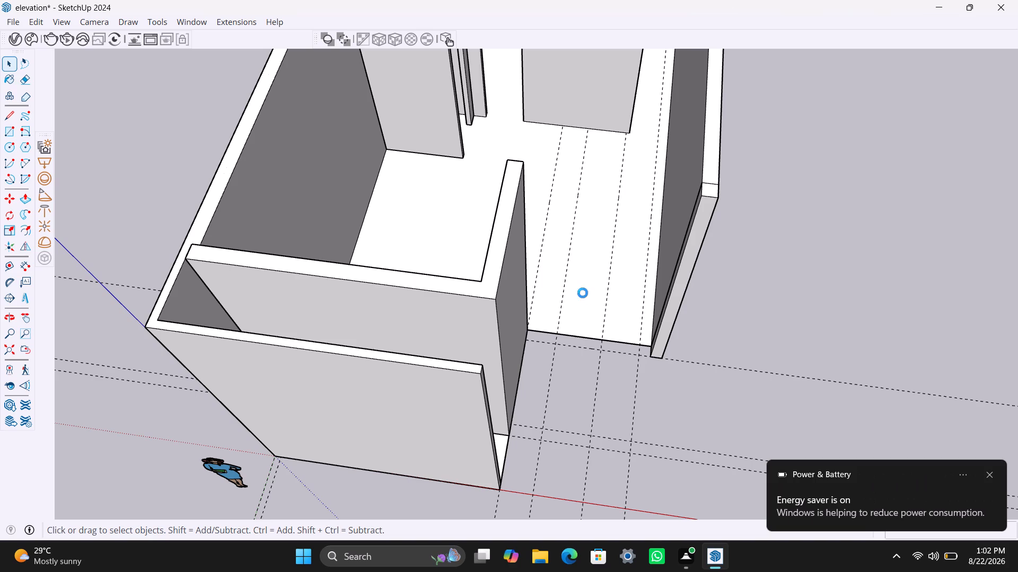
Copy the vertical edge at the return wall's free end 9" inward along its outer face.
{"action": "scroll", "coordinate": [610, 266], "scroll_direction": "down", "scroll_amount": 4}
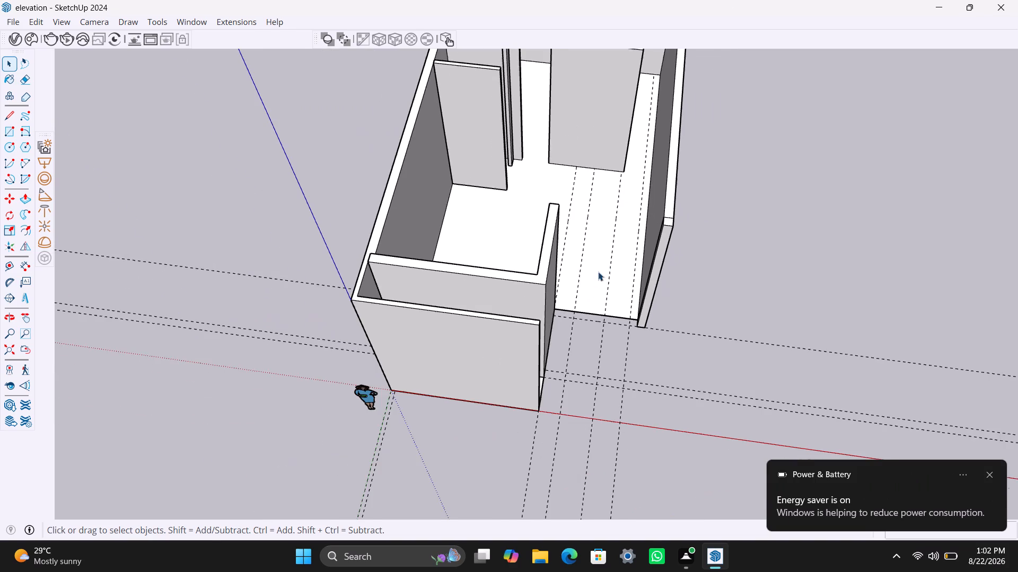
{"action": "middle_click_drag", "start_coordinate": [602, 276], "coordinate": [837, 288]}
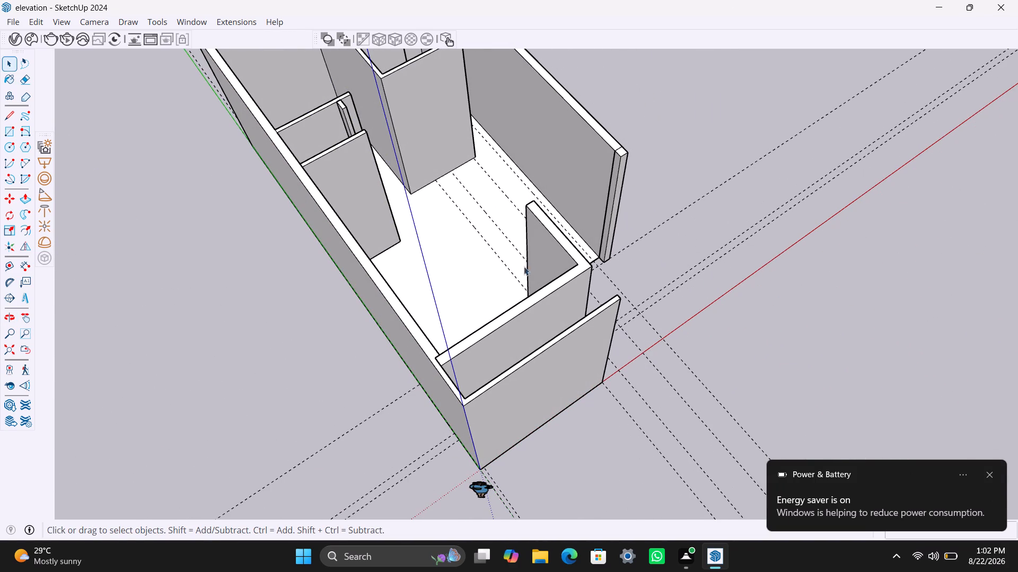
{"action": "middle_click_drag", "start_coordinate": [524, 266], "coordinate": [835, 198]}
{"action": "middle_click_drag", "start_coordinate": [592, 234], "coordinate": [84, 330]}
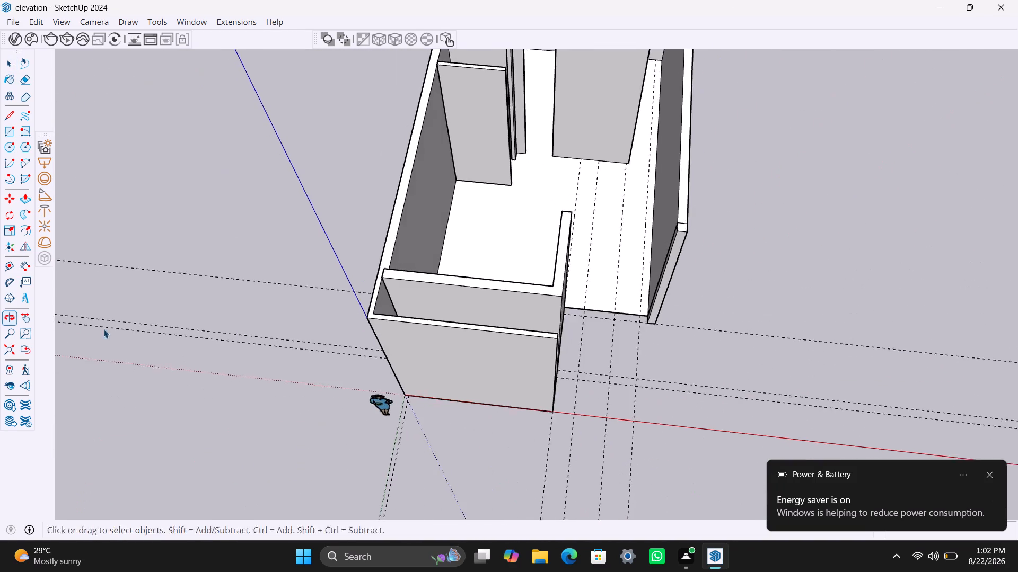
{"action": "middle_click_drag", "start_coordinate": [368, 329], "coordinate": [116, 292]}
{"action": "scroll", "coordinate": [488, 261], "scroll_direction": "up", "scroll_amount": 3}
{"action": "middle_click_drag", "start_coordinate": [515, 333], "coordinate": [403, 334]}
{"action": "scroll", "coordinate": [557, 330], "scroll_direction": "up", "scroll_amount": 3}
{"action": "middle_click_drag", "start_coordinate": [557, 352], "coordinate": [512, 363]}
{"action": "scroll", "coordinate": [575, 354], "scroll_direction": "up", "scroll_amount": 2}
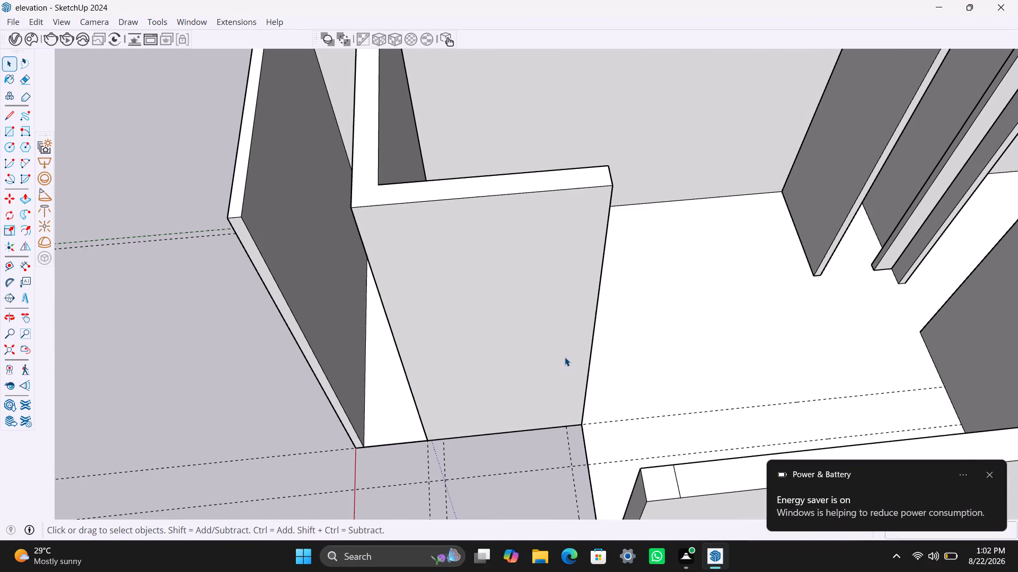
{"action": "left_click", "coordinate": [594, 330]}
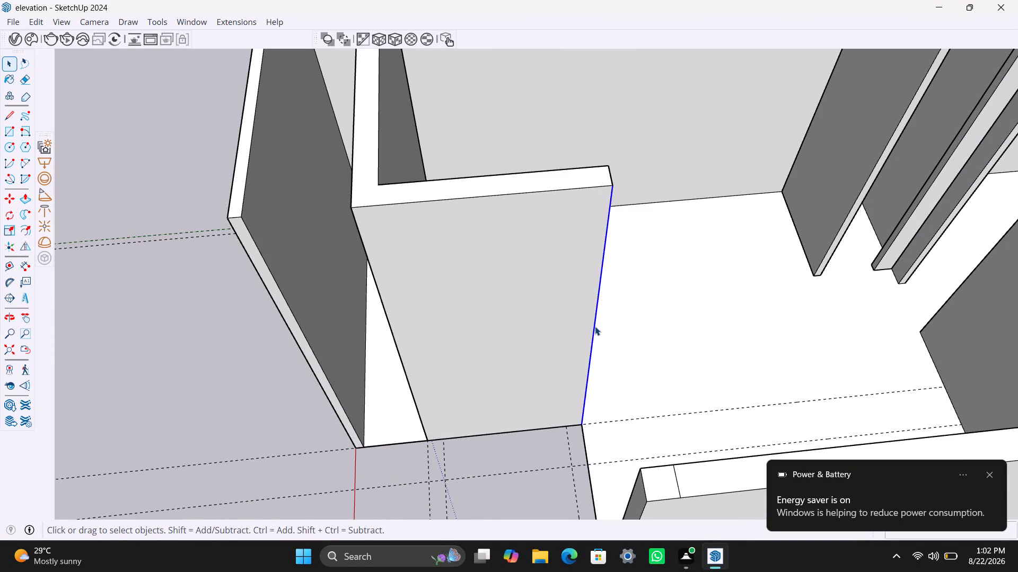
{"action": "key", "text": "m"}
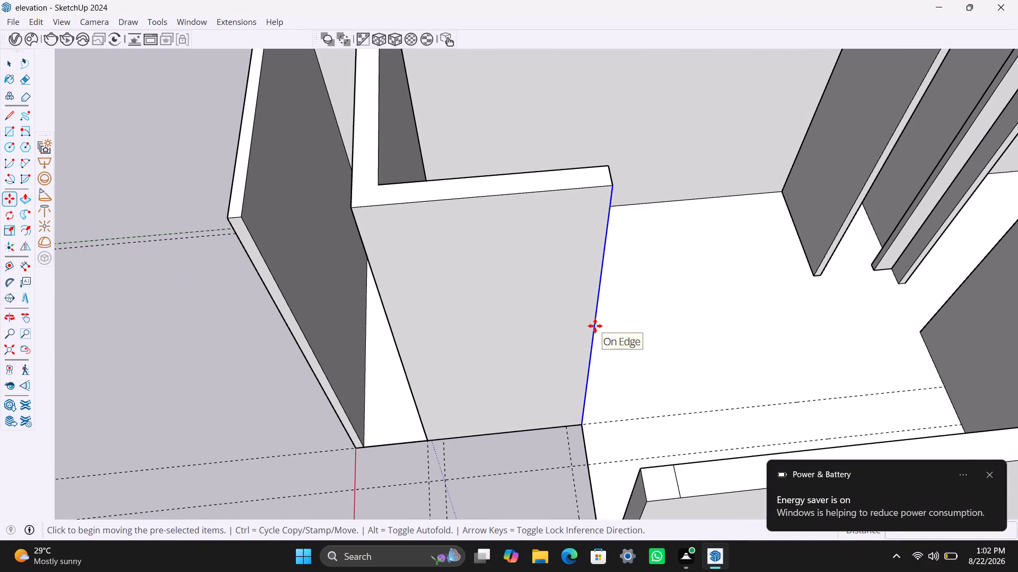
{"action": "left_click", "coordinate": [616, 184]}
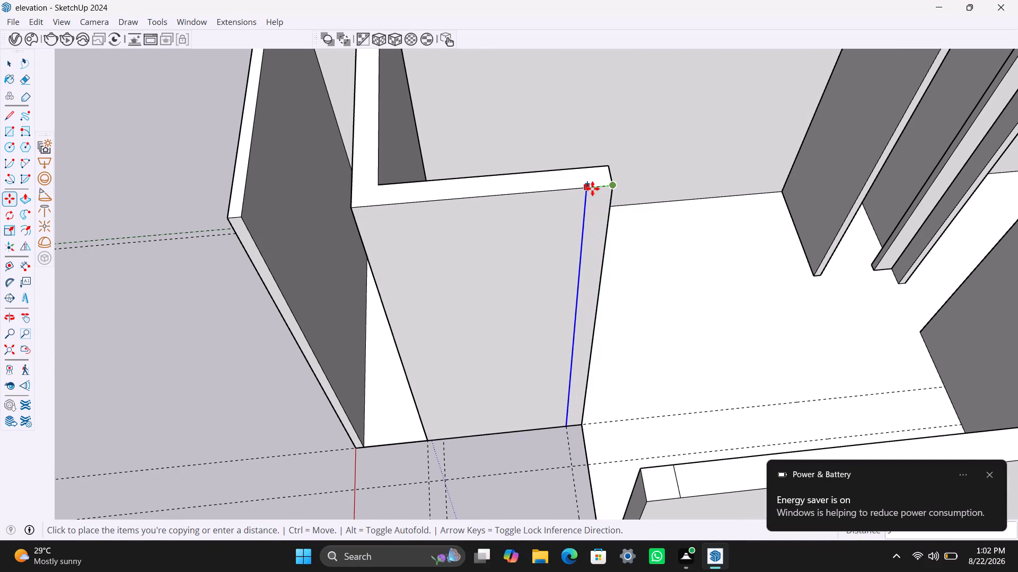
{"action": "type", "text": "9\""}
{"action": "key", "text": "Return"}
{"action": "key", "text": "space"}
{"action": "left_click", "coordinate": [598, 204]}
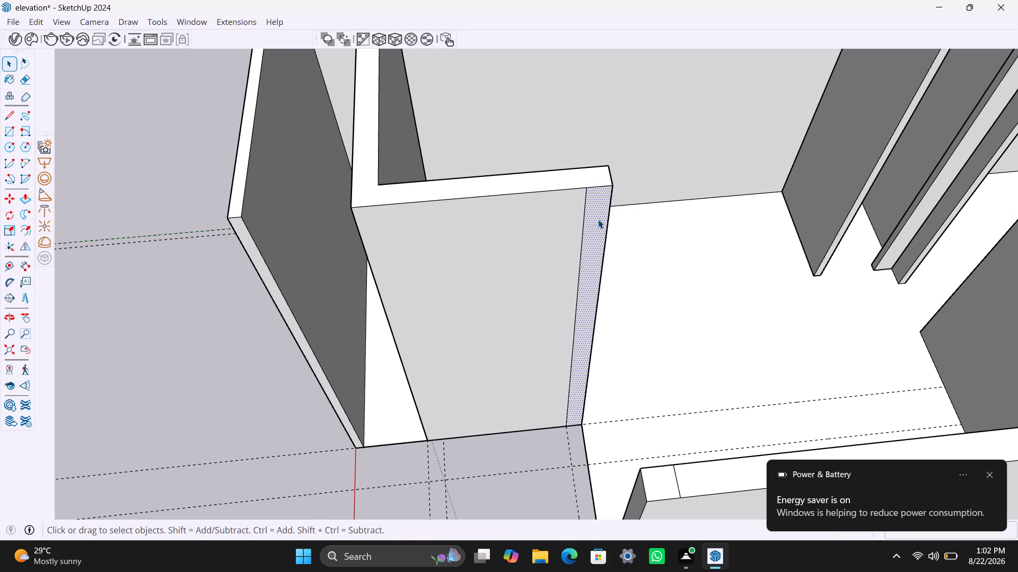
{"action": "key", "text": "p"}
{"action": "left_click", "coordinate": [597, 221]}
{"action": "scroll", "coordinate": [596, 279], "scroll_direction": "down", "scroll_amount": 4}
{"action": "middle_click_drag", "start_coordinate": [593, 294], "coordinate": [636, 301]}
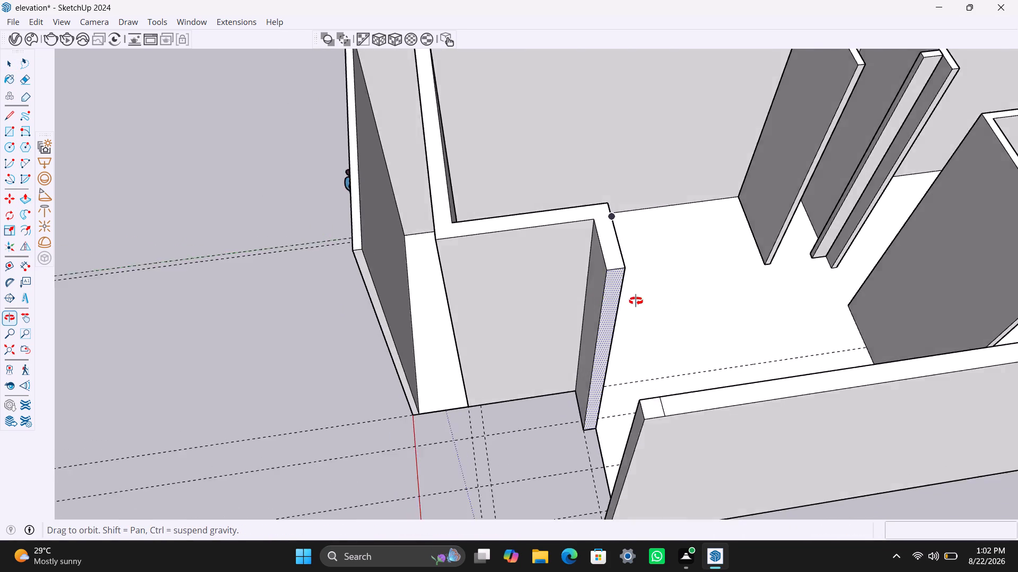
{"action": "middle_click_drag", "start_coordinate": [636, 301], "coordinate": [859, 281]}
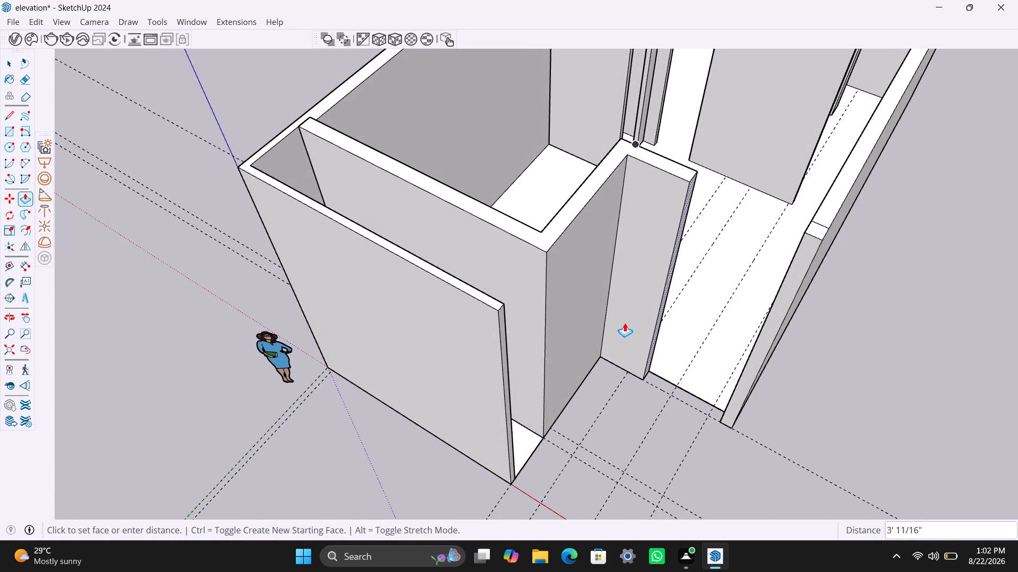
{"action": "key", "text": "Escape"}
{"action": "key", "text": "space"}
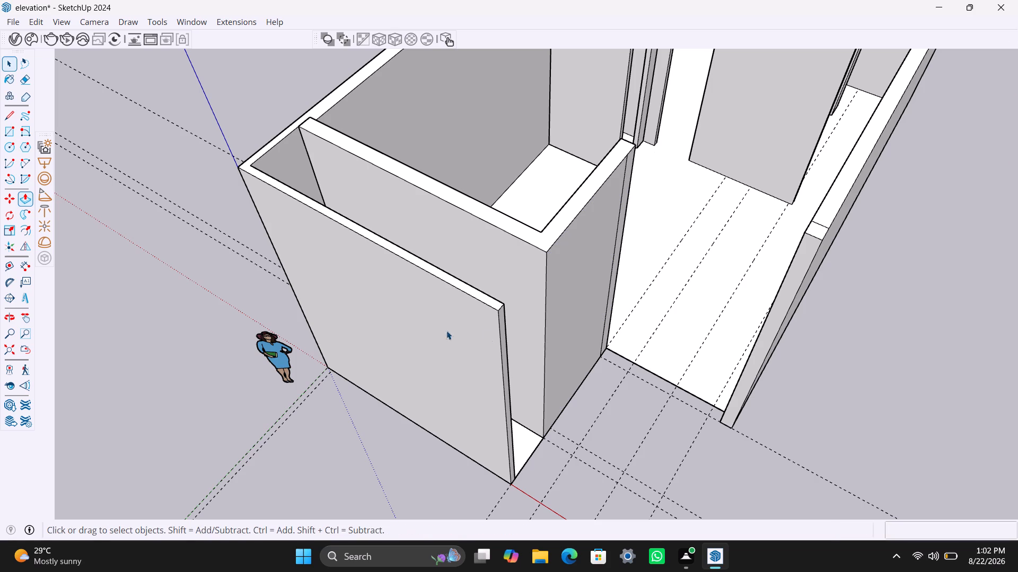
Delete all guides from the model.
{"action": "left_click", "coordinate": [33, 21]}
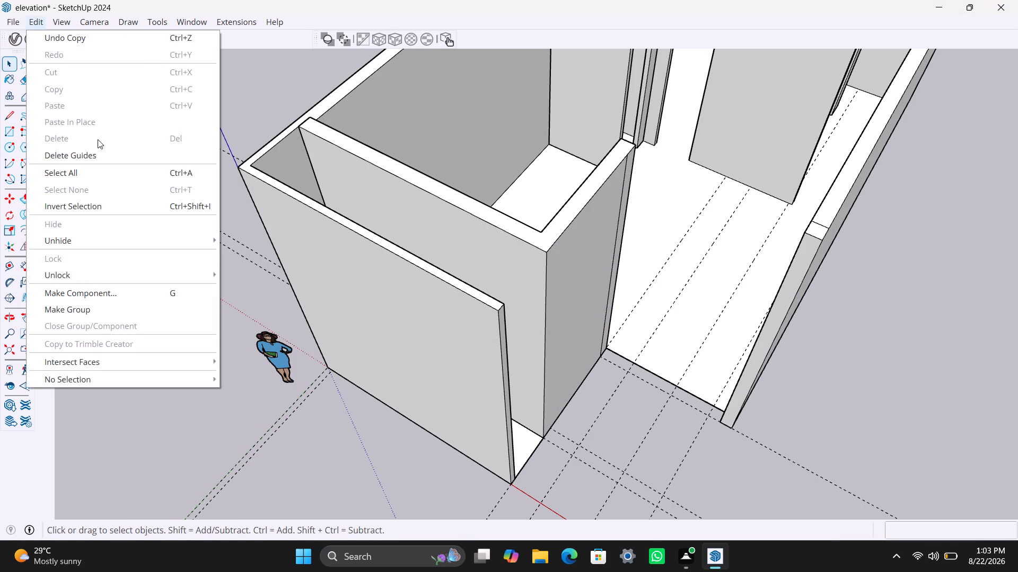
{"action": "left_click", "coordinate": [91, 150]}
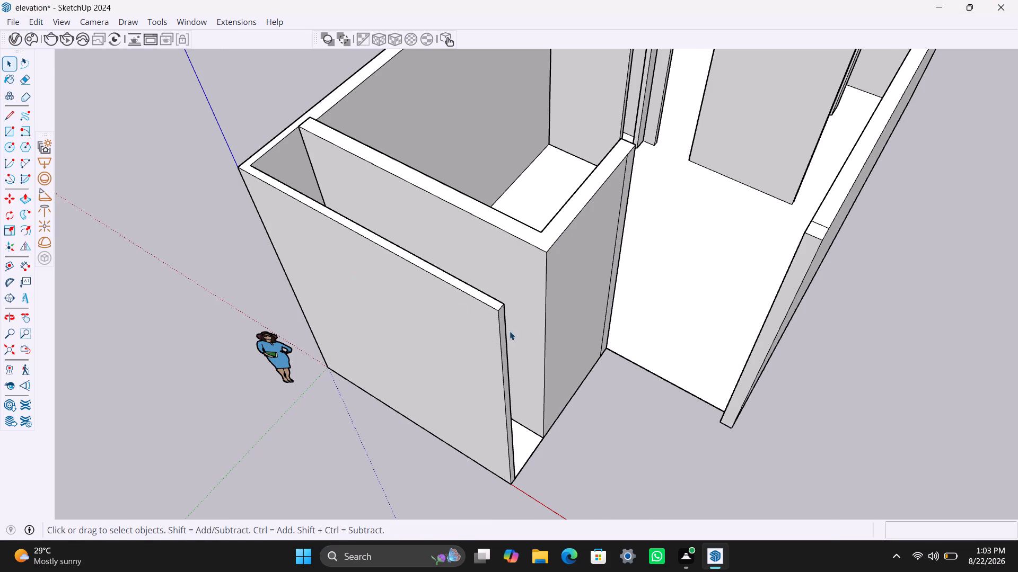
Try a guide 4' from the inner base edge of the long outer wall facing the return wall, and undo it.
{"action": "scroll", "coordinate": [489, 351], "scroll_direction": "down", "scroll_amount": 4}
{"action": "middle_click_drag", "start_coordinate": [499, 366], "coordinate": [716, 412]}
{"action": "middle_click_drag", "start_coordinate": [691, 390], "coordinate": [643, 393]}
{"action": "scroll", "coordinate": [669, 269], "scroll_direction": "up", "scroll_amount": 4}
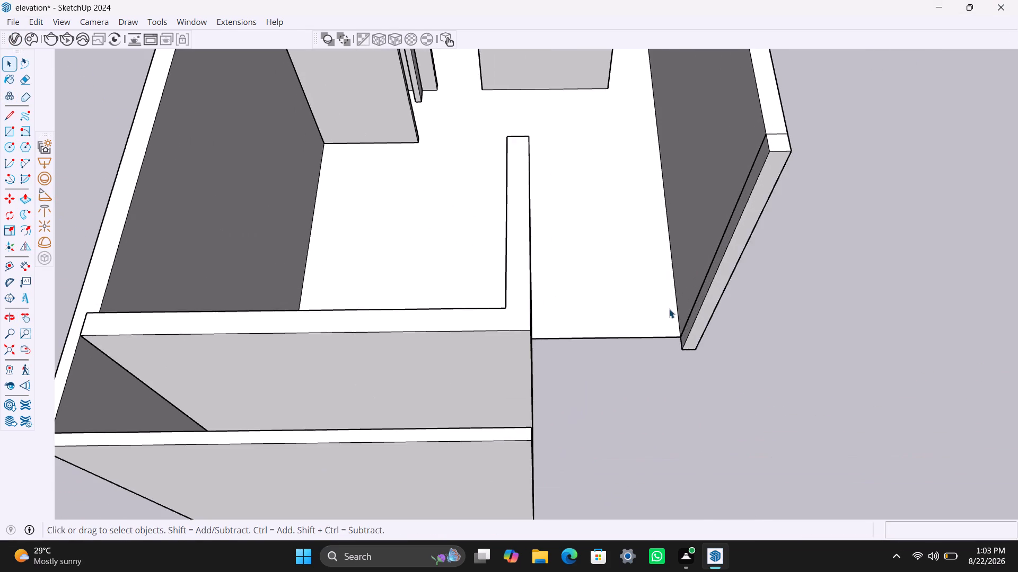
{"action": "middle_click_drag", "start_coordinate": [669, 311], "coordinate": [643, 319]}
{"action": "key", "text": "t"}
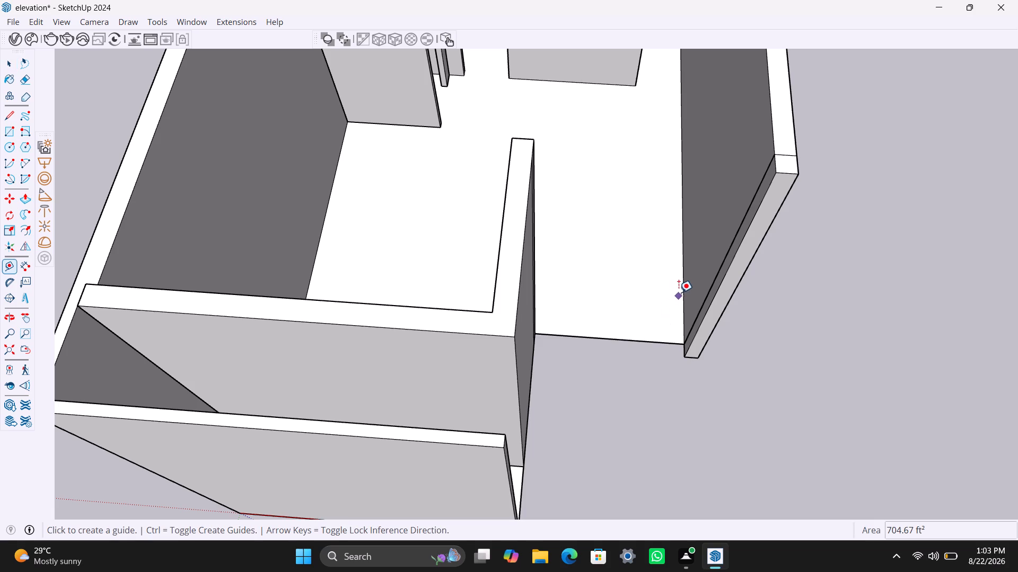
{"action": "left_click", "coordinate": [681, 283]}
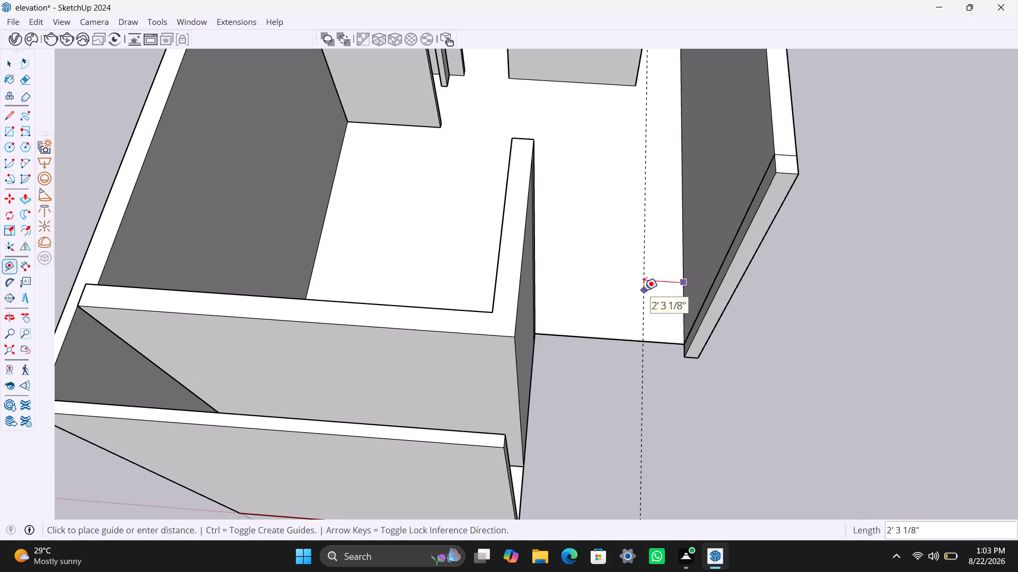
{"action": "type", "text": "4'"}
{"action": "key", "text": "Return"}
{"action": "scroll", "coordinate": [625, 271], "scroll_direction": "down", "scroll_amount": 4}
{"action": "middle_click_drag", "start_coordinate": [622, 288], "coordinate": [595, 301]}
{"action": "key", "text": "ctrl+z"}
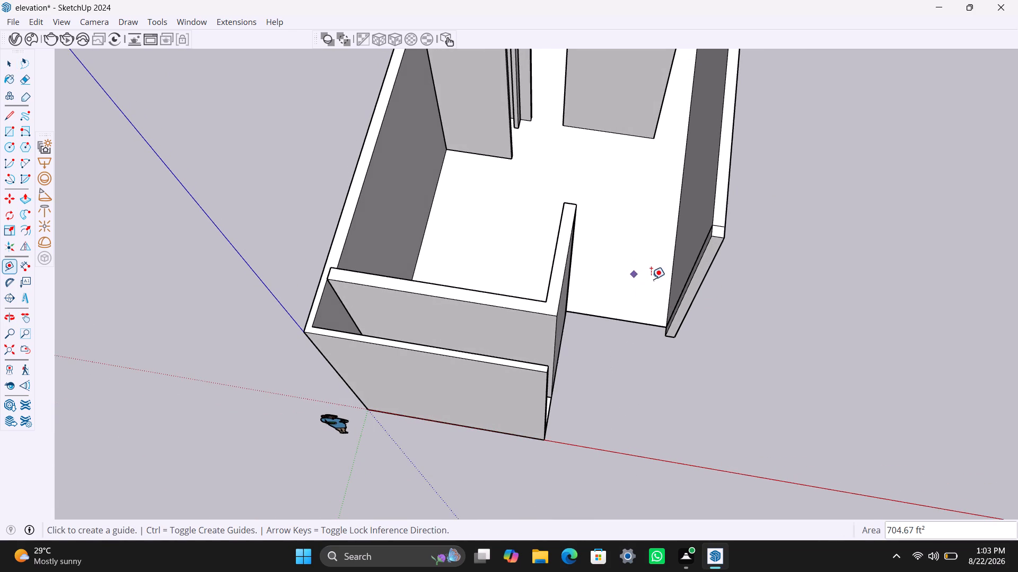
Place a guide 5' inward from that outer wall's inner base edge and another guide 1' farther toward the return wall.
{"action": "left_click", "coordinate": [674, 253]}
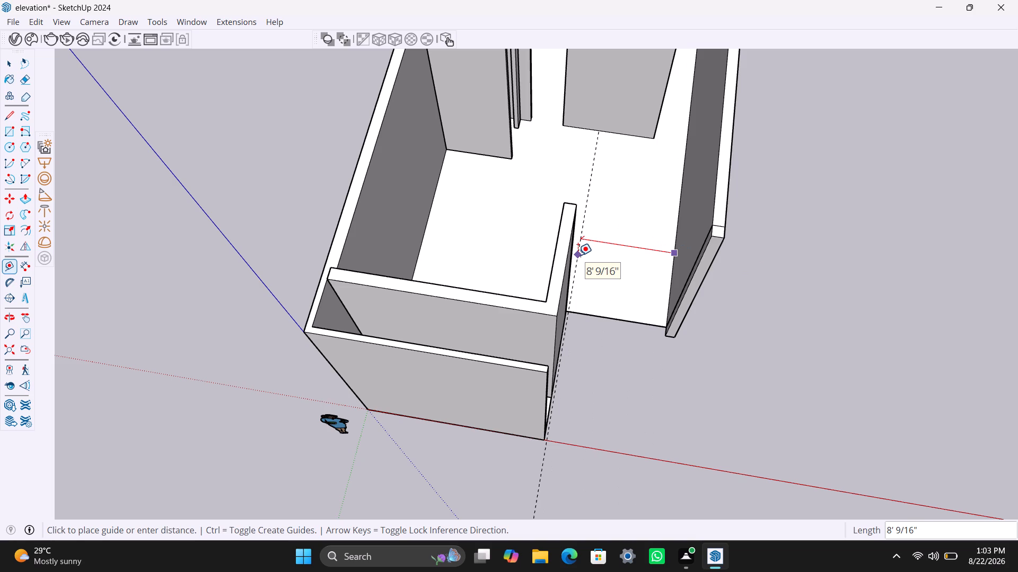
{"action": "type", "text": "5'"}
{"action": "key", "text": "Return"}
{"action": "key", "text": "space"}
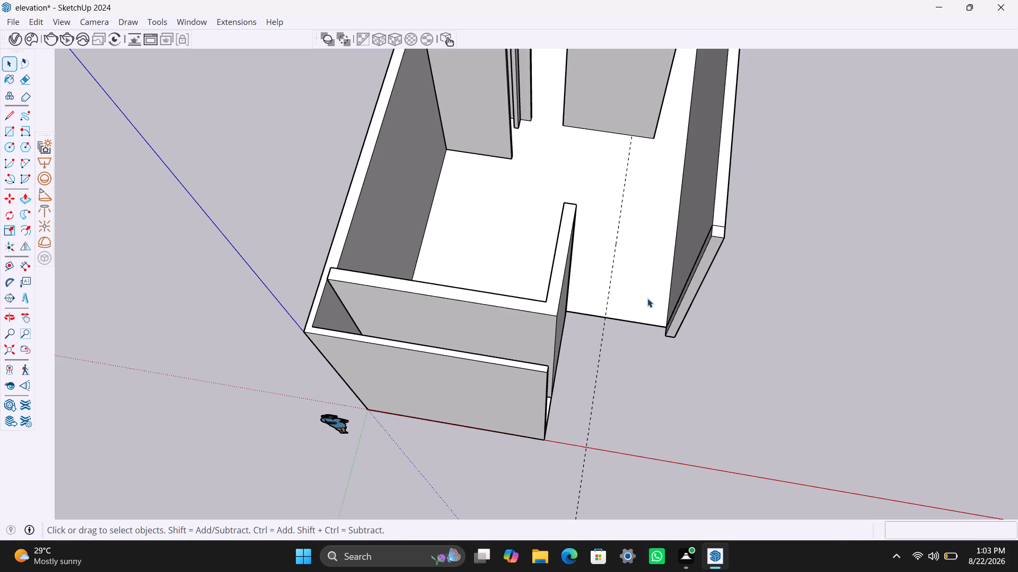
{"action": "scroll", "coordinate": [607, 298], "scroll_direction": "up", "scroll_amount": 3}
{"action": "middle_click_drag", "start_coordinate": [597, 336], "coordinate": [567, 330]}
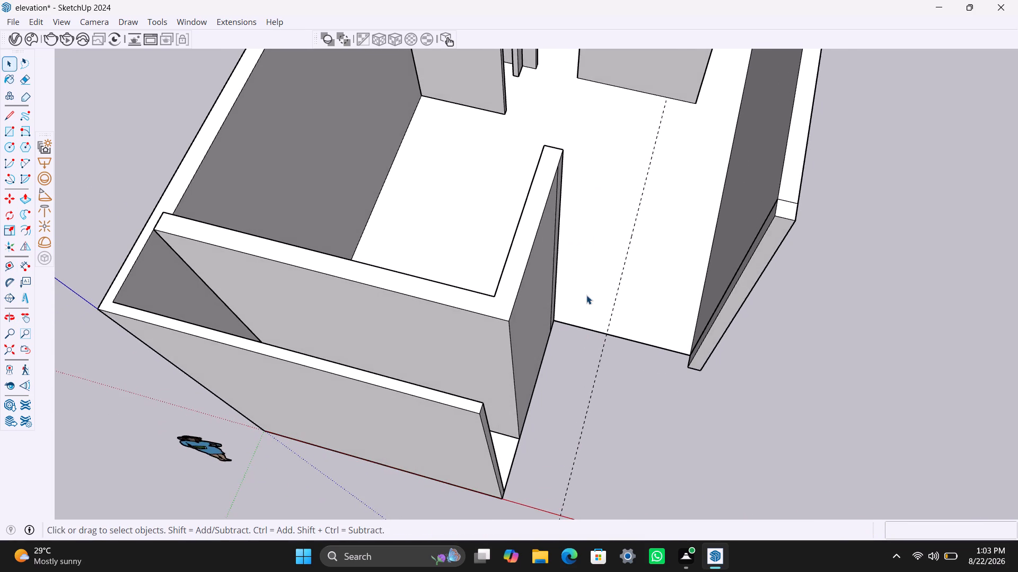
{"action": "scroll", "coordinate": [609, 293], "scroll_direction": "up", "scroll_amount": 1}
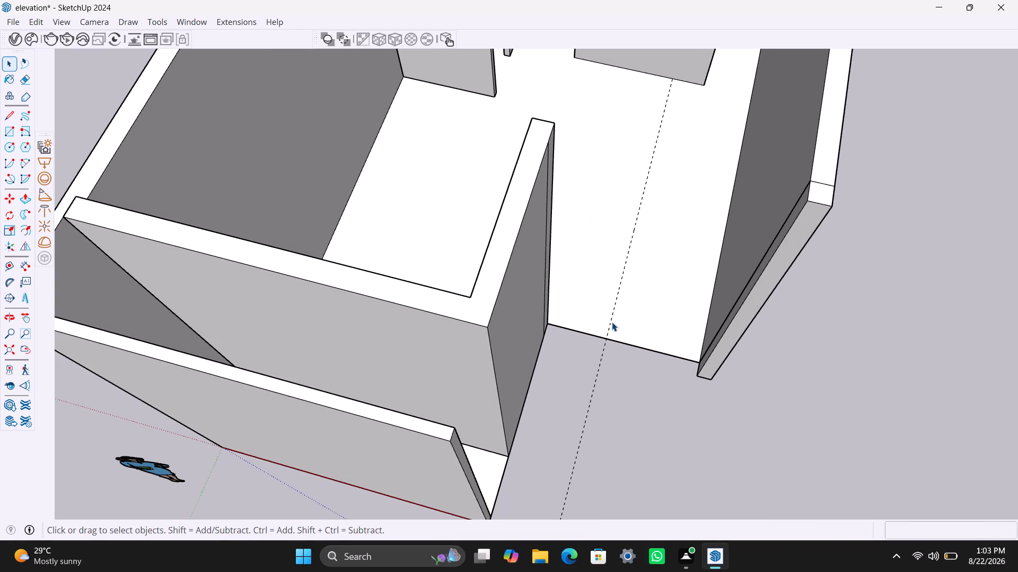
{"action": "key", "text": "t"}
{"action": "left_click", "coordinate": [610, 323]}
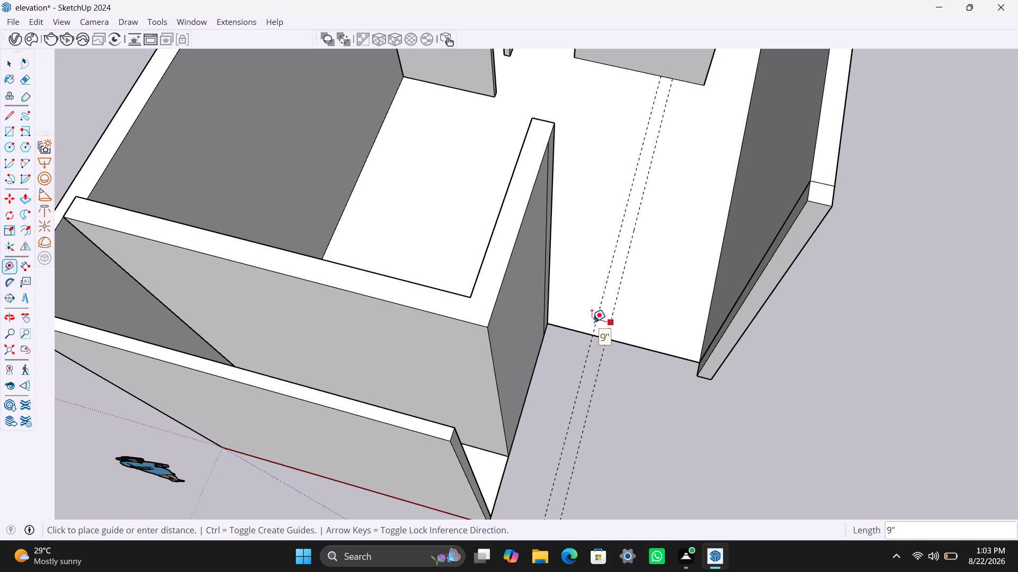
{"action": "type", "text": "1'"}
{"action": "key", "text": "Return"}
{"action": "key", "text": "space"}
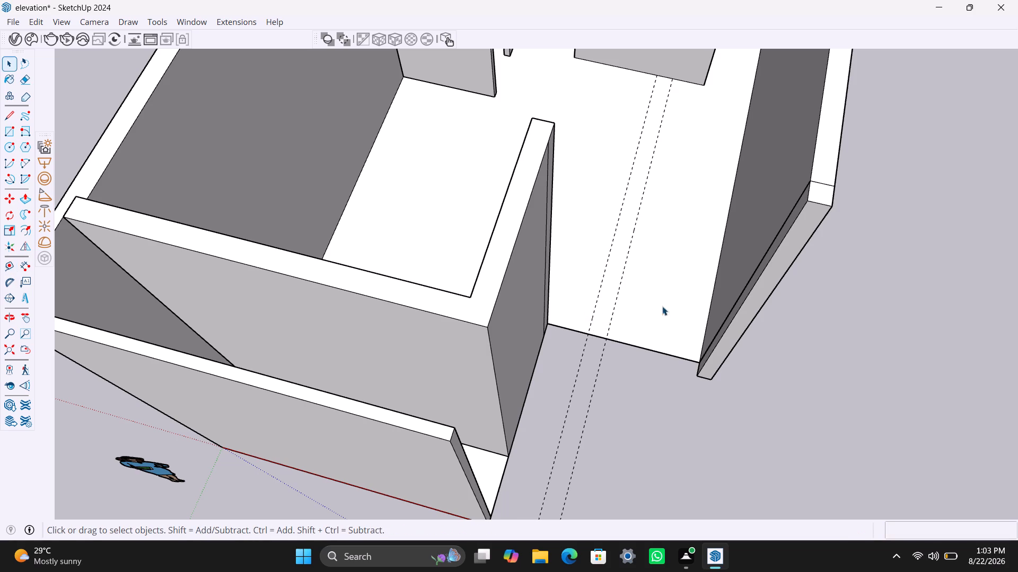
Place a guide 1' inward from the same outer wall's inner base edge.
{"action": "key", "text": "t"}
{"action": "left_click", "coordinate": [715, 289]}
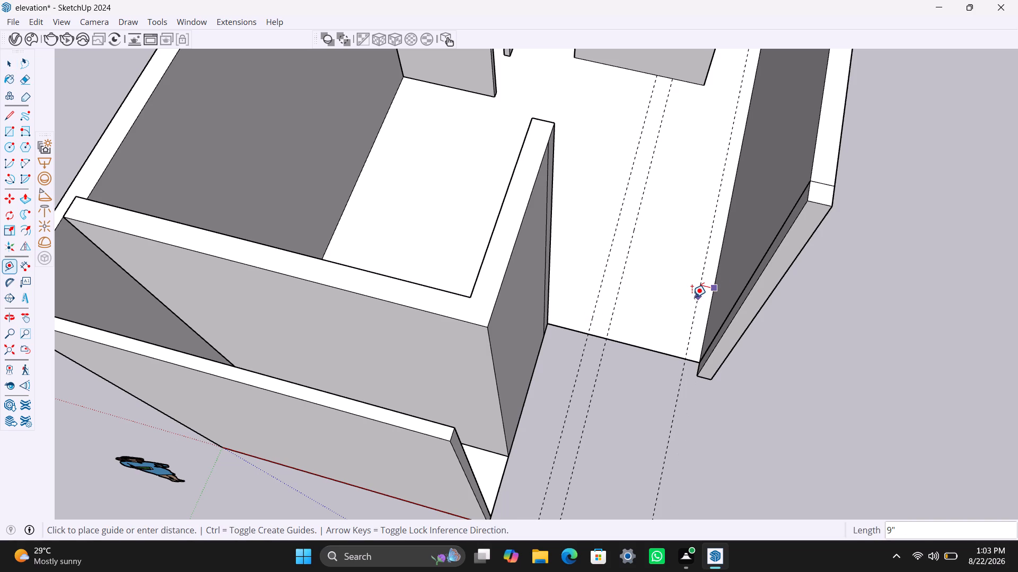
{"action": "type", "text": "1'"}
{"action": "key", "text": "Return"}
{"action": "key", "text": "space"}
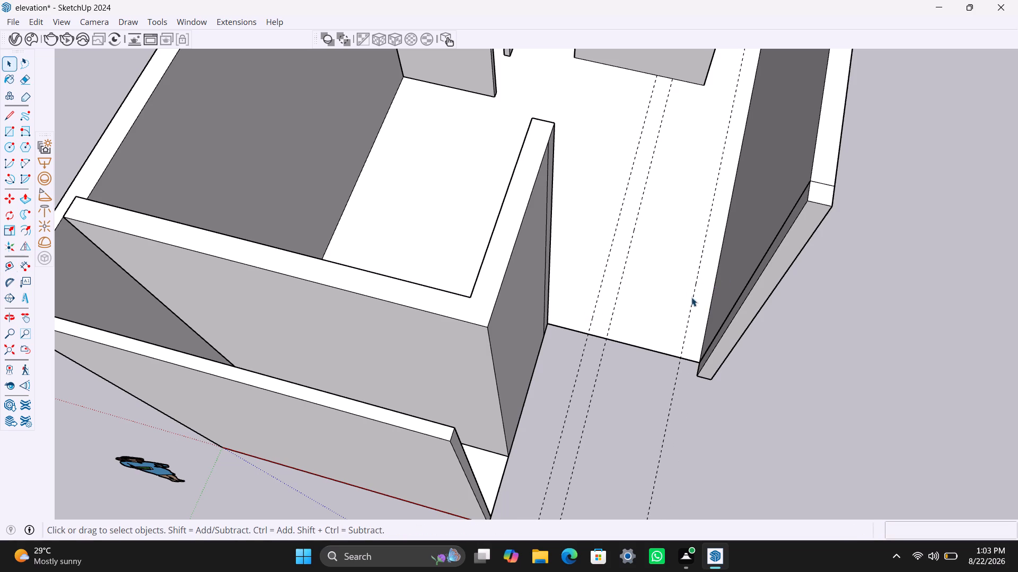
Delete the guide that is 5' from the outer wall.
{"action": "left_click", "coordinate": [618, 297]}
{"action": "key", "text": "Delete"}
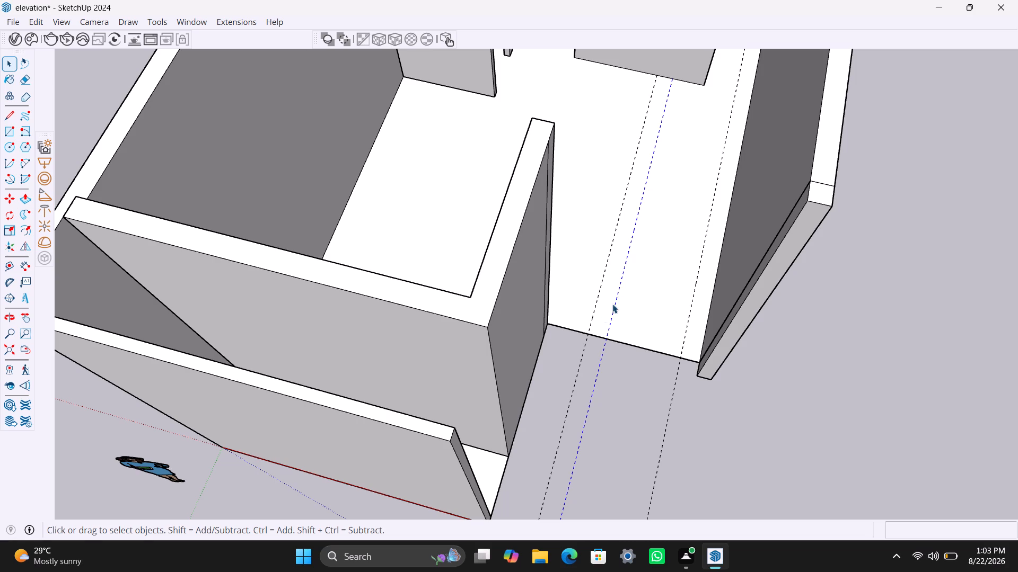
Push/Pull the 9" strip at the return wall's free end 2' 3" out to the nearer guide across the opening.
{"action": "scroll", "coordinate": [573, 325], "scroll_direction": "down", "scroll_amount": 3}
{"action": "middle_click_drag", "start_coordinate": [571, 325], "coordinate": [315, 354]}
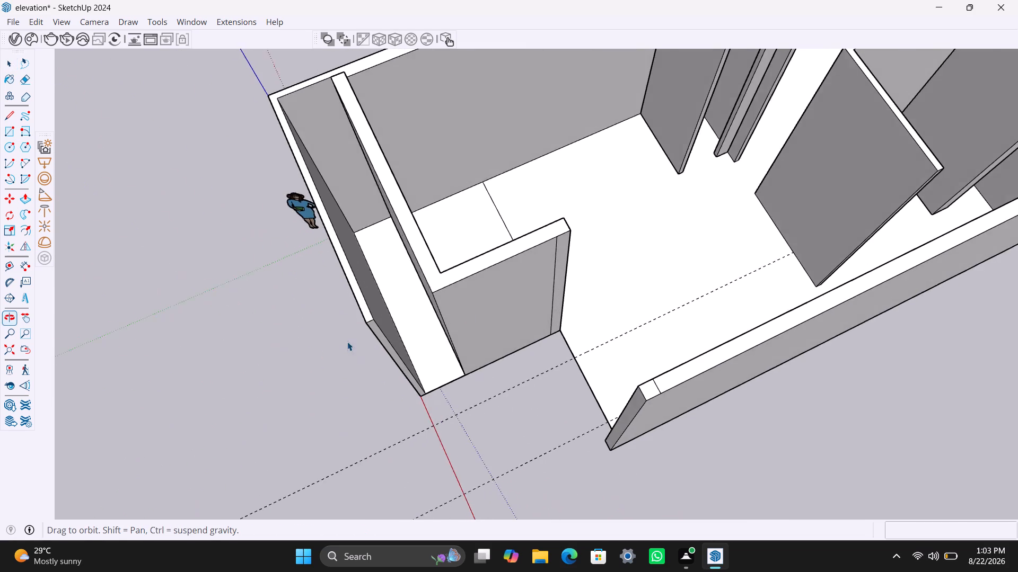
{"action": "scroll", "coordinate": [552, 283], "scroll_direction": "up", "scroll_amount": 3}
{"action": "left_click", "coordinate": [566, 278]}
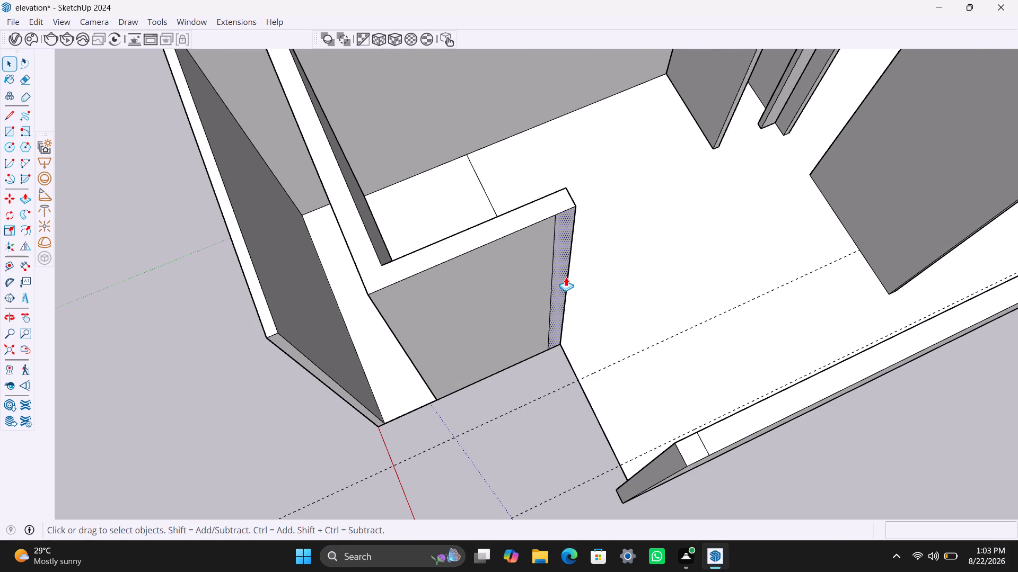
{"action": "key", "text": "p"}
{"action": "left_click", "coordinate": [566, 277]}
{"action": "left_click", "coordinate": [649, 346]}
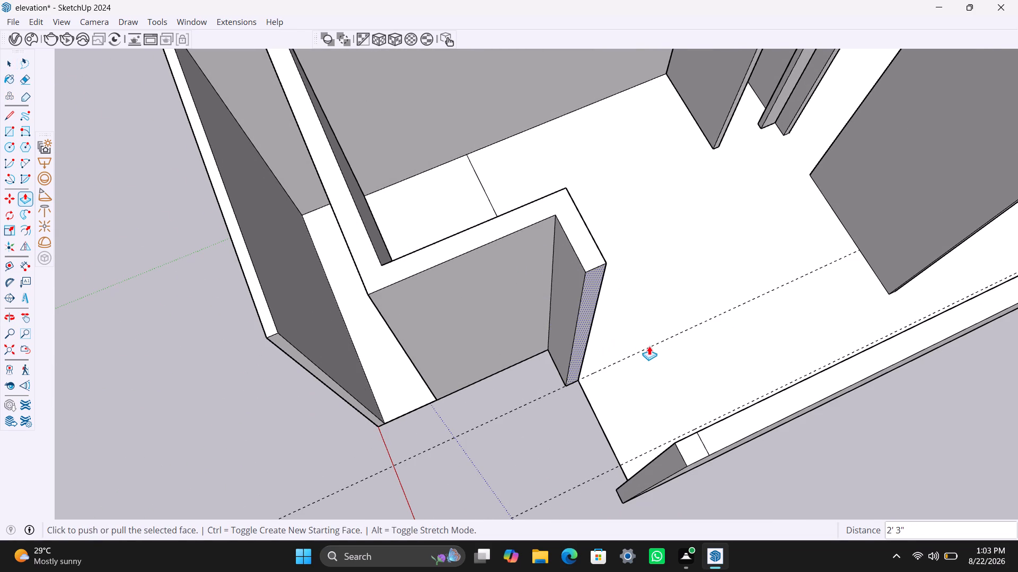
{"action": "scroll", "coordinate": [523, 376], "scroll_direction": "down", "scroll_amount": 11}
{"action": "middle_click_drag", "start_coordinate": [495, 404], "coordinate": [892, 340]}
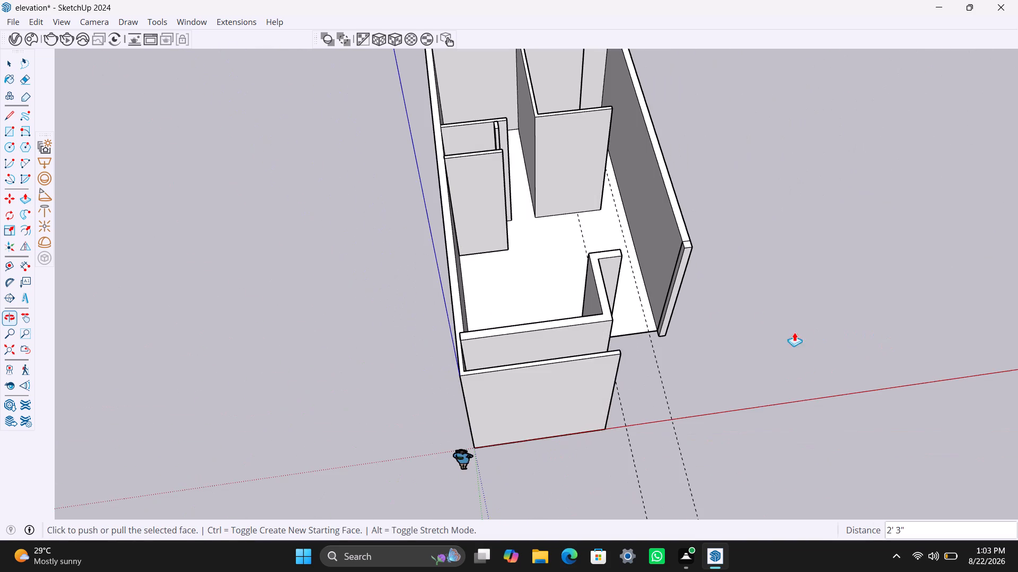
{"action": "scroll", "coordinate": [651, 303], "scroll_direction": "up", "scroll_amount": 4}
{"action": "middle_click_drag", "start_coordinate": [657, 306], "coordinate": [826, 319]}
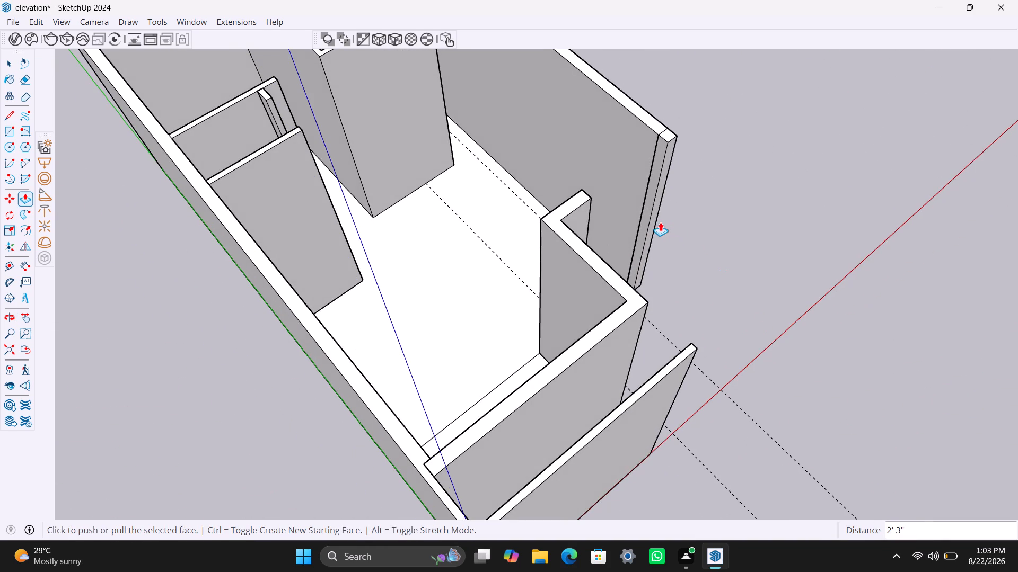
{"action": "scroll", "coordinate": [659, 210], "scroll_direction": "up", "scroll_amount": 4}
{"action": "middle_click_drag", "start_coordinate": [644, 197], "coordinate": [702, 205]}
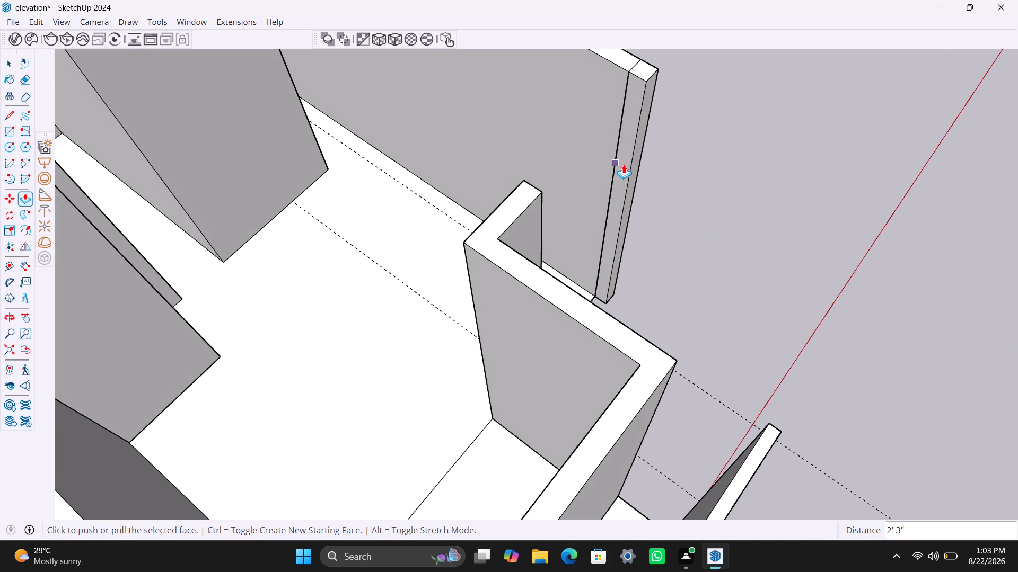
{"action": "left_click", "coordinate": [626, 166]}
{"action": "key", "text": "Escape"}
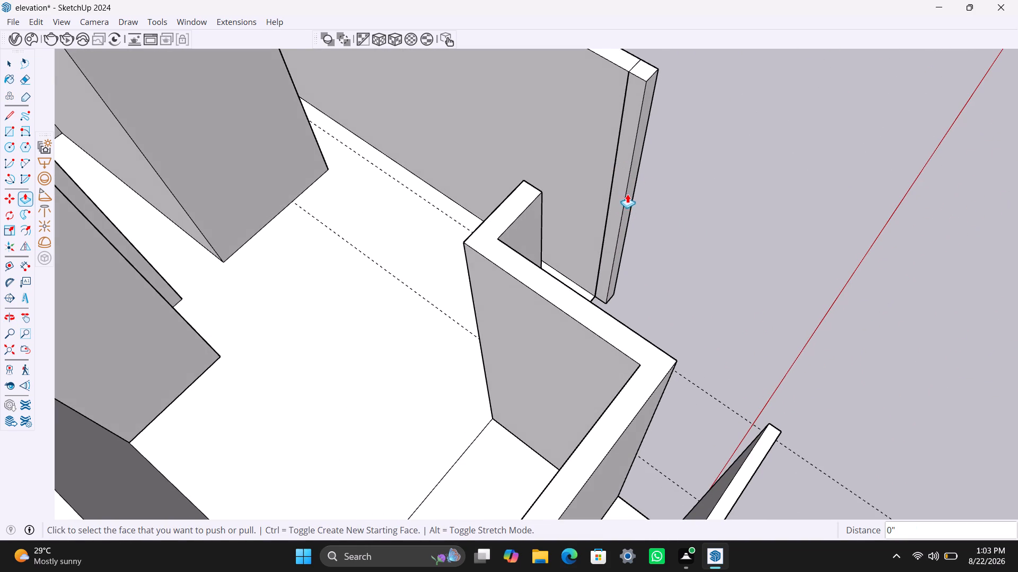
Inside the wall group, Push/Pull the strip at the outer wall's end inward to the 1' guide, and leave the group.
{"action": "scroll", "coordinate": [626, 224], "scroll_direction": "down", "scroll_amount": 5}
{"action": "middle_click_drag", "start_coordinate": [638, 254], "coordinate": [584, 277]}
{"action": "scroll", "coordinate": [647, 262], "scroll_direction": "up", "scroll_amount": 3}
{"action": "middle_click_drag", "start_coordinate": [587, 324], "coordinate": [508, 326]}
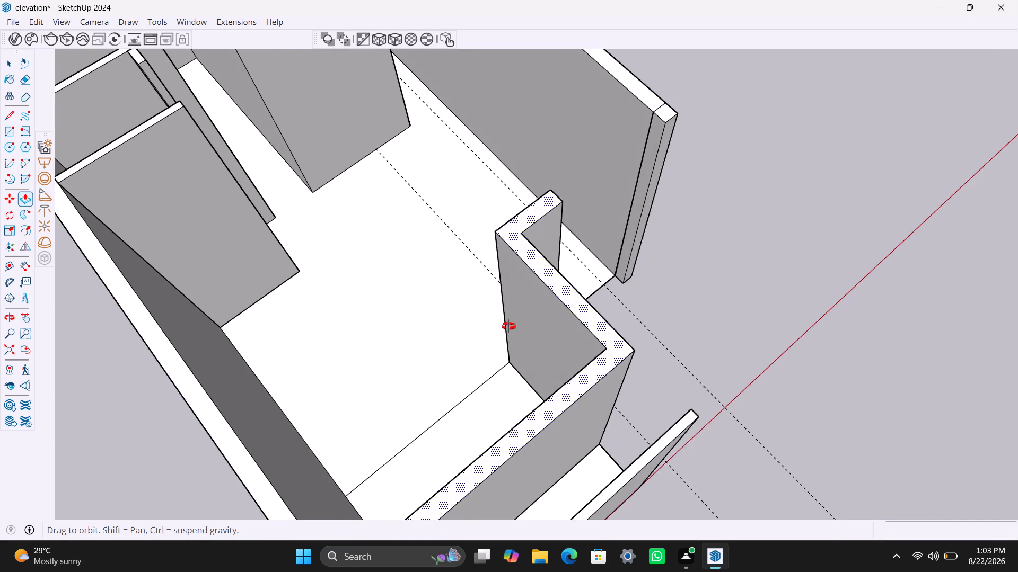
{"action": "middle_click_drag", "start_coordinate": [508, 326], "coordinate": [614, 343]}
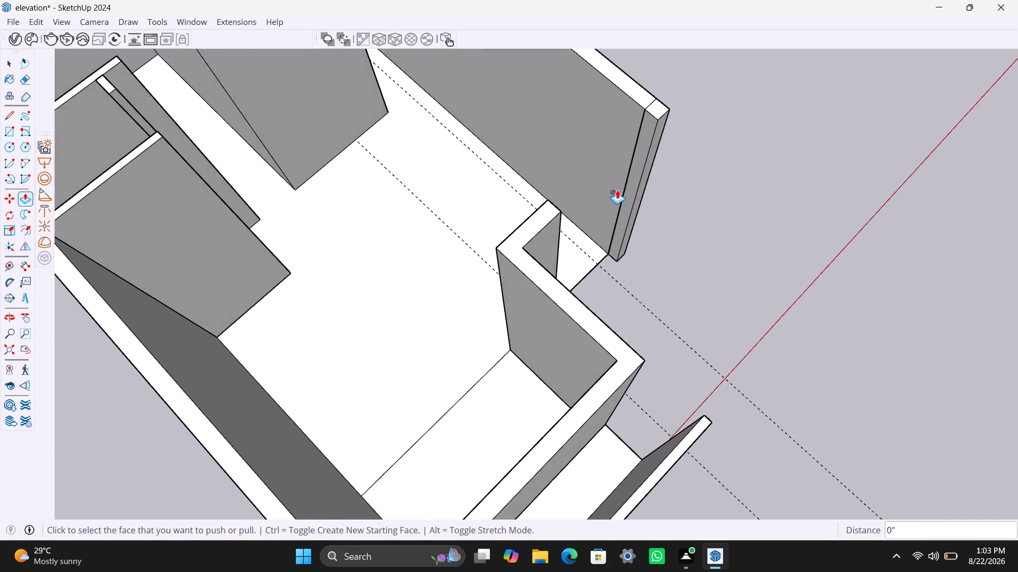
{"action": "scroll", "coordinate": [619, 188], "scroll_direction": "up", "scroll_amount": 8}
{"action": "key", "text": "space"}
{"action": "left_click", "coordinate": [635, 184]}
{"action": "triple_click", "coordinate": [639, 185]}
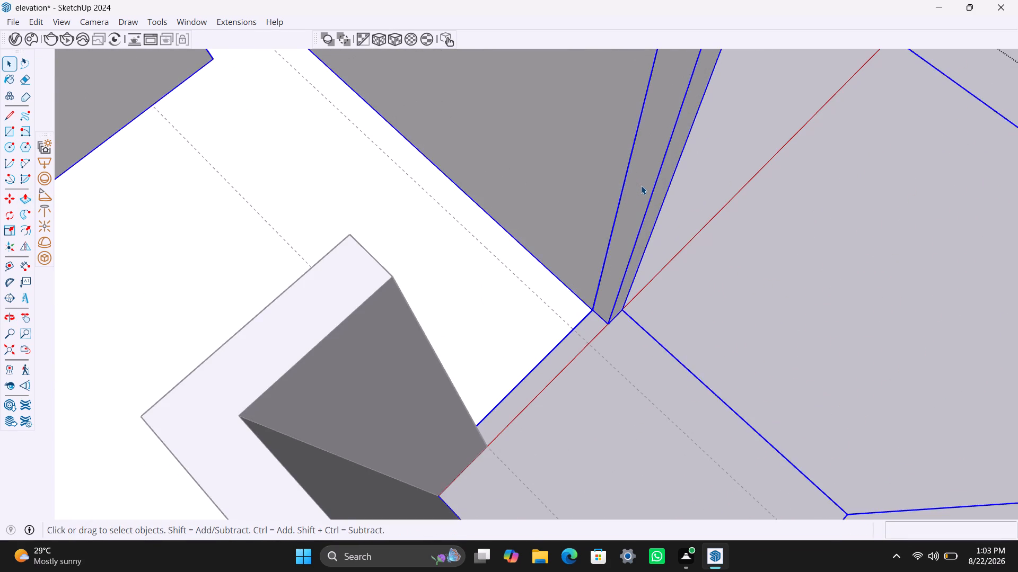
{"action": "double_click", "coordinate": [642, 185]}
{"action": "triple_click", "coordinate": [642, 185]}
{"action": "triple_click", "coordinate": [646, 189]}
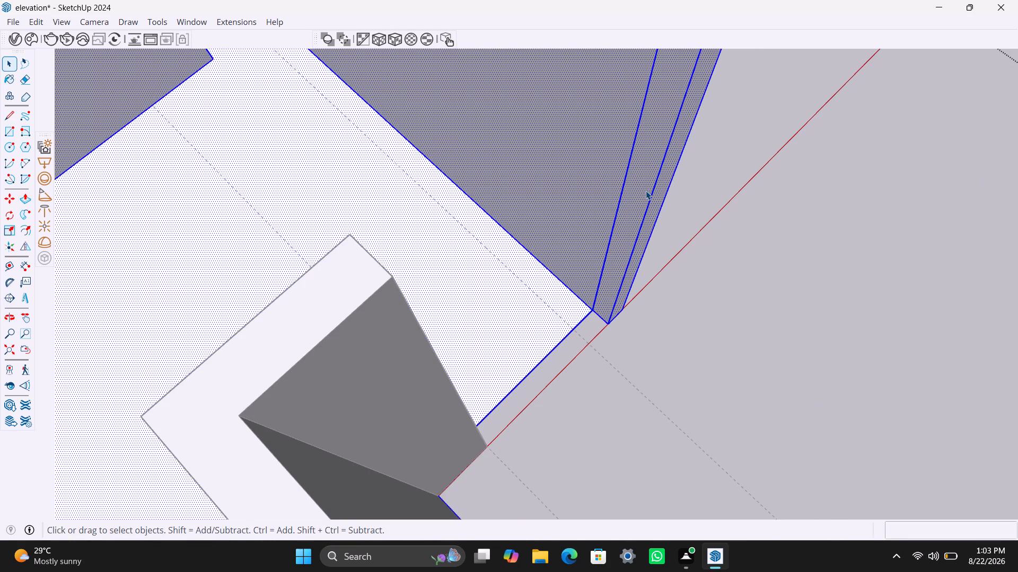
{"action": "left_click", "coordinate": [646, 191]}
{"action": "left_click", "coordinate": [713, 227]}
{"action": "left_click", "coordinate": [640, 212]}
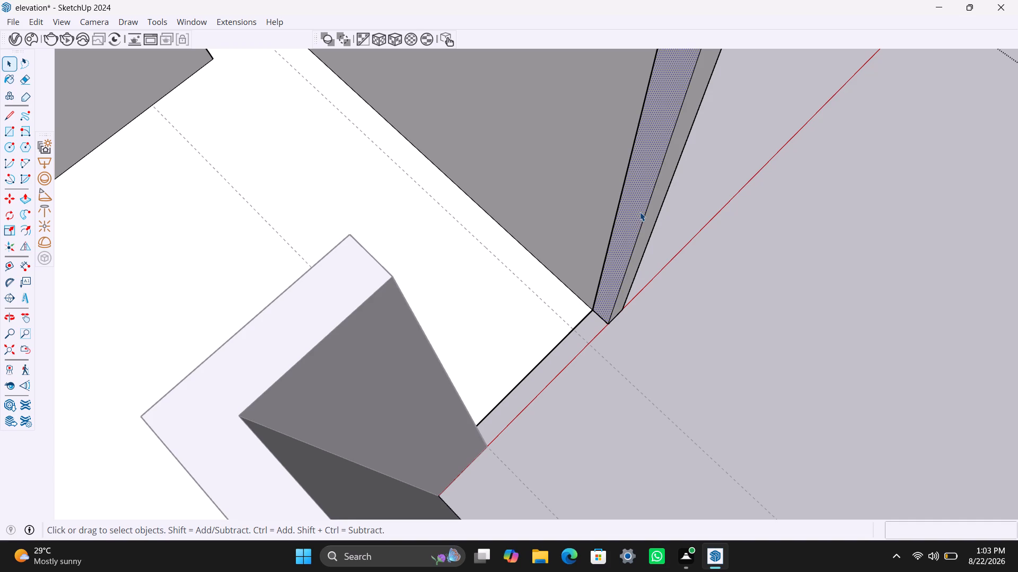
{"action": "key", "text": "p"}
{"action": "left_click", "coordinate": [638, 211]}
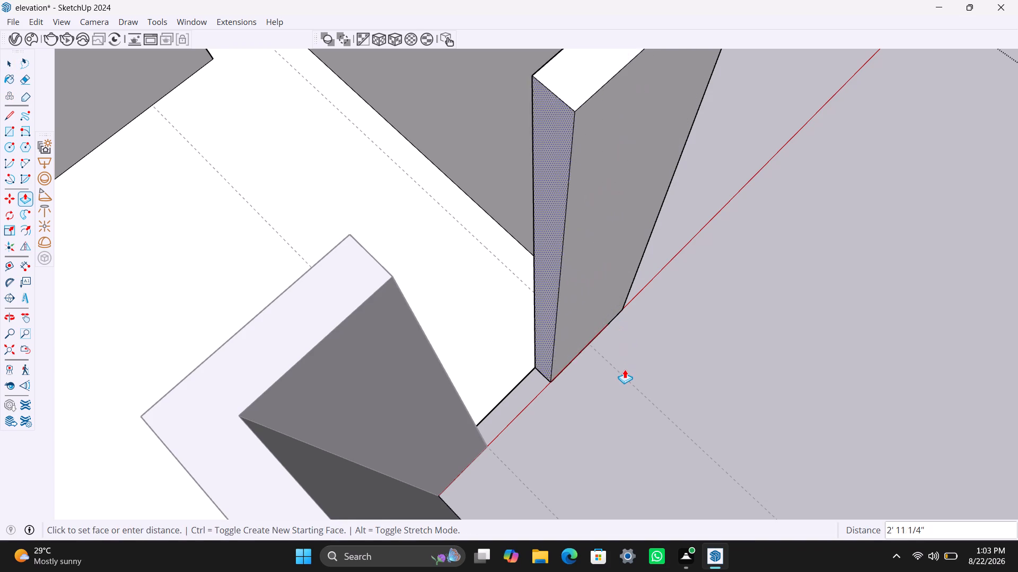
{"action": "left_click", "coordinate": [625, 372]}
{"action": "key", "text": "space"}
{"action": "left_click", "coordinate": [654, 318]}
{"action": "scroll", "coordinate": [637, 370], "scroll_direction": "down", "scroll_amount": 5}
{"action": "middle_click_drag", "start_coordinate": [627, 388], "coordinate": [584, 389]}
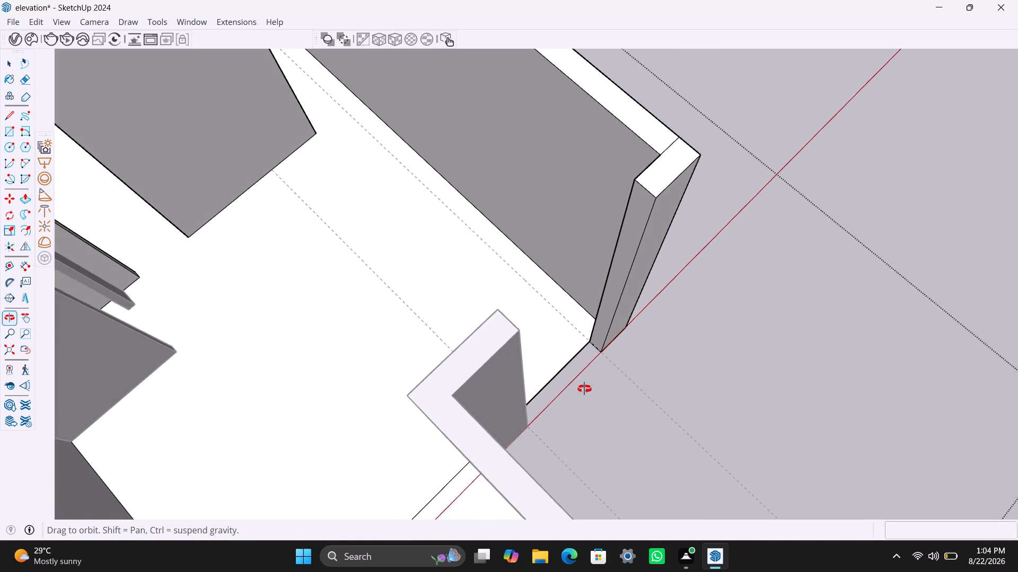
{"action": "middle_click_drag", "start_coordinate": [584, 389], "coordinate": [288, 328]}
{"action": "triple_click", "coordinate": [852, 310]}
{"action": "triple_click", "coordinate": [852, 309]}
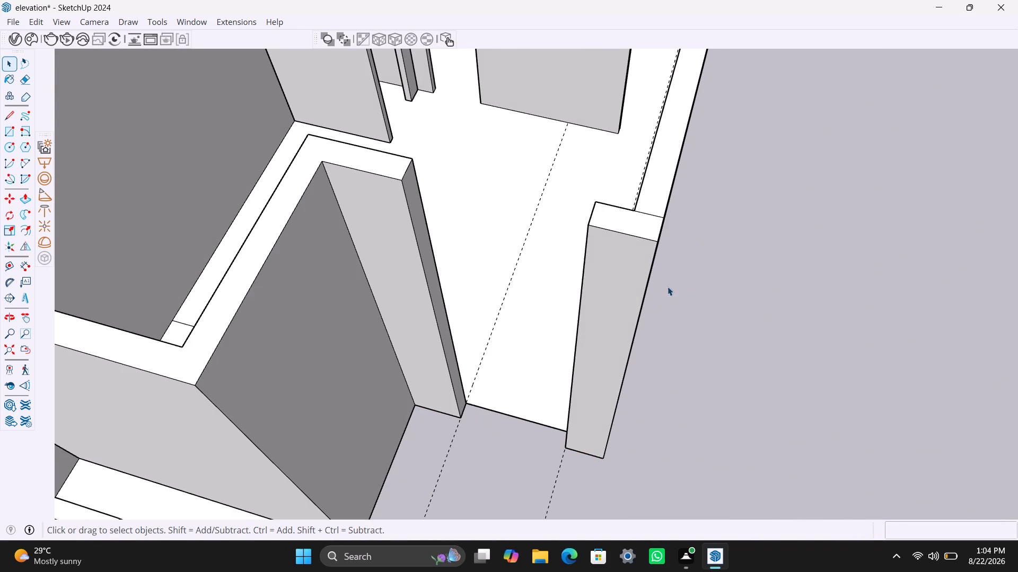
{"action": "scroll", "coordinate": [657, 288], "scroll_direction": "down", "scroll_amount": 11}
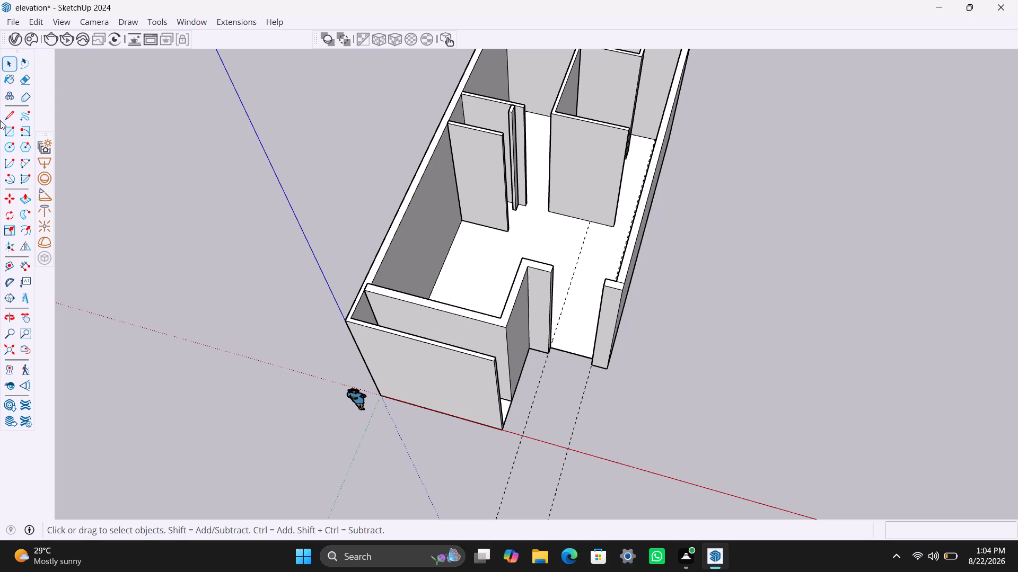
Delete all guides from the model.
{"action": "left_click", "coordinate": [27, 16]}
{"action": "left_click_drag", "start_coordinate": [78, 127], "coordinate": [83, 144]}
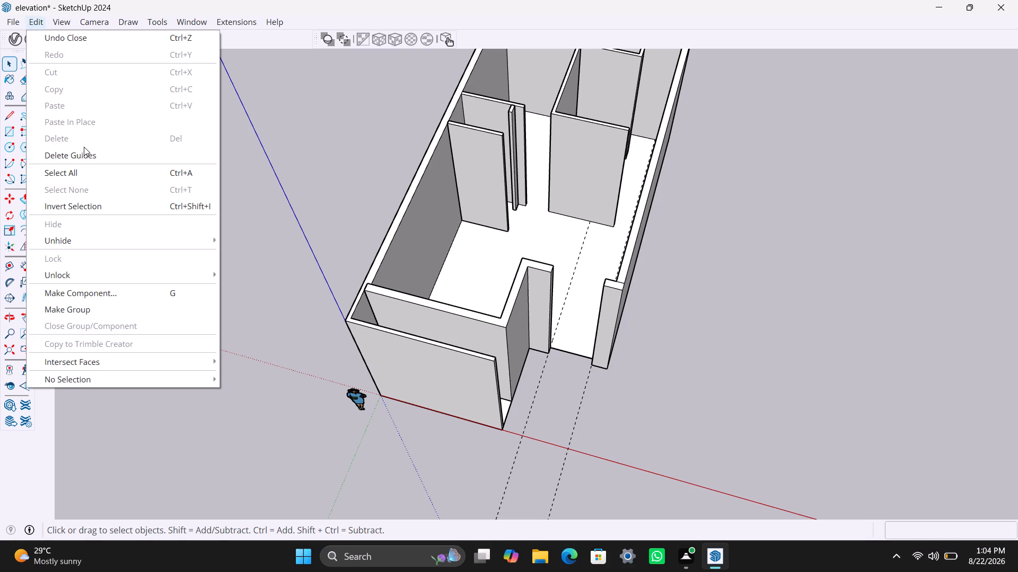
{"action": "left_click", "coordinate": [85, 151]}
{"action": "left_click", "coordinate": [765, 261]}
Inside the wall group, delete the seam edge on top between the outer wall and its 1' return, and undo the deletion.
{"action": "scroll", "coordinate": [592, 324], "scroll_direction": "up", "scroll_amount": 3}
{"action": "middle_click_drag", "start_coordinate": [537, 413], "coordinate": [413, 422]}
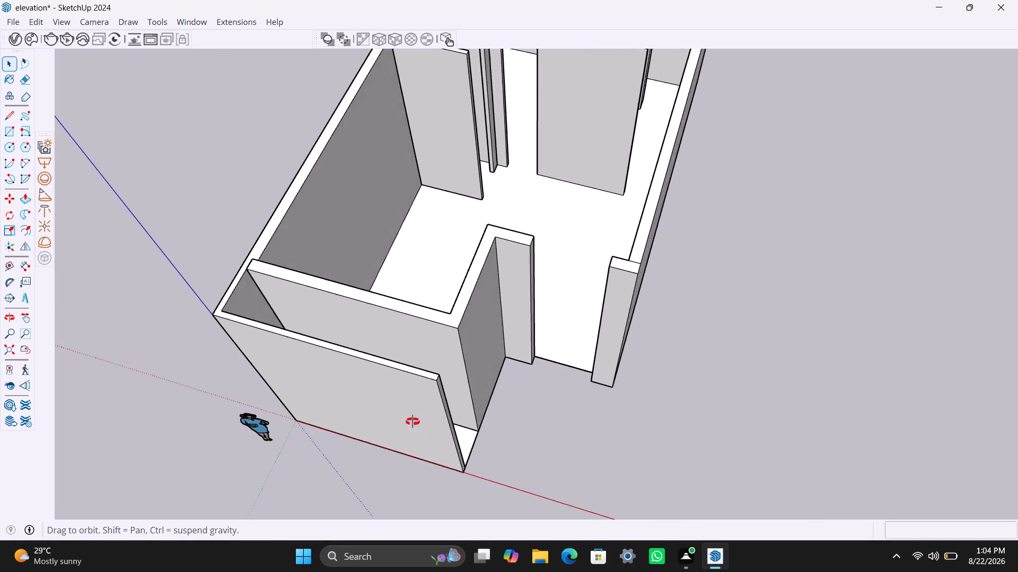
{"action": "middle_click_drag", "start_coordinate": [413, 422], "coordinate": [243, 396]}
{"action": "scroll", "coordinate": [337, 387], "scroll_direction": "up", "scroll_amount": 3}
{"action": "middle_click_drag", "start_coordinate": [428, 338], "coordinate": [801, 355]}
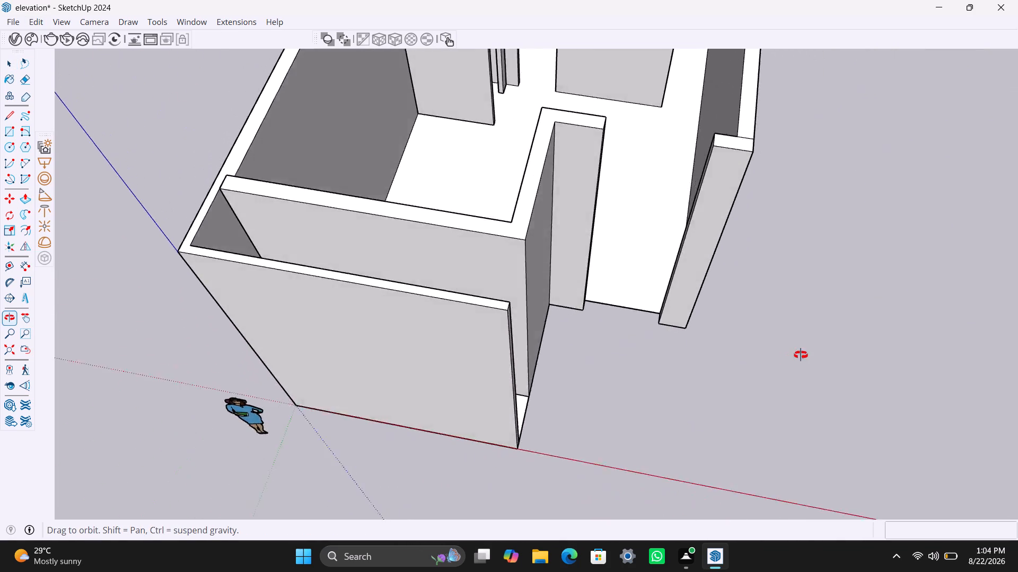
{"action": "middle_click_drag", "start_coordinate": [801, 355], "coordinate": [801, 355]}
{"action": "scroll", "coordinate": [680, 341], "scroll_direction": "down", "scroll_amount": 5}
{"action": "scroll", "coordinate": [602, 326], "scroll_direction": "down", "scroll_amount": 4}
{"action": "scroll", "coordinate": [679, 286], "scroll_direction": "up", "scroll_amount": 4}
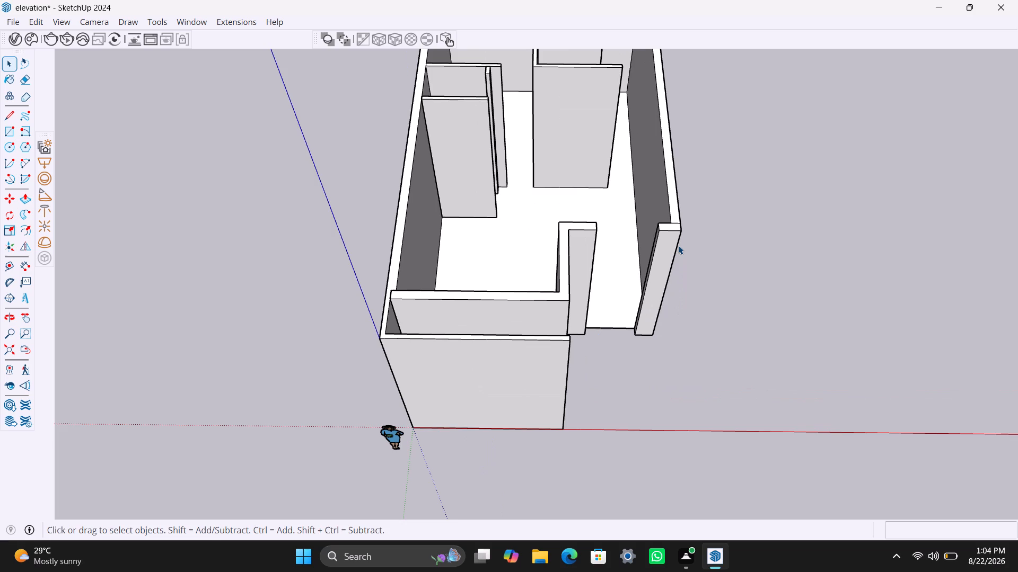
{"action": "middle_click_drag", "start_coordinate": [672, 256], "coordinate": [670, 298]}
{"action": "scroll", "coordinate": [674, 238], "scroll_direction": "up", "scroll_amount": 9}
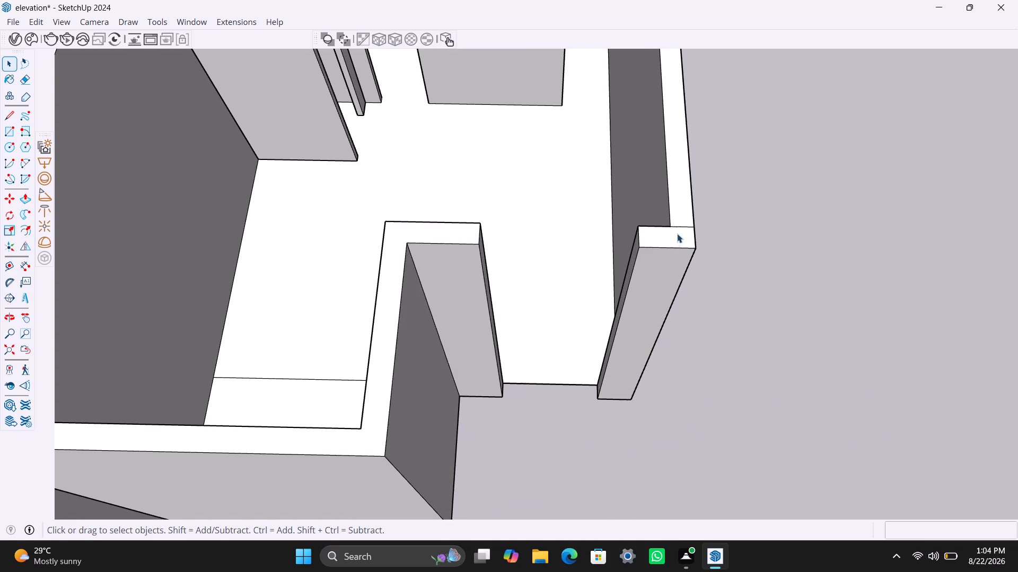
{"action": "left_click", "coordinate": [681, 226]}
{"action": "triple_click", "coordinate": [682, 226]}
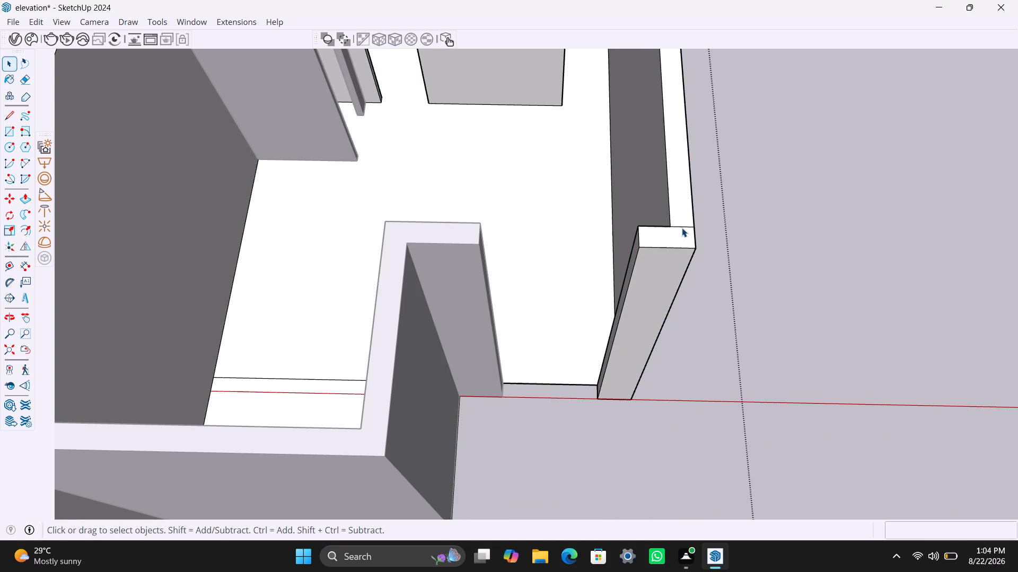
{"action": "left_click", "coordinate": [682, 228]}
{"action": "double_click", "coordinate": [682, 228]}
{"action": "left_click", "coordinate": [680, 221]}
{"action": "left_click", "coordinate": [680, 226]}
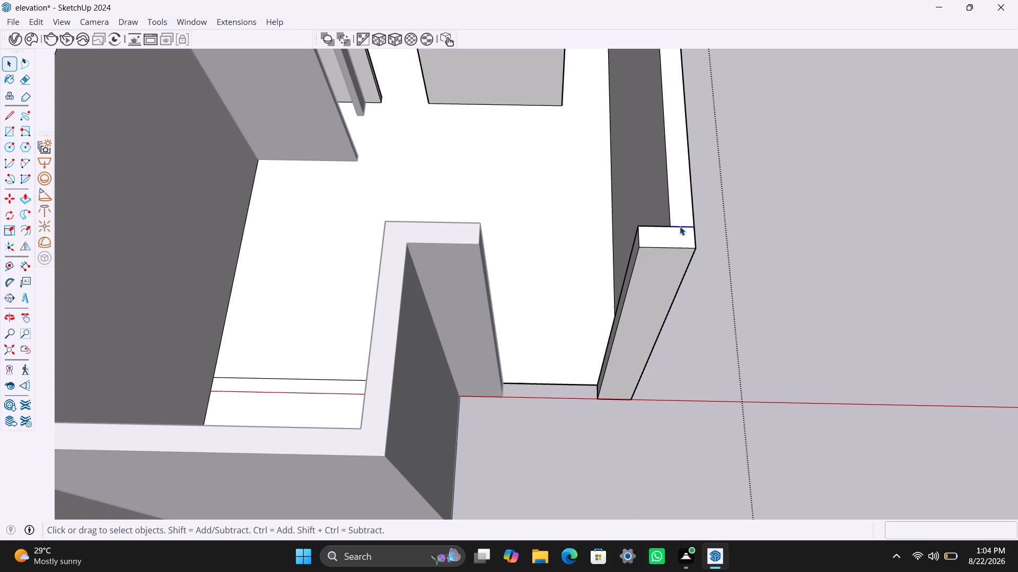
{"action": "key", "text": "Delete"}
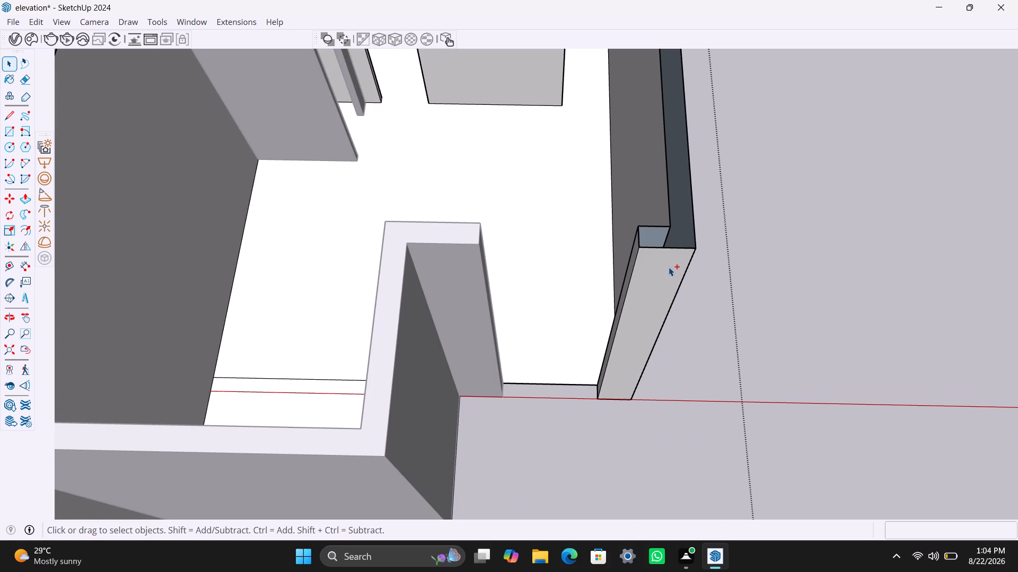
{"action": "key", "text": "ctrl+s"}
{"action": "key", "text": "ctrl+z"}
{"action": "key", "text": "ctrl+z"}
Delete the seam edge on top of the outer wall where its 1' return joins.
{"action": "scroll", "coordinate": [684, 226], "scroll_direction": "up", "scroll_amount": 10}
{"action": "middle_click_drag", "start_coordinate": [650, 270], "coordinate": [1017, 163]}
{"action": "scroll", "coordinate": [547, 277], "scroll_direction": "up", "scroll_amount": 5}
{"action": "middle_click_drag", "start_coordinate": [453, 271], "coordinate": [657, 229]}
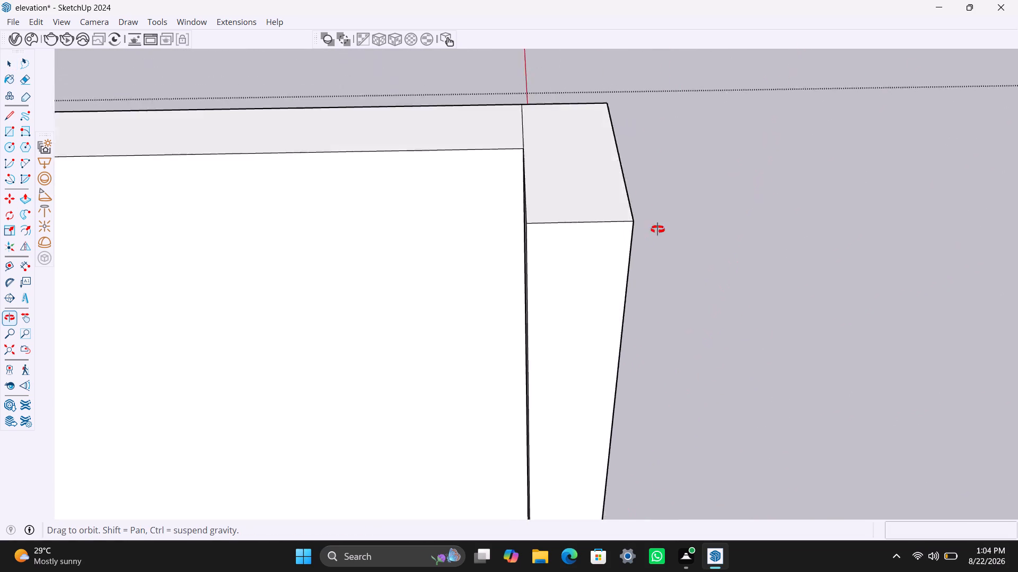
{"action": "middle_click_drag", "start_coordinate": [657, 229], "coordinate": [333, 371]}
{"action": "scroll", "coordinate": [529, 190], "scroll_direction": "up", "scroll_amount": 9}
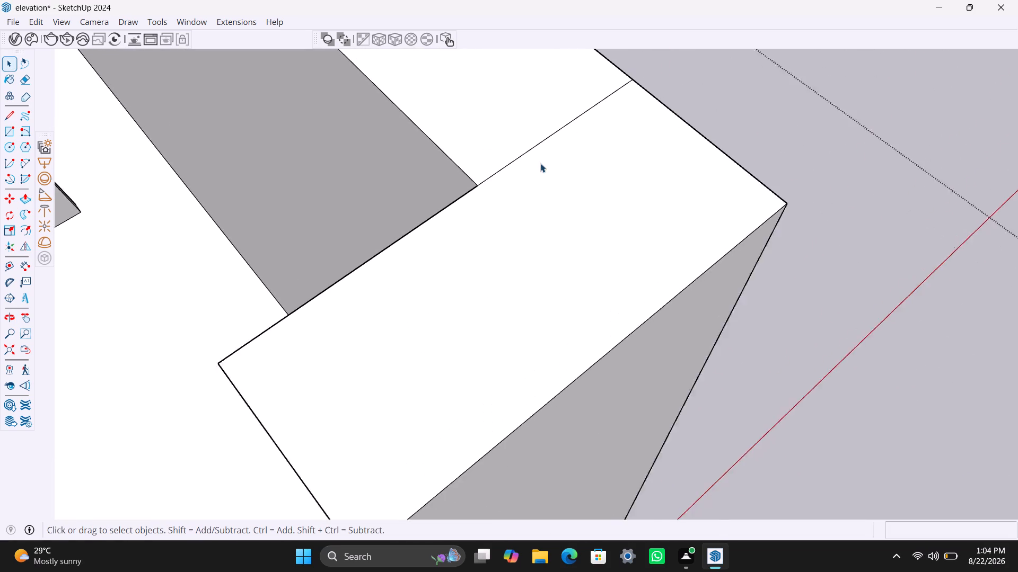
{"action": "left_click", "coordinate": [528, 151]}
{"action": "left_click", "coordinate": [525, 148]}
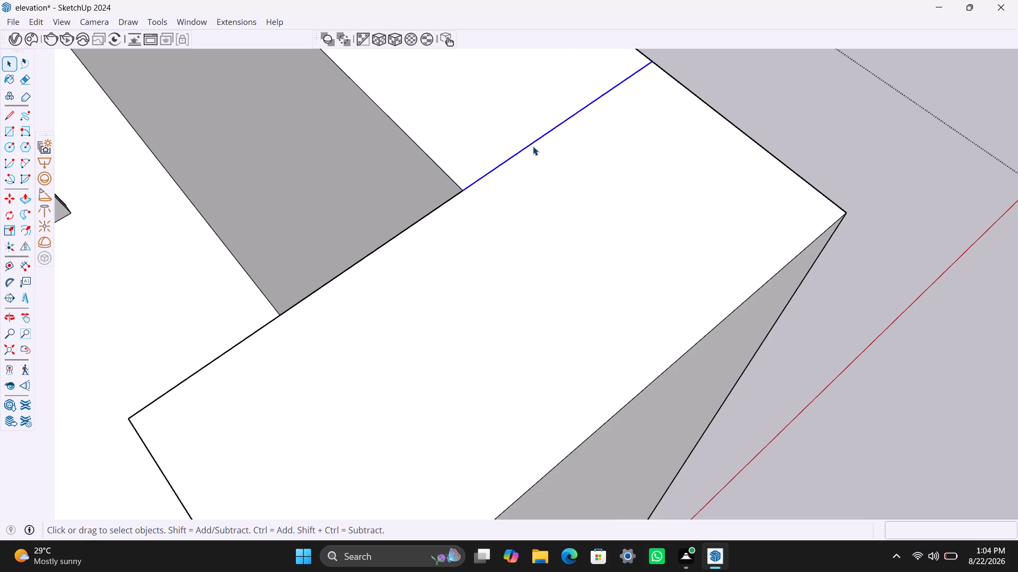
{"action": "key", "text": "Delete"}
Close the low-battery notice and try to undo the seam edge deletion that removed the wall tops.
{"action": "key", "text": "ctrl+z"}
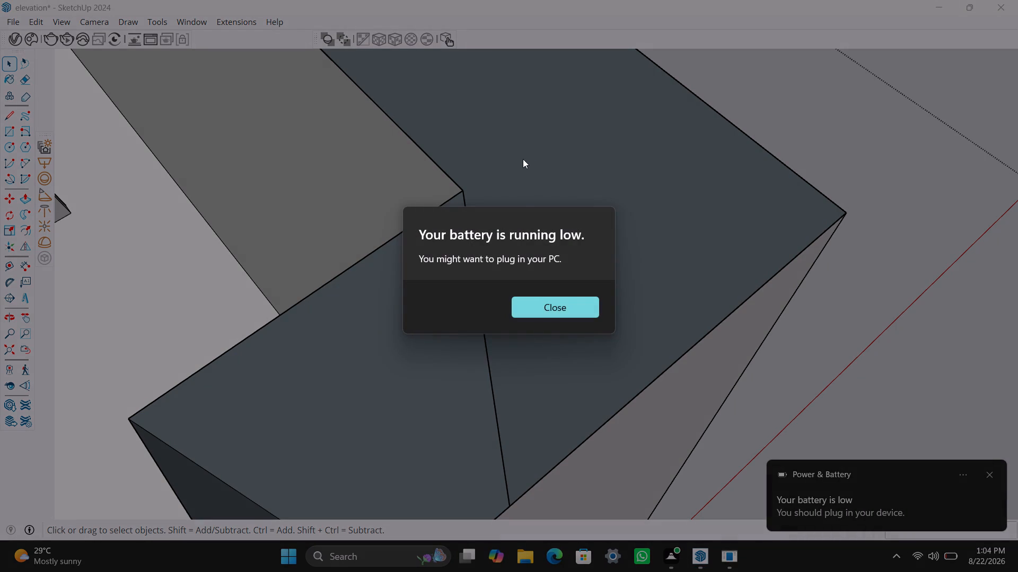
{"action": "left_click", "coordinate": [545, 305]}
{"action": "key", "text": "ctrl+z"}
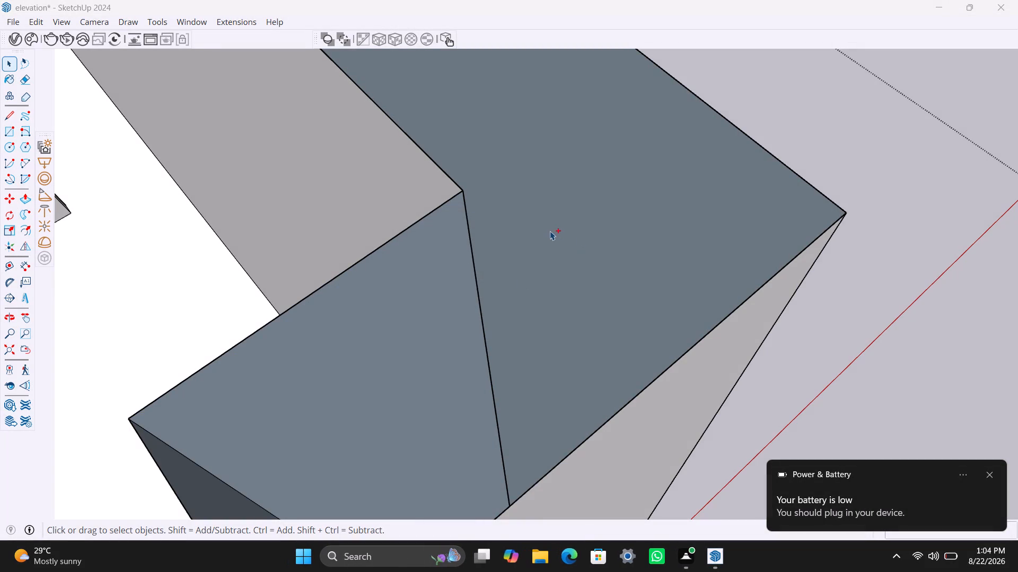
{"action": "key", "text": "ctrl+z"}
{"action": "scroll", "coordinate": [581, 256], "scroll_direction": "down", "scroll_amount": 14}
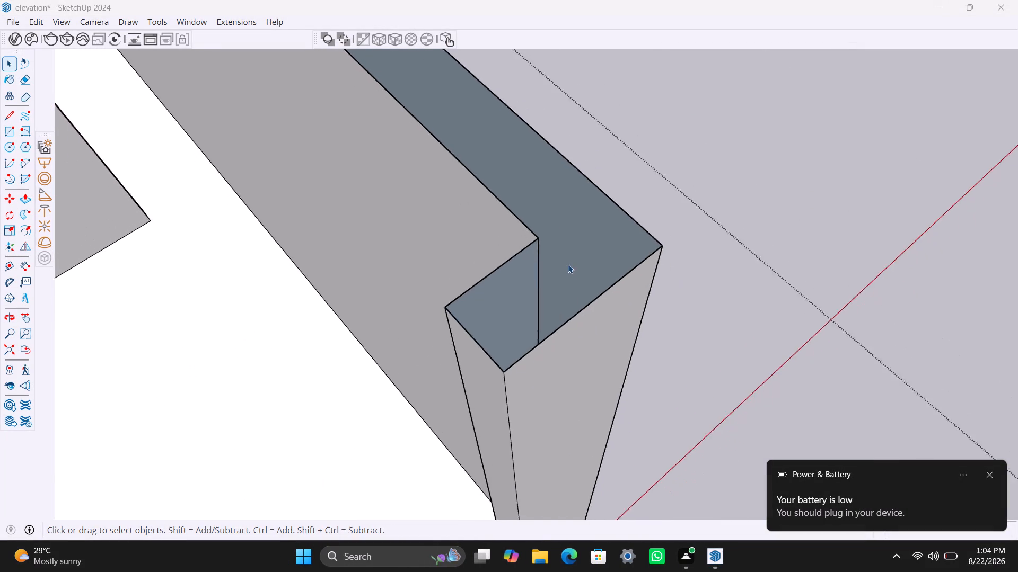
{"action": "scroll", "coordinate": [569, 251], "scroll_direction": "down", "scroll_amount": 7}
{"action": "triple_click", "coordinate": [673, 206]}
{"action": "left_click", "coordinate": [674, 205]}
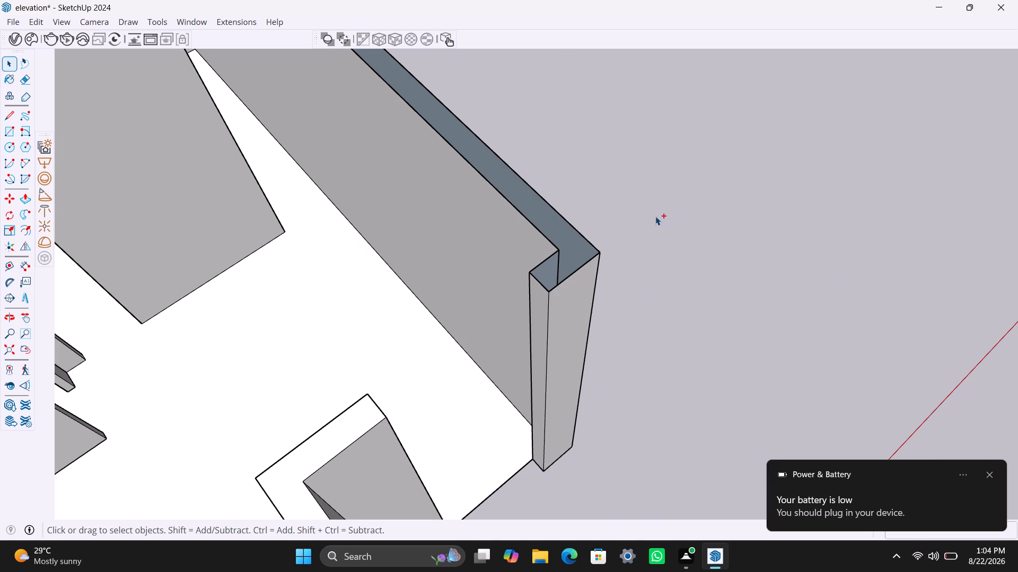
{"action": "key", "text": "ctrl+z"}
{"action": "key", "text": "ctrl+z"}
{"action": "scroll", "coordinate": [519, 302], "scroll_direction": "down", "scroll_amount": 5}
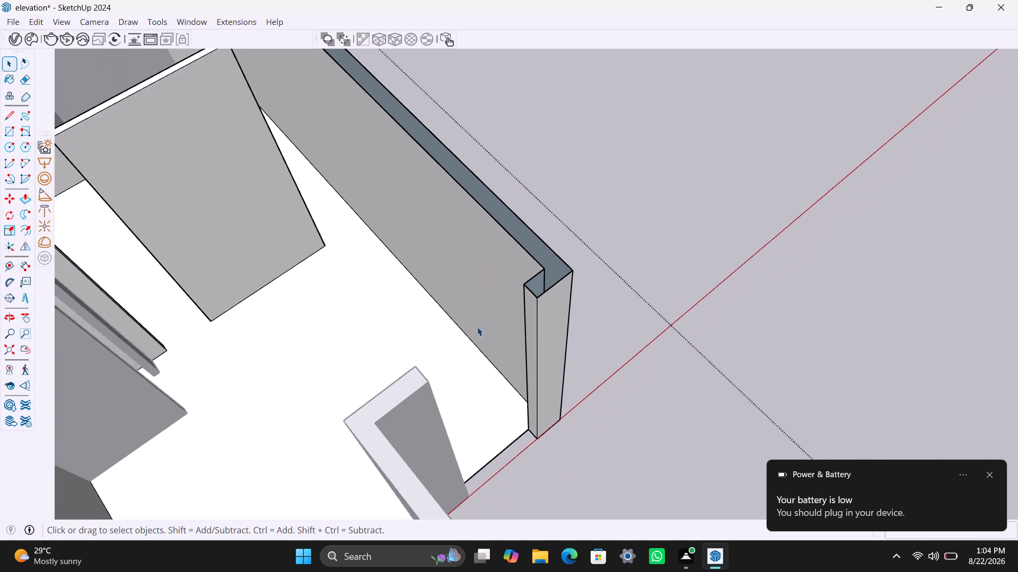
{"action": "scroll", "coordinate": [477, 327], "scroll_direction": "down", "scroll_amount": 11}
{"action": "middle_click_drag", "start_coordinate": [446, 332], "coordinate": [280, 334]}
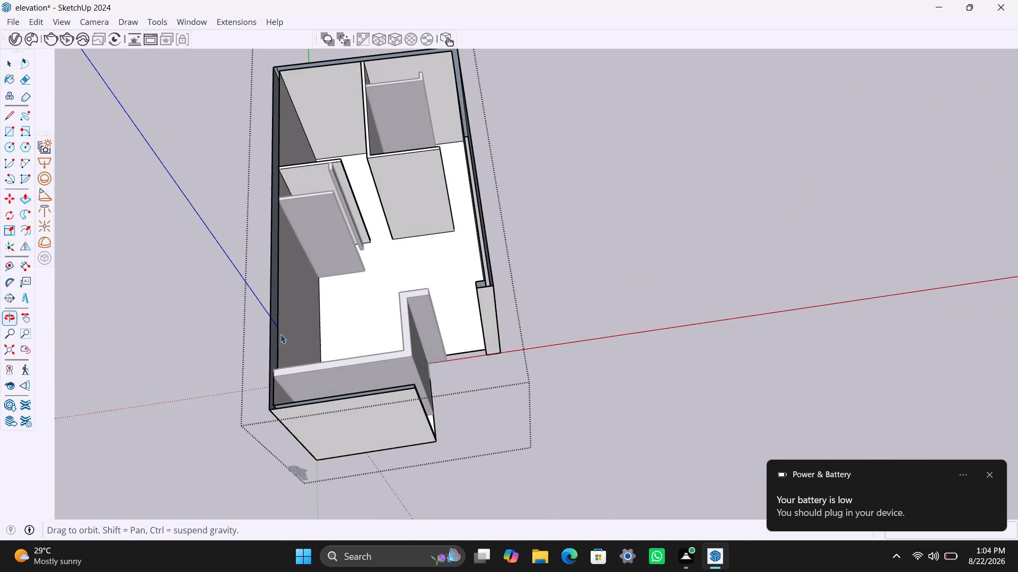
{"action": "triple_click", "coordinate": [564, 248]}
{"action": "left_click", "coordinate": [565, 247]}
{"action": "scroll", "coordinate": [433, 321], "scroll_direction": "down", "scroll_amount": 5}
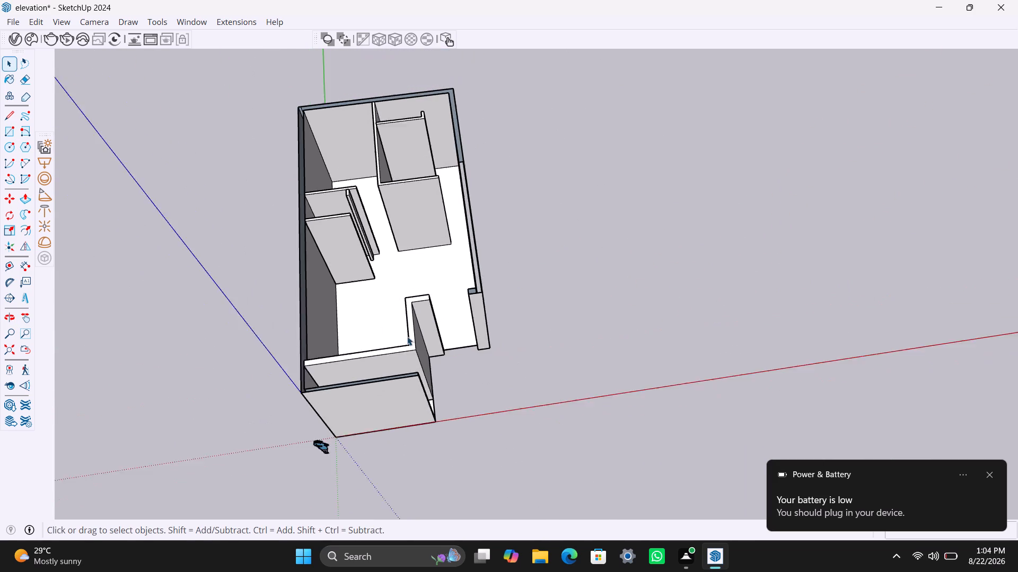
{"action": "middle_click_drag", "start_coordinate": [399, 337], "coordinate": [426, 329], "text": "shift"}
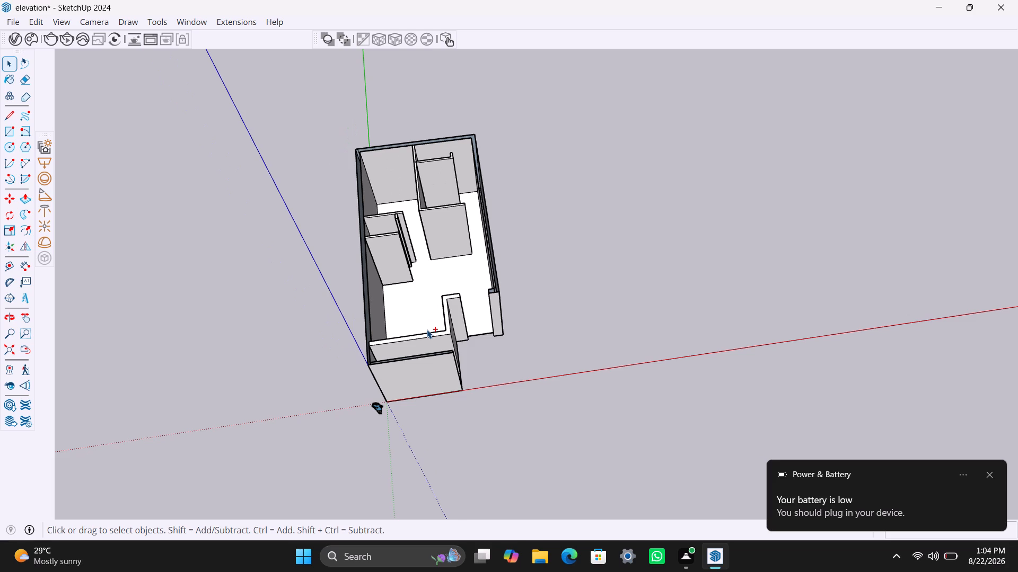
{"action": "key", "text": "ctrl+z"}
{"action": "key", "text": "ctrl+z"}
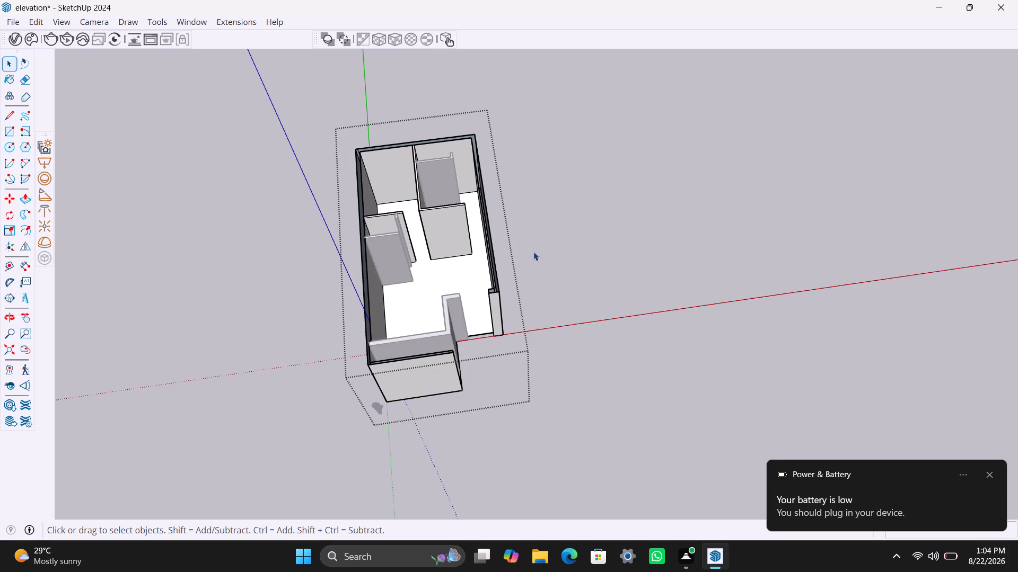
Outline the end wall's open top with the Line tool, 4 1/2" by 13' 6", to rebuild its top face.
{"action": "left_click", "coordinate": [536, 248]}
{"action": "scroll", "coordinate": [479, 303], "scroll_direction": "up", "scroll_amount": 4}
{"action": "middle_click_drag", "start_coordinate": [490, 299], "coordinate": [470, 379]}
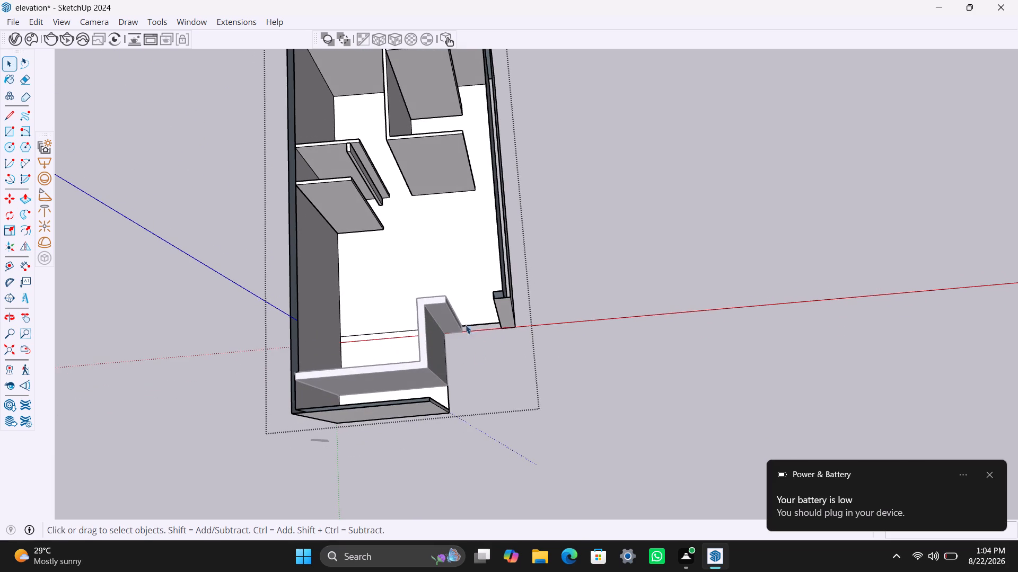
{"action": "key", "text": "l"}
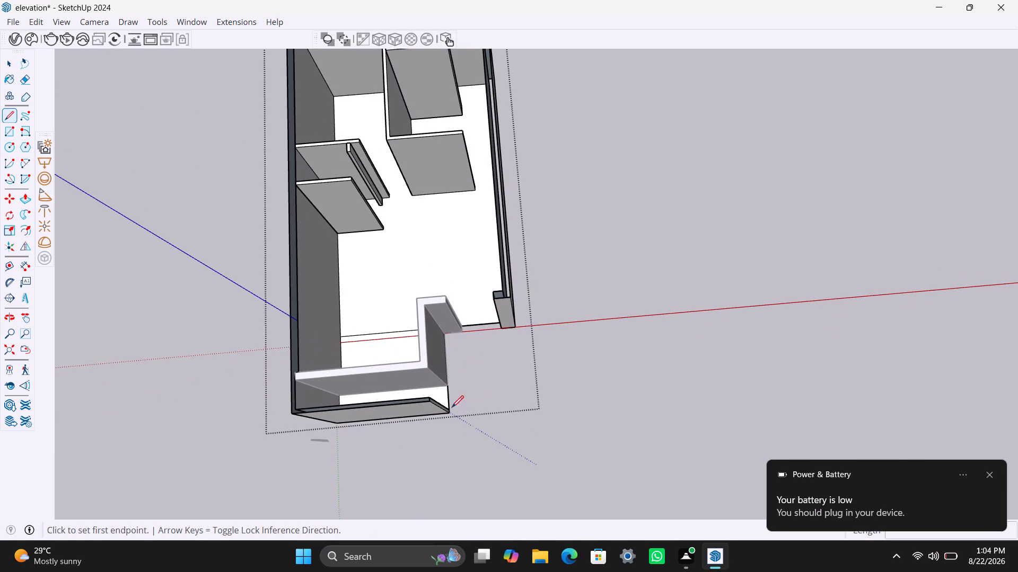
{"action": "scroll", "coordinate": [431, 413], "scroll_direction": "up", "scroll_amount": 15}
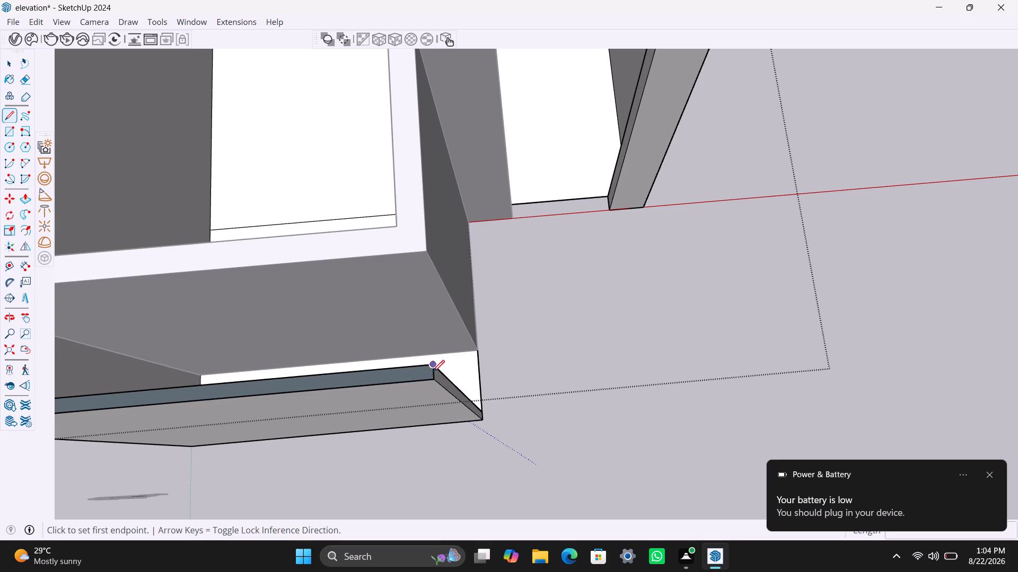
{"action": "left_click", "coordinate": [433, 376]}
{"action": "left_click", "coordinate": [432, 367]}
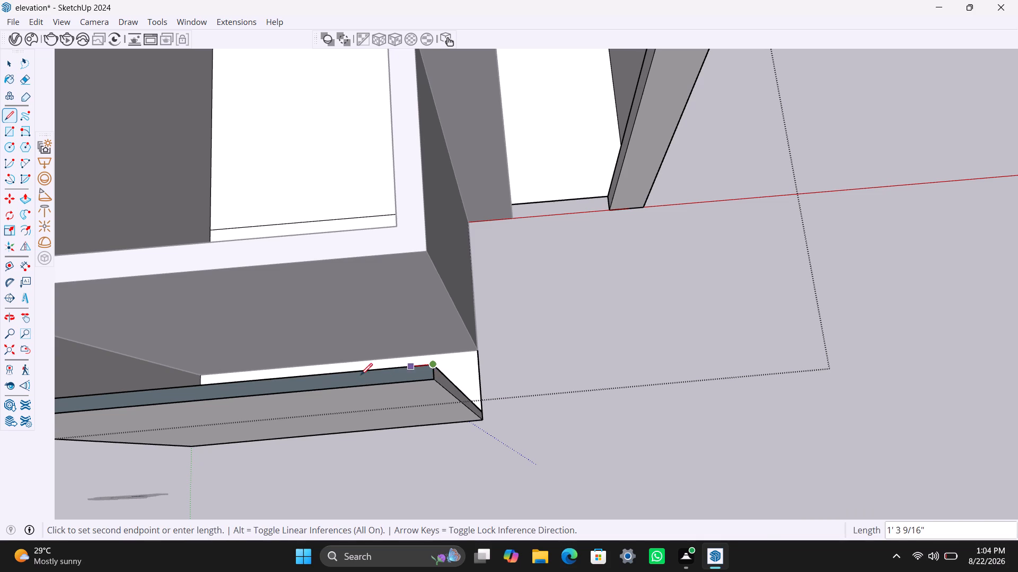
{"action": "scroll", "coordinate": [330, 377], "scroll_direction": "down", "scroll_amount": 4}
{"action": "middle_click_drag", "start_coordinate": [330, 377], "coordinate": [583, 342]}
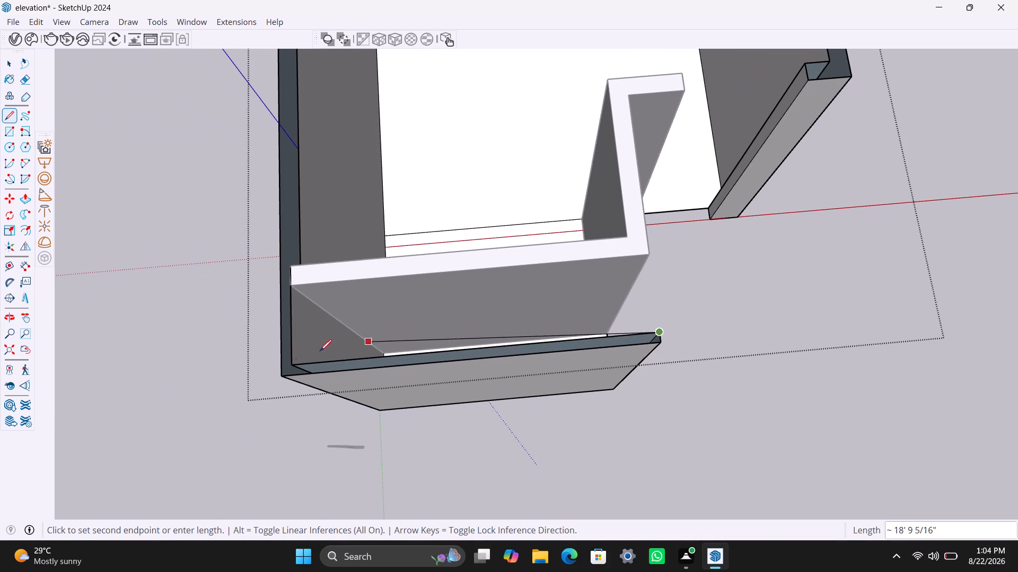
{"action": "left_click", "coordinate": [290, 362]}
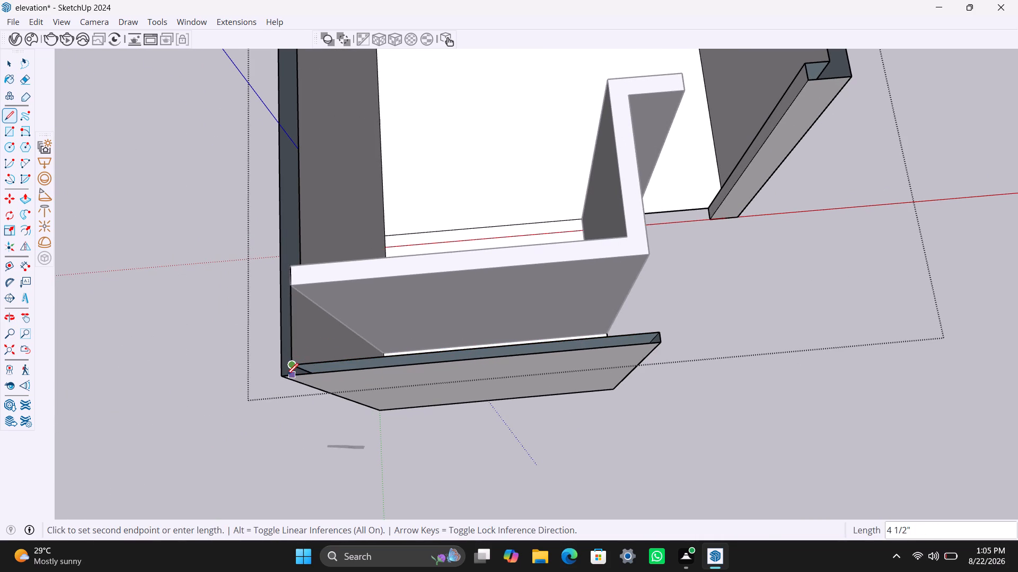
{"action": "left_click", "coordinate": [292, 376]}
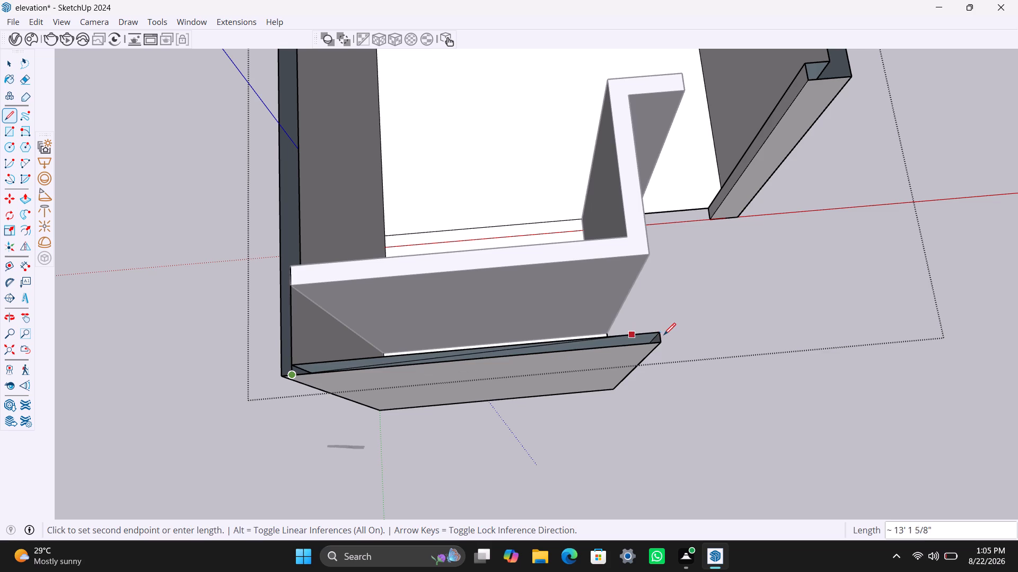
{"action": "left_click", "coordinate": [662, 339]}
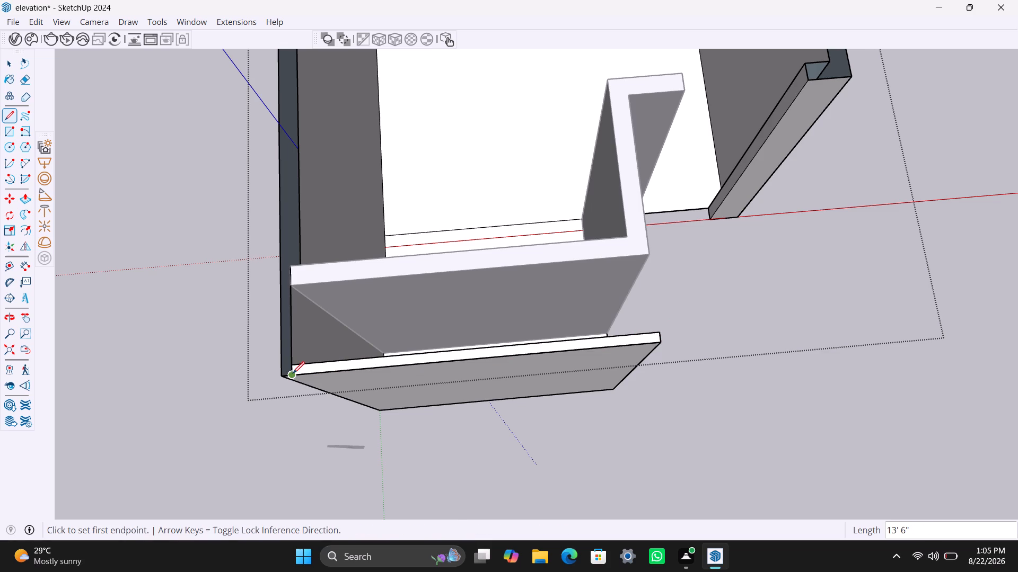
Outline the open top of the long wall adjoining the small end room with the Line tool, 44' 3" along its outer edge.
{"action": "left_click", "coordinate": [296, 372]}
{"action": "scroll", "coordinate": [283, 279], "scroll_direction": "down", "scroll_amount": 5}
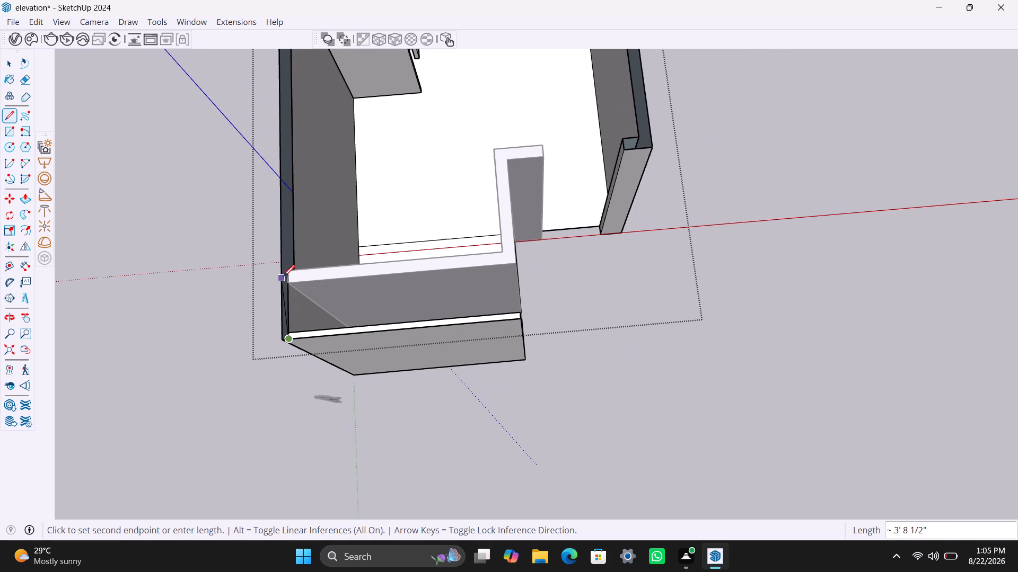
{"action": "scroll", "coordinate": [289, 268], "scroll_direction": "down", "scroll_amount": 5}
{"action": "middle_click_drag", "start_coordinate": [291, 270], "coordinate": [306, 423], "text": "shift"}
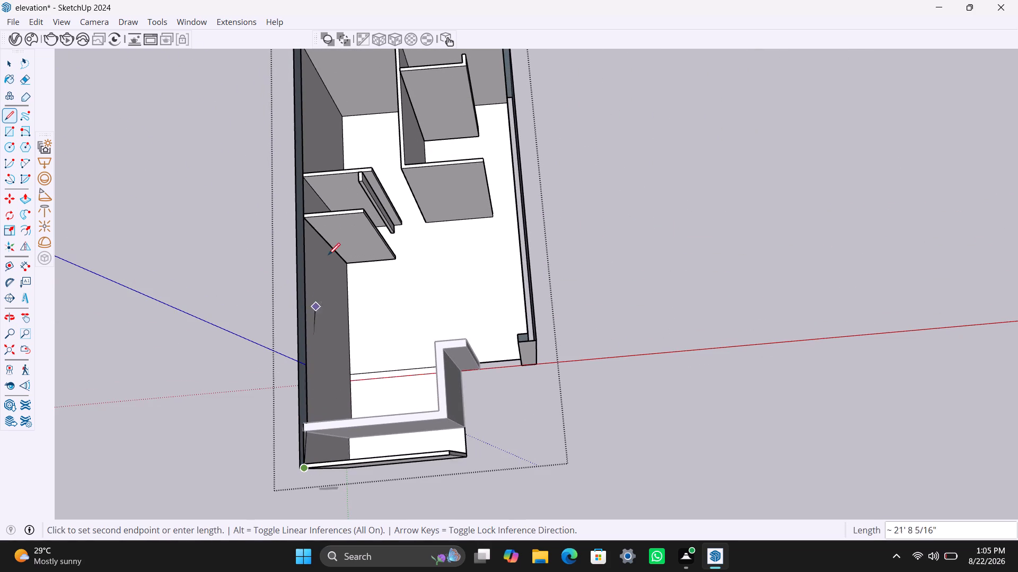
{"action": "scroll", "coordinate": [318, 205], "scroll_direction": "down", "scroll_amount": 5}
{"action": "middle_click_drag", "start_coordinate": [318, 205], "coordinate": [321, 376], "text": "shift"}
{"action": "scroll", "coordinate": [309, 258], "scroll_direction": "up", "scroll_amount": 3}
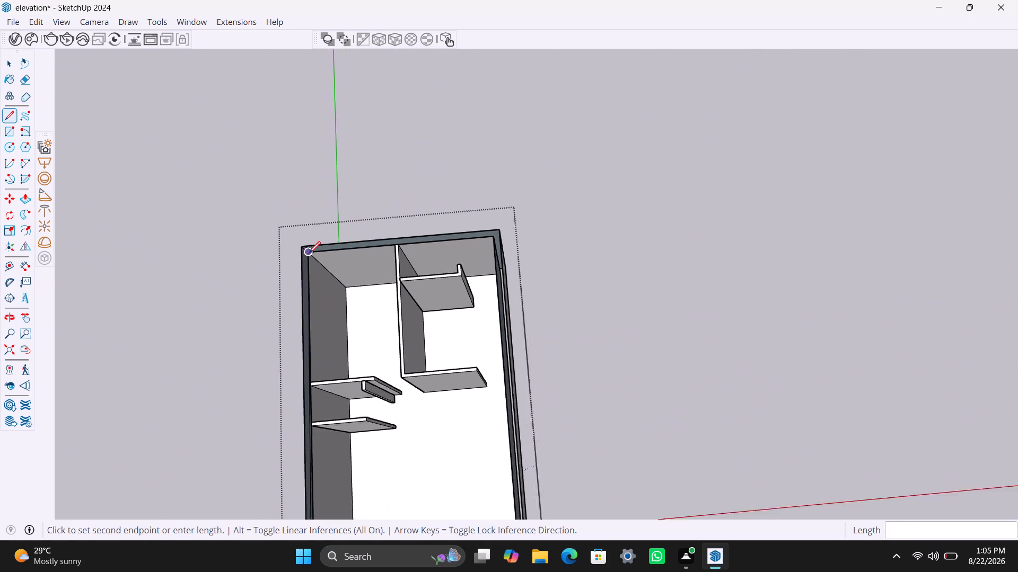
{"action": "scroll", "coordinate": [309, 253], "scroll_direction": "up", "scroll_amount": 6}
{"action": "left_click", "coordinate": [309, 252]}
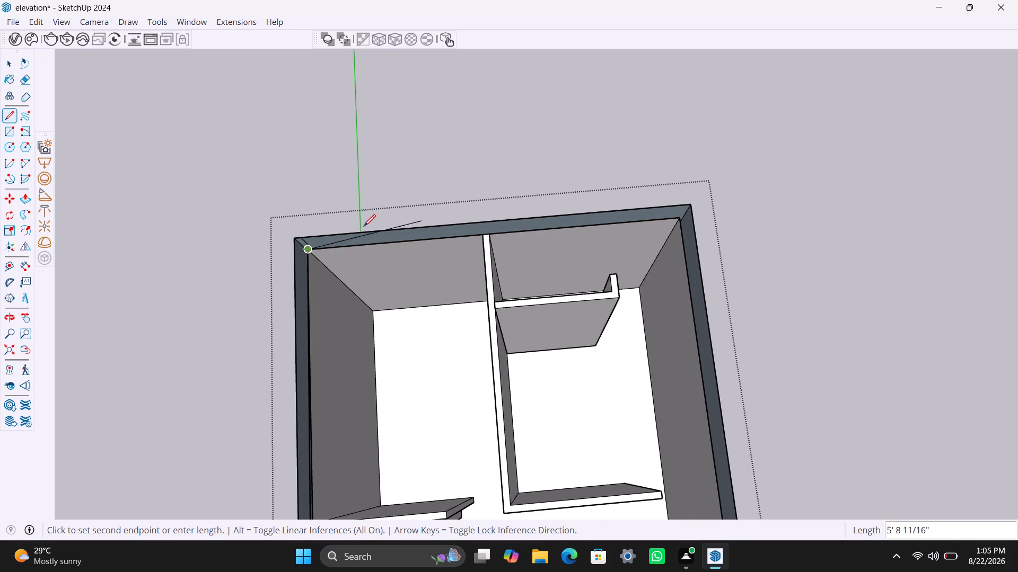
{"action": "left_click", "coordinate": [299, 249]}
{"action": "scroll", "coordinate": [295, 331], "scroll_direction": "down", "scroll_amount": 6}
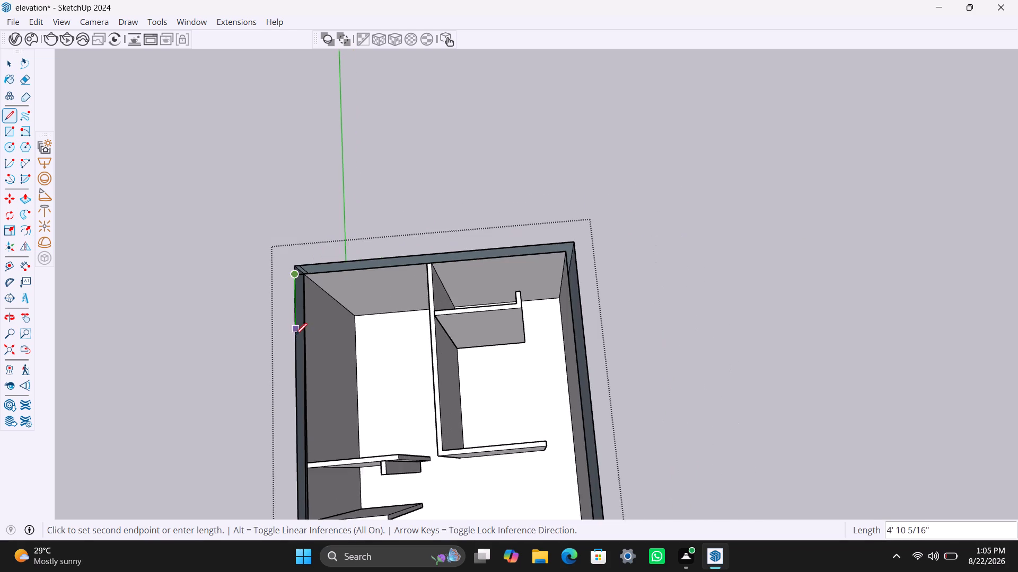
{"action": "middle_click_drag", "start_coordinate": [295, 335], "coordinate": [431, 91]}
{"action": "scroll", "coordinate": [406, 337], "scroll_direction": "down", "scroll_amount": 6}
{"action": "middle_click_drag", "start_coordinate": [412, 312], "coordinate": [427, 205], "text": "shift"}
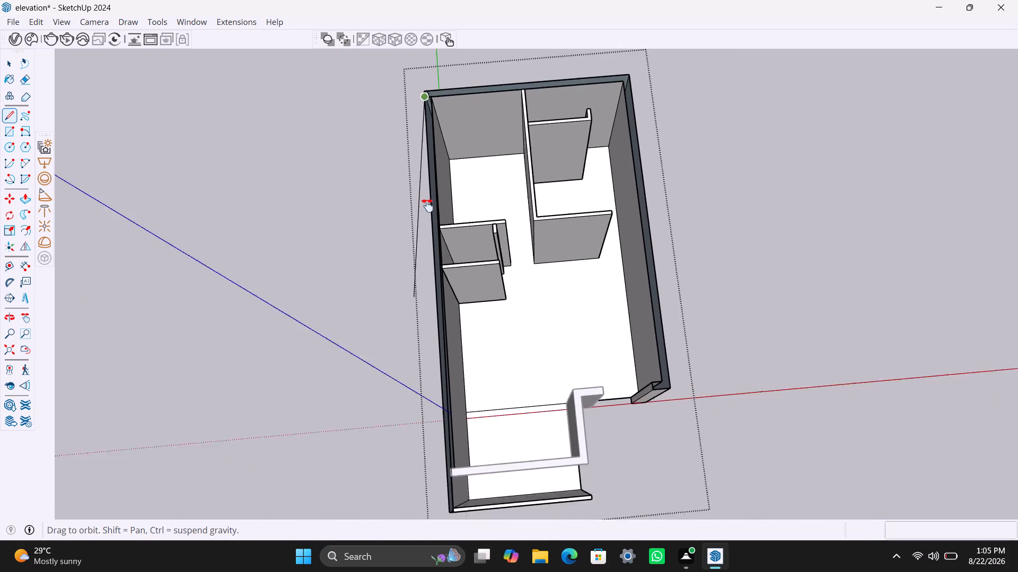
{"action": "middle_click_drag", "start_coordinate": [427, 205], "coordinate": [439, 155], "text": "shift"}
{"action": "scroll", "coordinate": [467, 402], "scroll_direction": "up", "scroll_amount": 10}
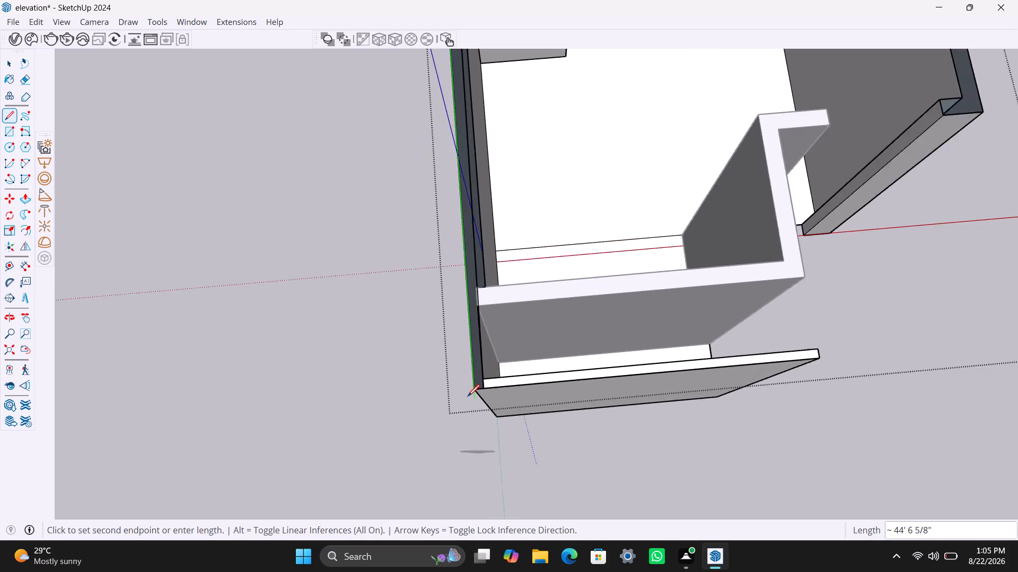
{"action": "scroll", "coordinate": [468, 396], "scroll_direction": "up", "scroll_amount": 12}
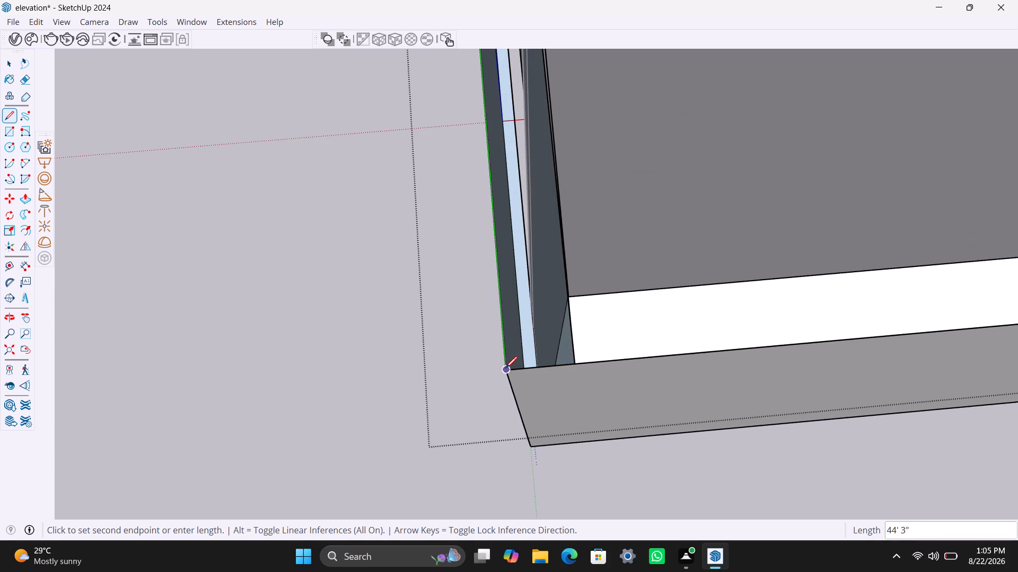
{"action": "left_click", "coordinate": [505, 368]}
{"action": "left_click", "coordinate": [569, 360]}
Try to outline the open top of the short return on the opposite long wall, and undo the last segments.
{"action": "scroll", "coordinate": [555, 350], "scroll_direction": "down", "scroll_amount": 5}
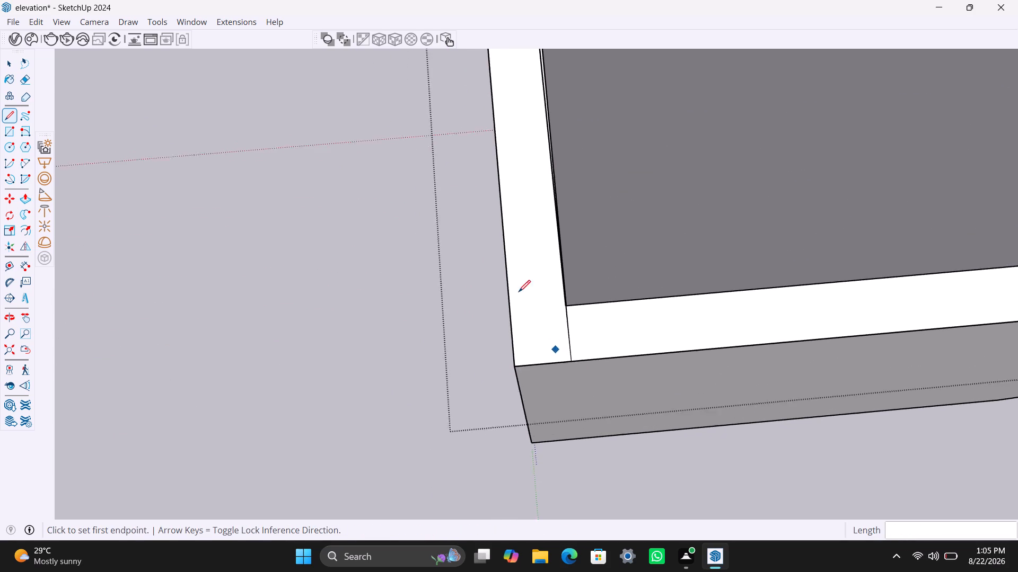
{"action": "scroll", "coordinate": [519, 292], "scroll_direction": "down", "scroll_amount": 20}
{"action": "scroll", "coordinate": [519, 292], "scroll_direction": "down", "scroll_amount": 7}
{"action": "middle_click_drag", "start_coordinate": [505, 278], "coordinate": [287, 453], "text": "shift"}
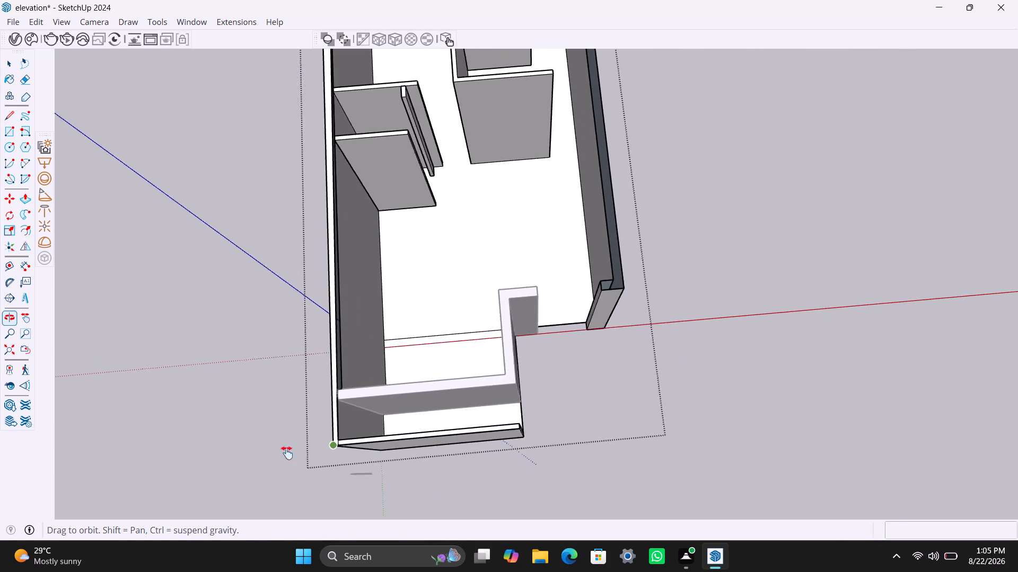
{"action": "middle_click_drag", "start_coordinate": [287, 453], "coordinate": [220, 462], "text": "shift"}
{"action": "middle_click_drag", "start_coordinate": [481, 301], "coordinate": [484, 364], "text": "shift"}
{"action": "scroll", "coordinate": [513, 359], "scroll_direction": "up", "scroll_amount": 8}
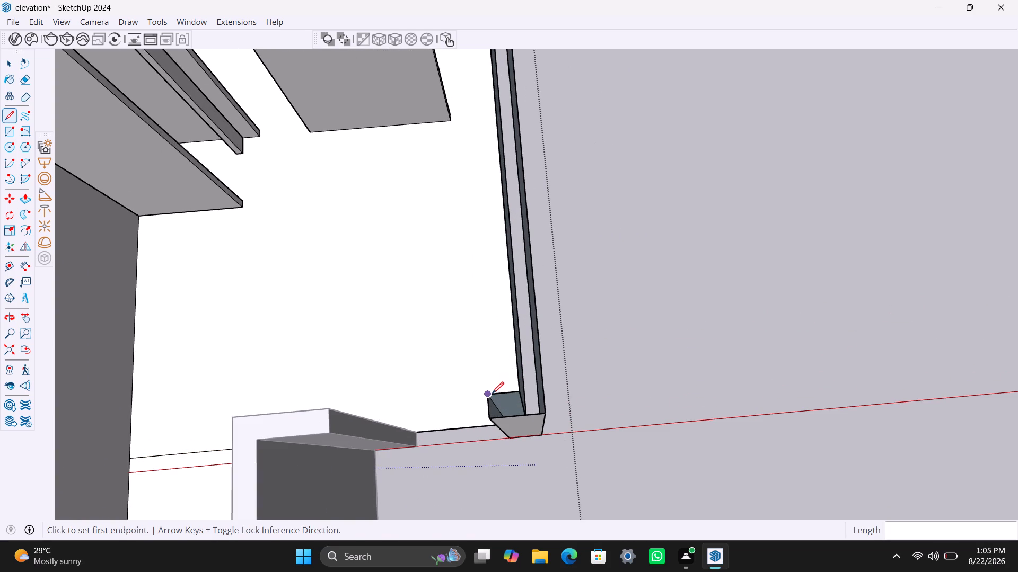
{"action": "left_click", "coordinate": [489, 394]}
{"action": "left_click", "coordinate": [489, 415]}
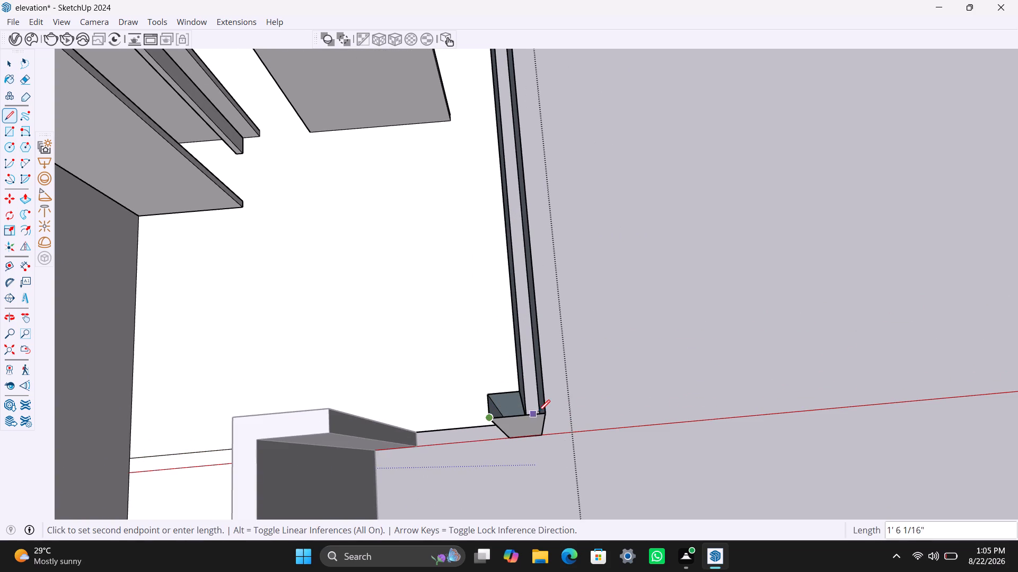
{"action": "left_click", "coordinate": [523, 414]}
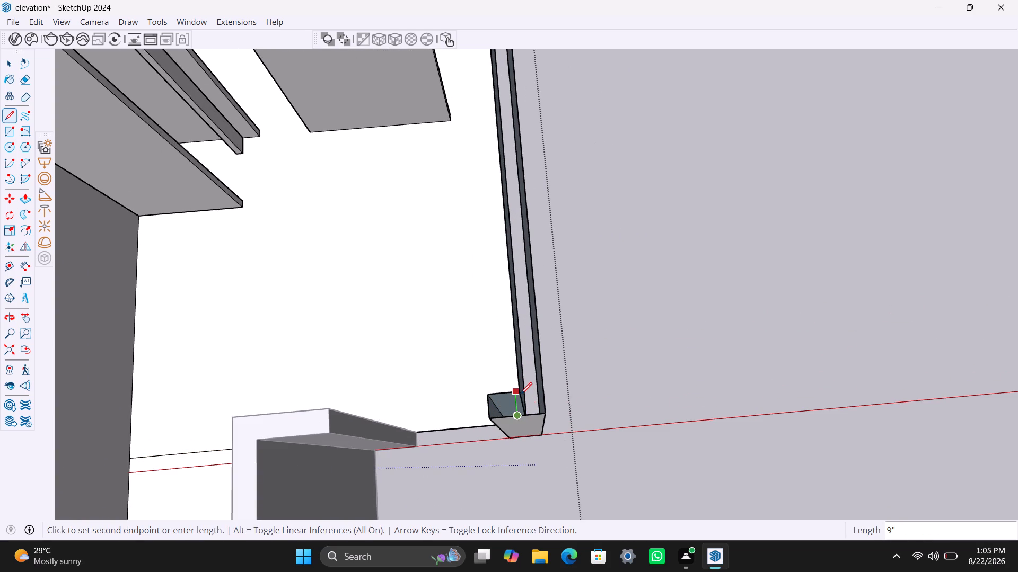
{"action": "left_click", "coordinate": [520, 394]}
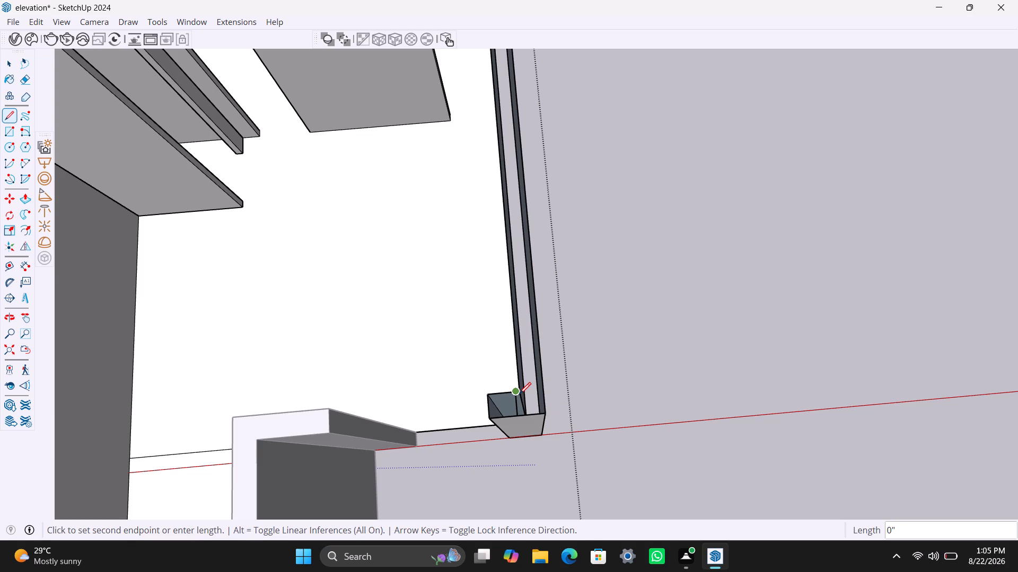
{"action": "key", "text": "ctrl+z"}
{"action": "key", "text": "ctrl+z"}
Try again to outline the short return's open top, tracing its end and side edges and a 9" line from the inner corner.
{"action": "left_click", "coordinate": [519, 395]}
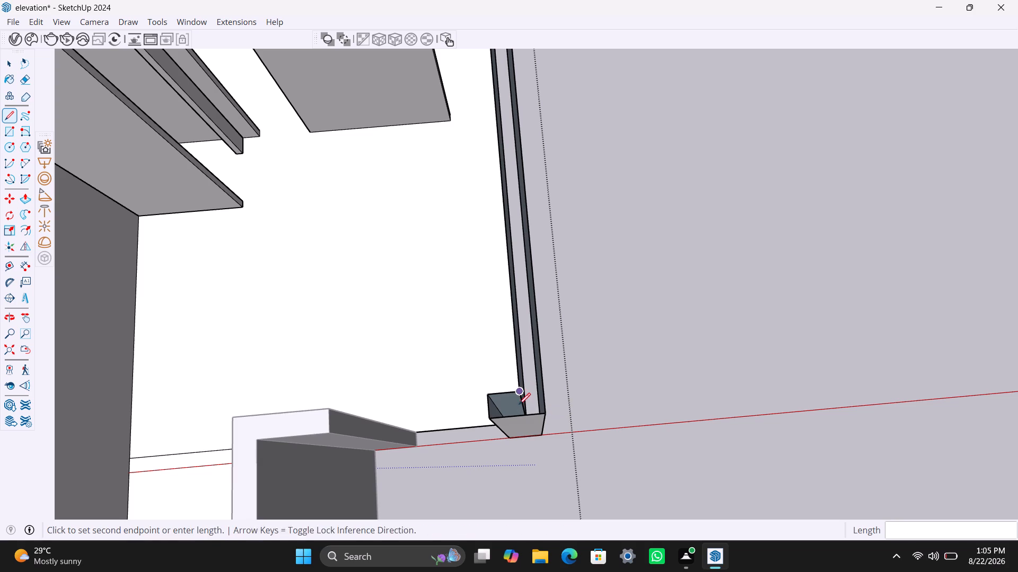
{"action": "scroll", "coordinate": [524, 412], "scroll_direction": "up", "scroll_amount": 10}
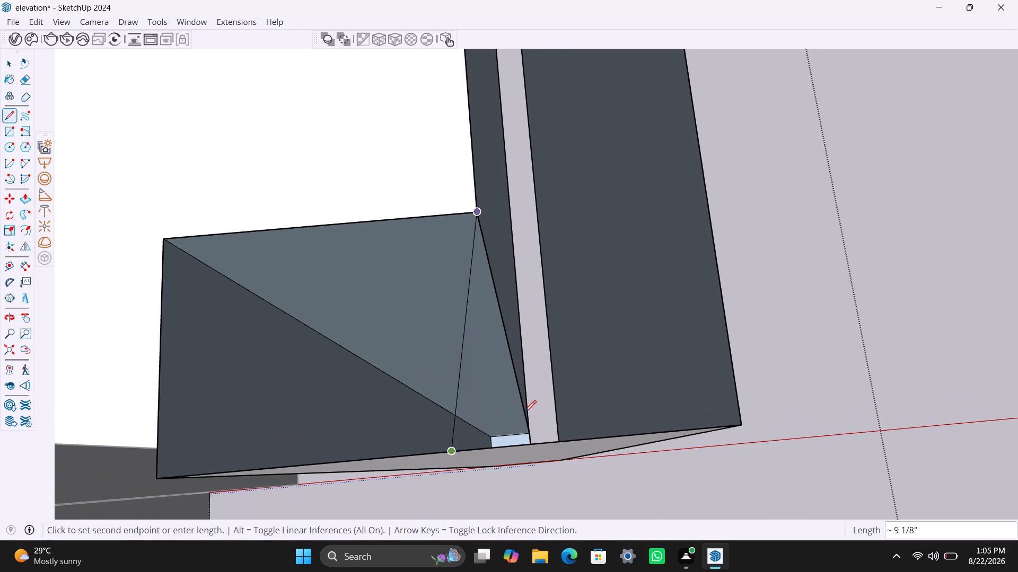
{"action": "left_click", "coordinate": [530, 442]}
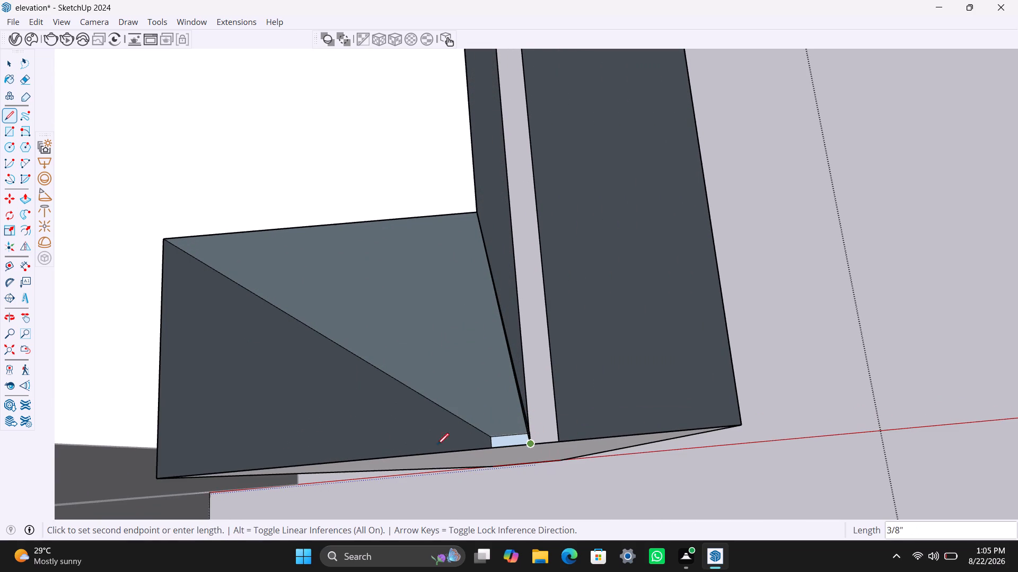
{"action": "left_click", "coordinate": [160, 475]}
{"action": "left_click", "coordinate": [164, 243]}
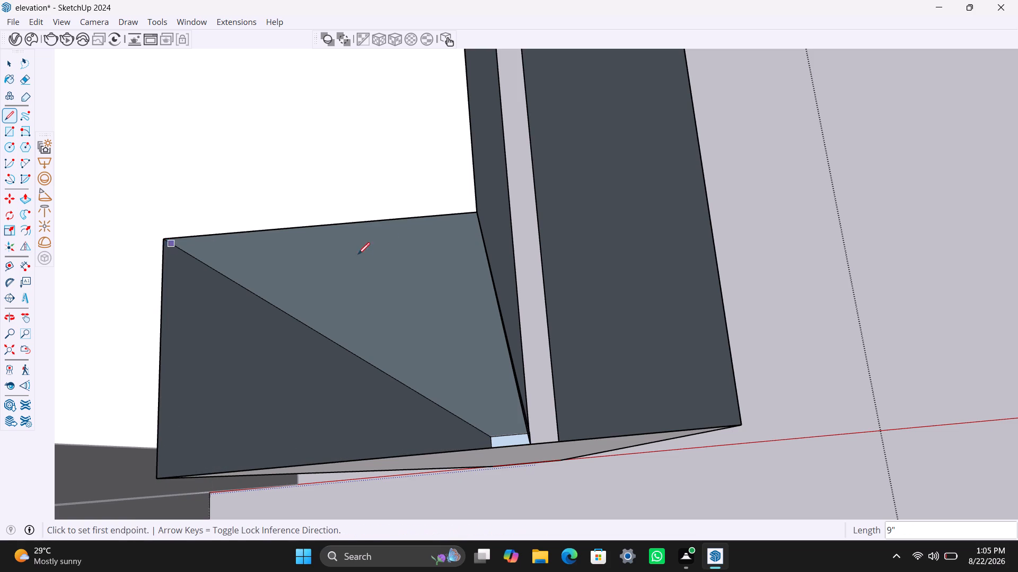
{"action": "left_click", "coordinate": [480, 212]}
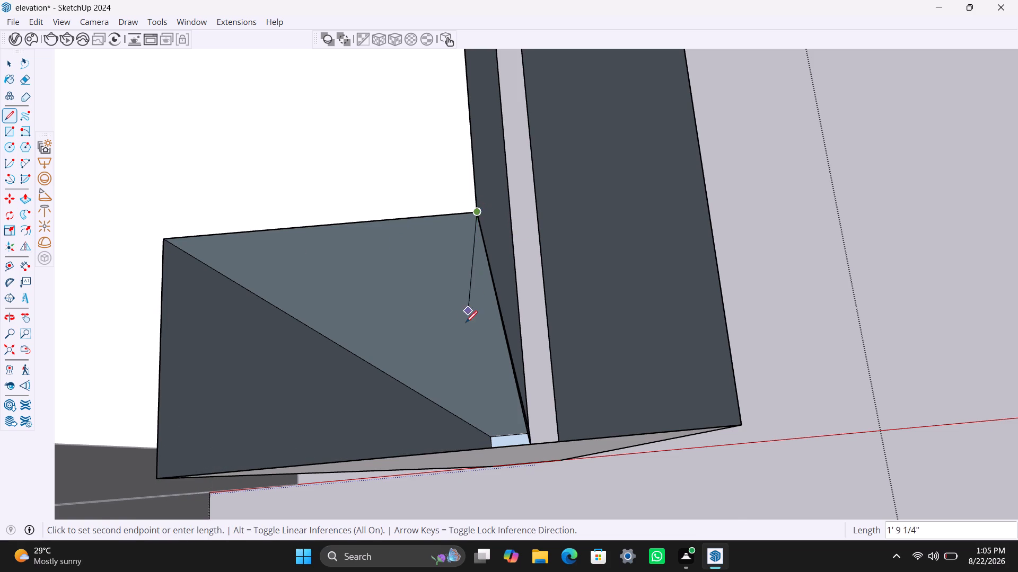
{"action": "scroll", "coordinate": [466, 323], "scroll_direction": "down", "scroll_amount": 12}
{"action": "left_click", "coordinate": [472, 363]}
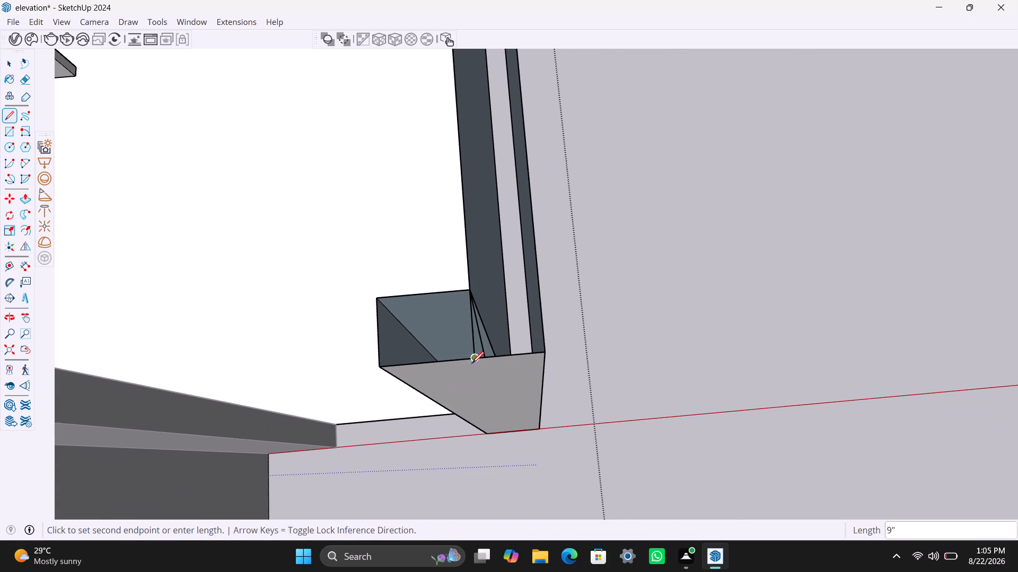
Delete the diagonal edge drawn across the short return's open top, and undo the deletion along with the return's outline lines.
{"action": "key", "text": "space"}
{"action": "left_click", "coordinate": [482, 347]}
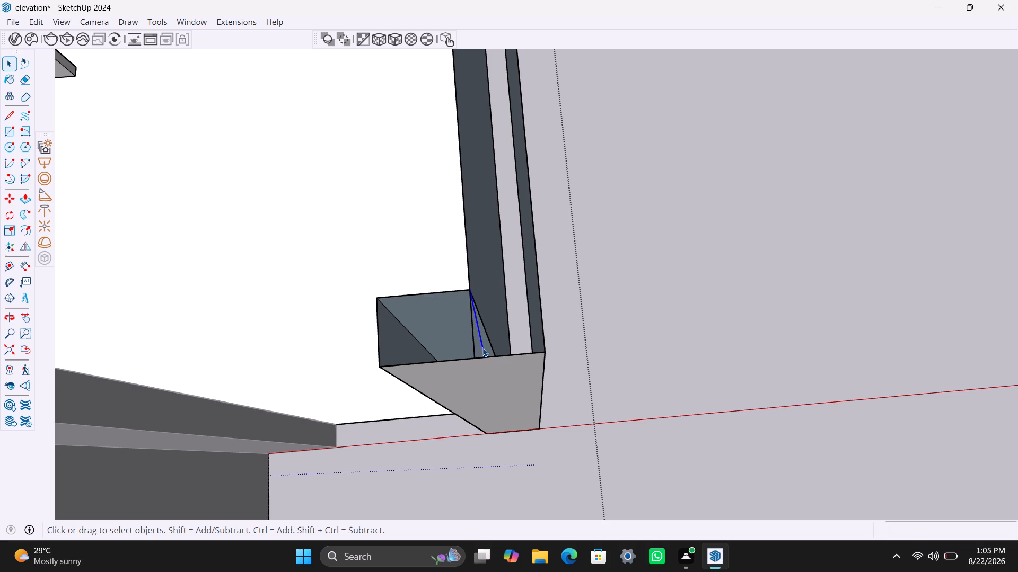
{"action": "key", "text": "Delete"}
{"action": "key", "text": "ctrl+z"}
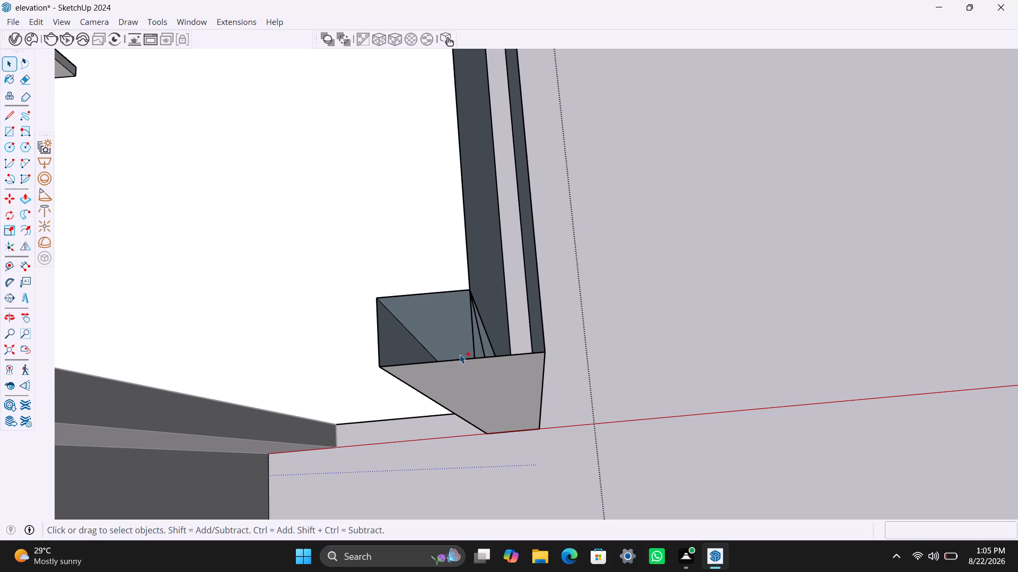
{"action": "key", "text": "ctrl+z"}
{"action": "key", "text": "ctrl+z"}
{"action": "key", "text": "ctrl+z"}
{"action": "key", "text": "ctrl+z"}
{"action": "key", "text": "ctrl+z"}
Outline the far end wall's open top with the Line tool, 22' 10 1/2" by 9", adding a diagonal across the corner with the rebuilt long wall.
{"action": "scroll", "coordinate": [406, 329], "scroll_direction": "down", "scroll_amount": 20}
{"action": "scroll", "coordinate": [406, 329], "scroll_direction": "down", "scroll_amount": 9}
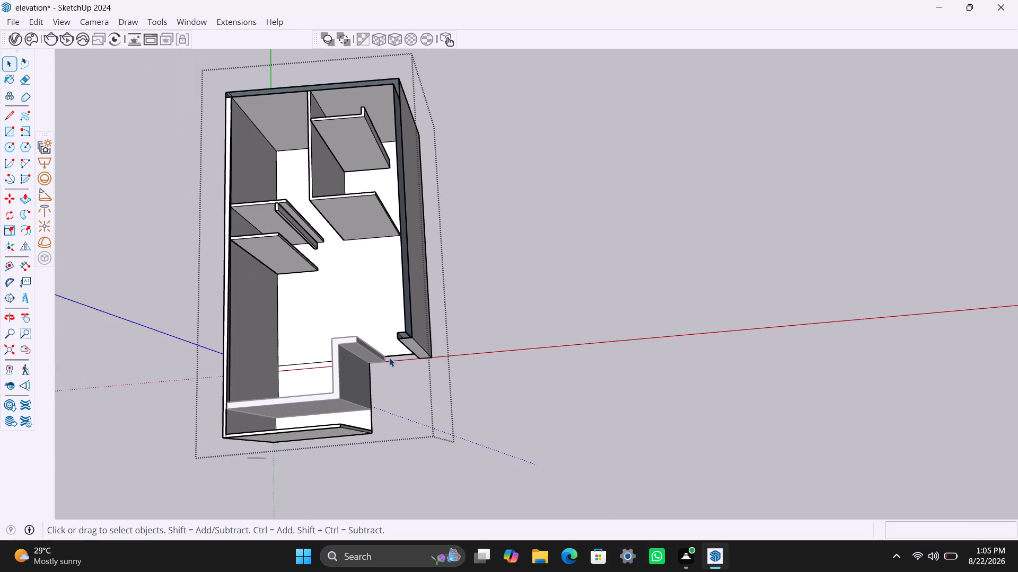
{"action": "middle_click_drag", "start_coordinate": [385, 356], "coordinate": [447, 335], "text": "shift"}
{"action": "scroll", "coordinate": [410, 324], "scroll_direction": "up", "scroll_amount": 5}
{"action": "middle_click", "coordinate": [402, 335]}
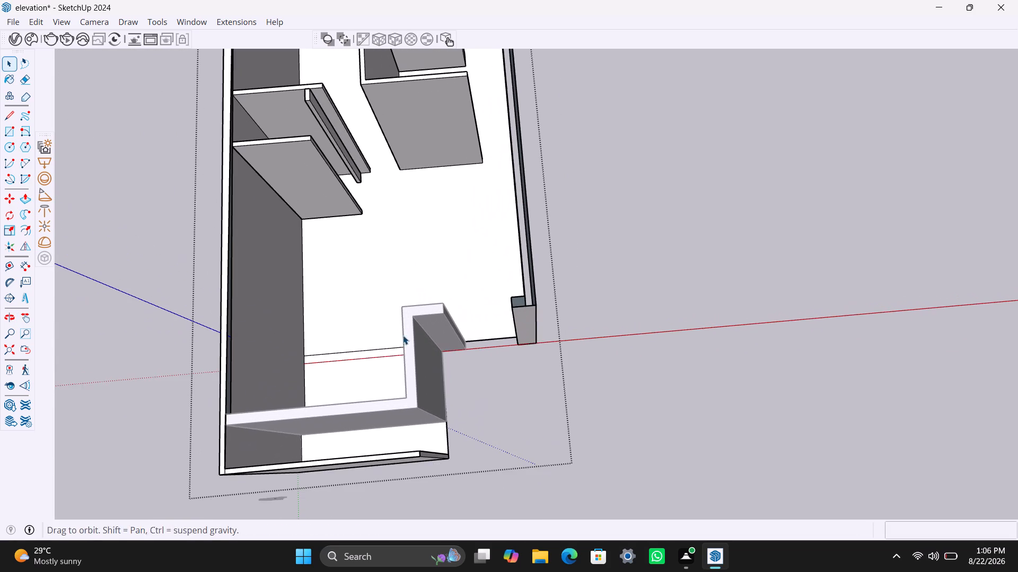
{"action": "scroll", "coordinate": [420, 285], "scroll_direction": "down", "scroll_amount": 7}
{"action": "middle_click_drag", "start_coordinate": [437, 252], "coordinate": [471, 364], "text": "shift"}
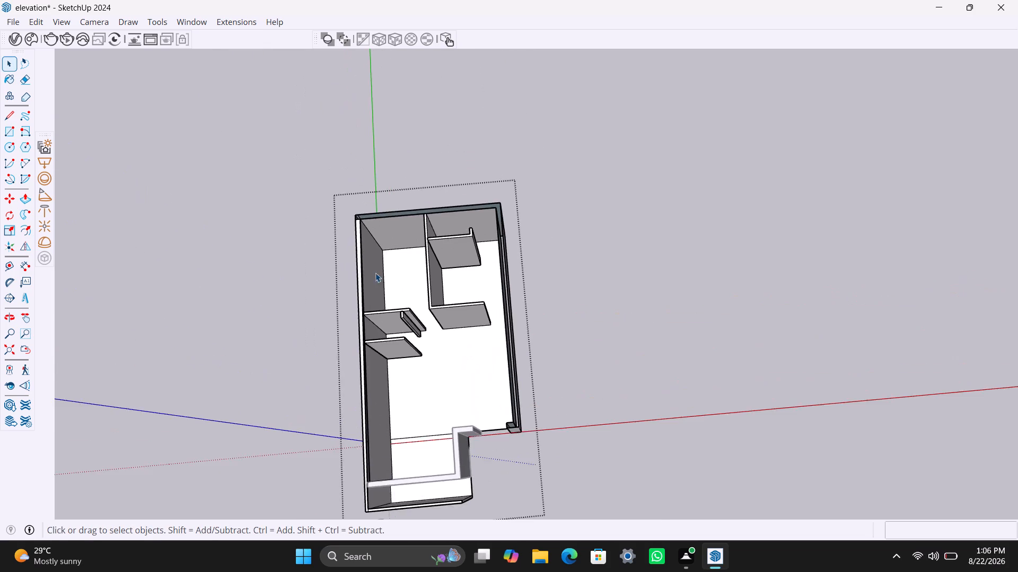
{"action": "scroll", "coordinate": [379, 264], "scroll_direction": "up", "scroll_amount": 5}
{"action": "middle_click_drag", "start_coordinate": [373, 215], "coordinate": [391, 261]}
{"action": "scroll", "coordinate": [343, 242], "scroll_direction": "up", "scroll_amount": 3}
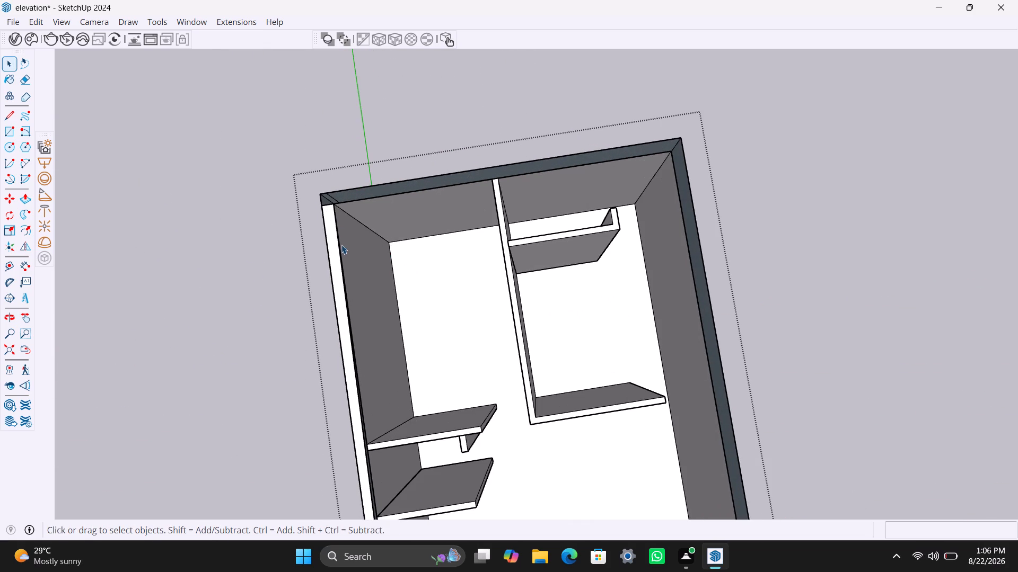
{"action": "key", "text": "l"}
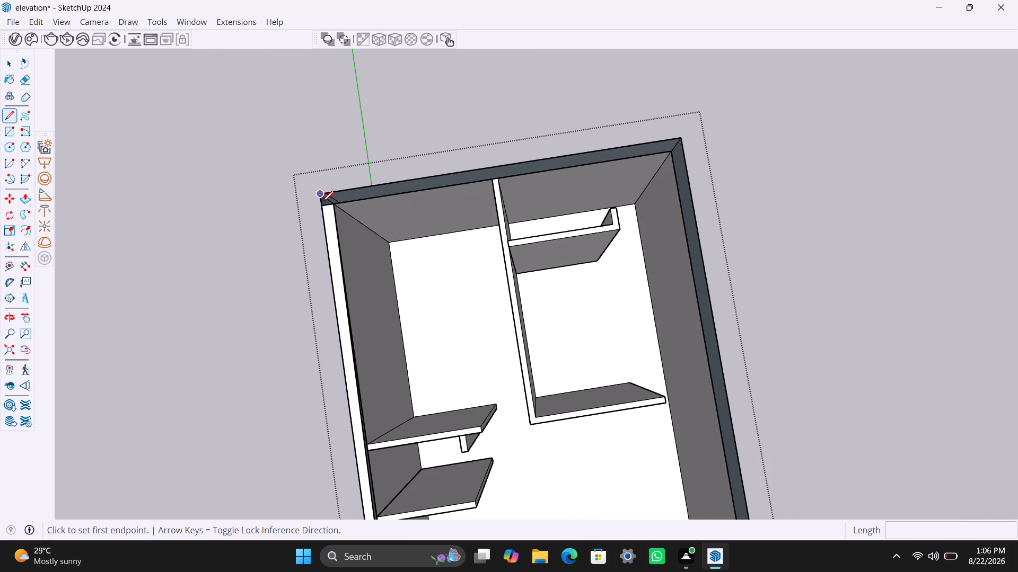
{"action": "left_click", "coordinate": [317, 194]}
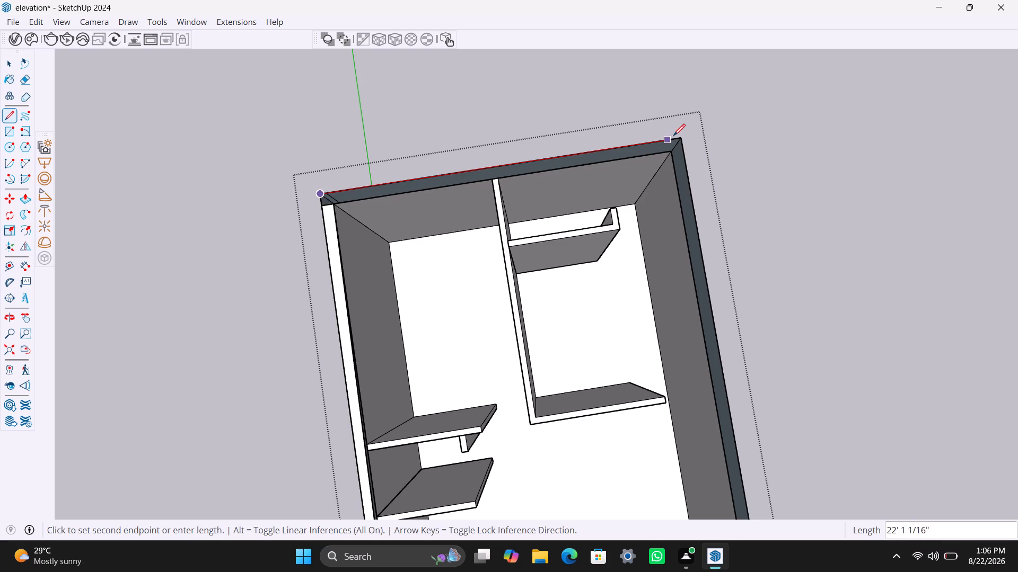
{"action": "left_click", "coordinate": [677, 136]}
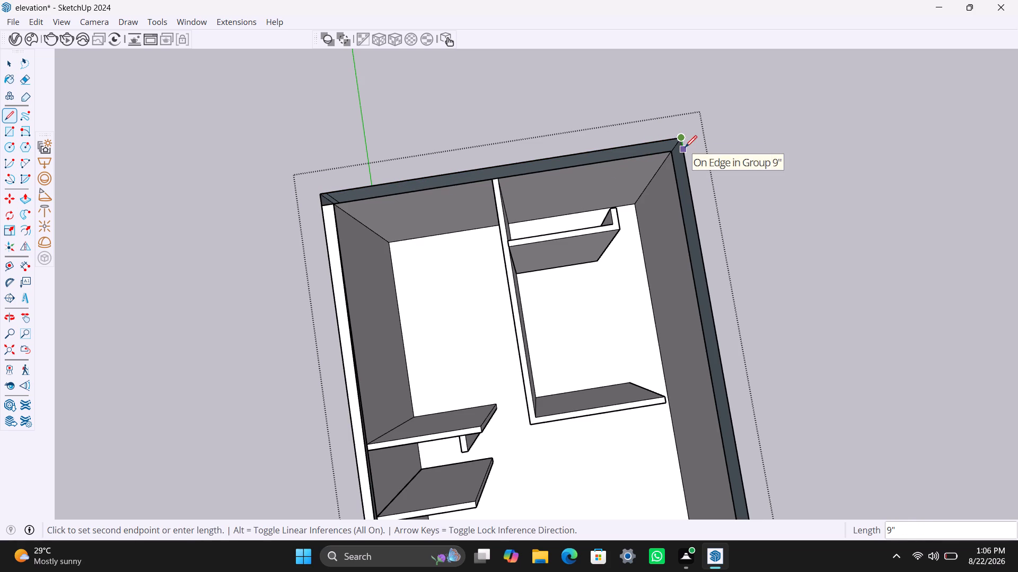
{"action": "left_click", "coordinate": [685, 147]}
{"action": "left_click", "coordinate": [323, 205]}
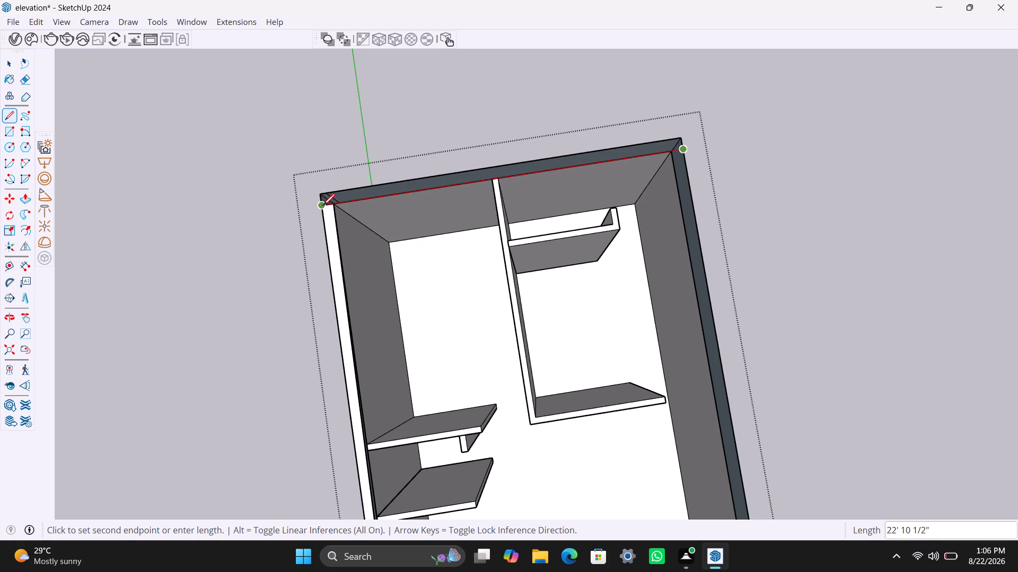
{"action": "left_click", "coordinate": [319, 194]}
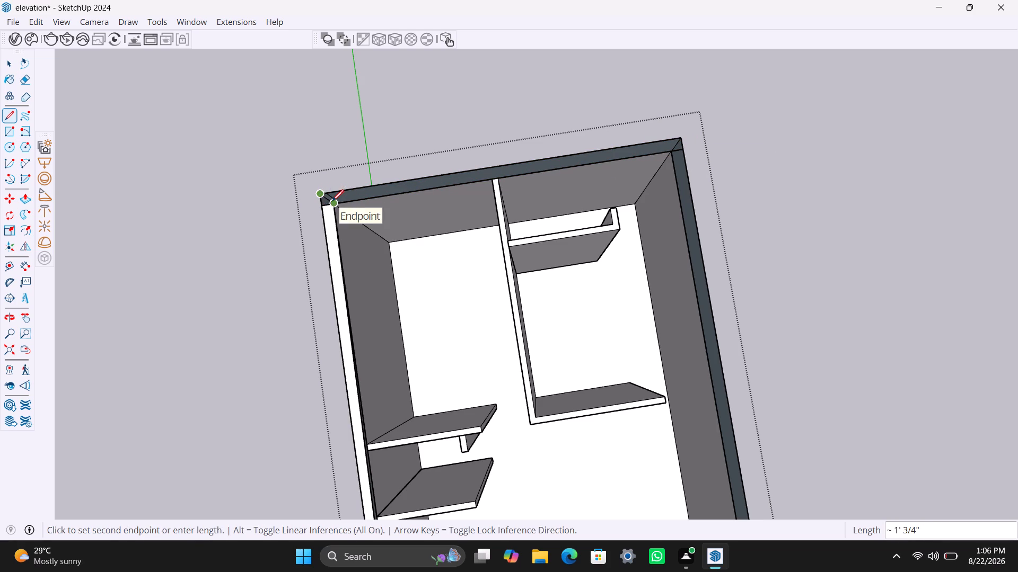
{"action": "left_click", "coordinate": [332, 201]}
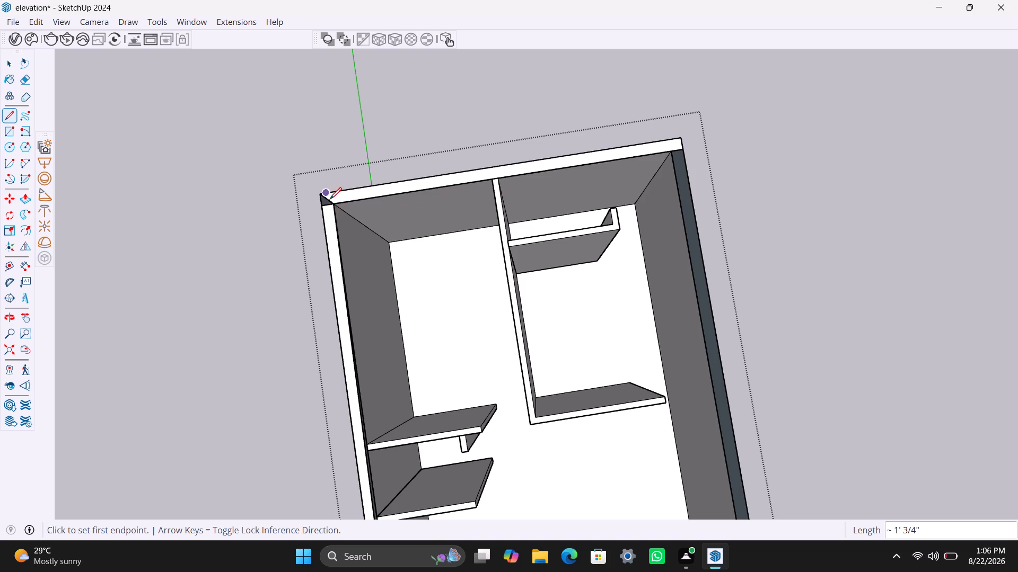
Close the open triangle on top of the corner between the far end wall and rebuilt long wall, tracing its 9" edges.
{"action": "scroll", "coordinate": [328, 202], "scroll_direction": "up", "scroll_amount": 12}
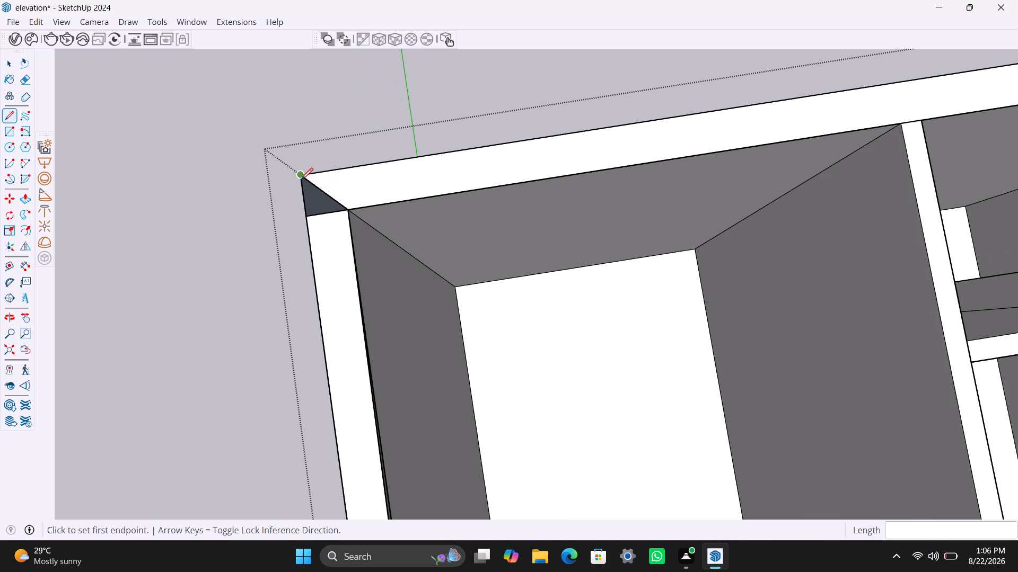
{"action": "left_click", "coordinate": [303, 179]}
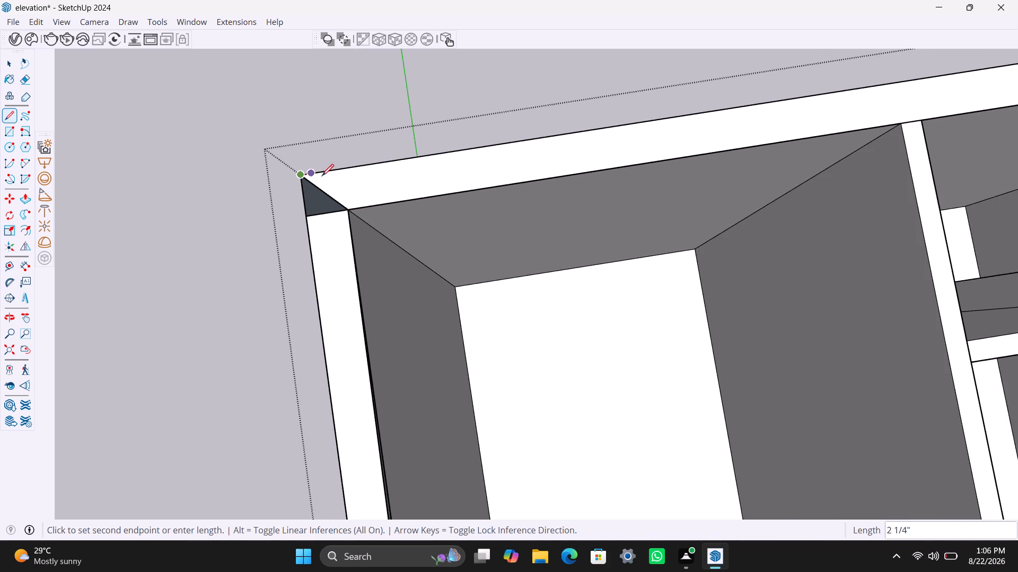
{"action": "left_click", "coordinate": [336, 174]}
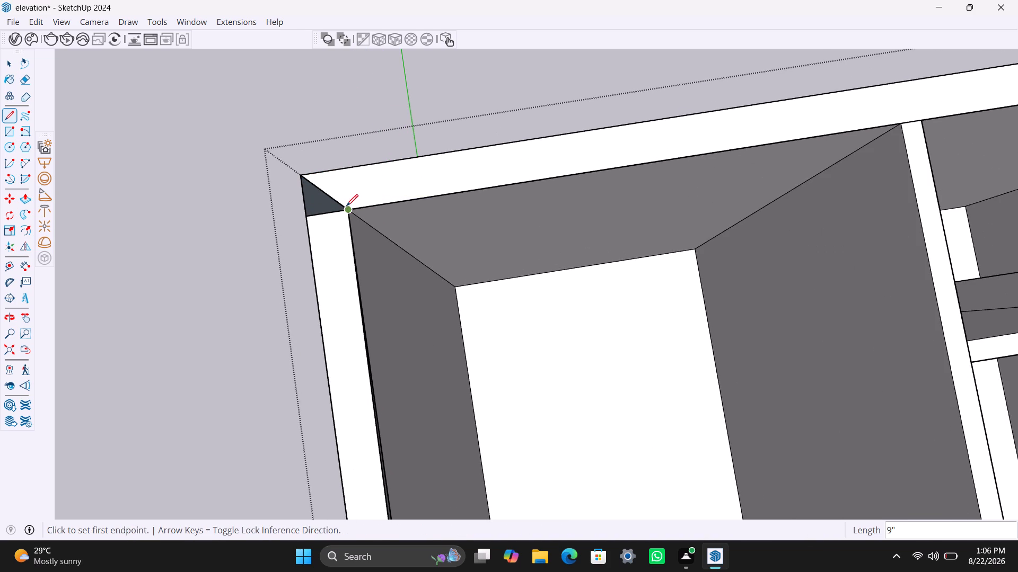
{"action": "left_click", "coordinate": [347, 207]}
{"action": "left_click", "coordinate": [302, 214]}
{"action": "left_click", "coordinate": [303, 179]}
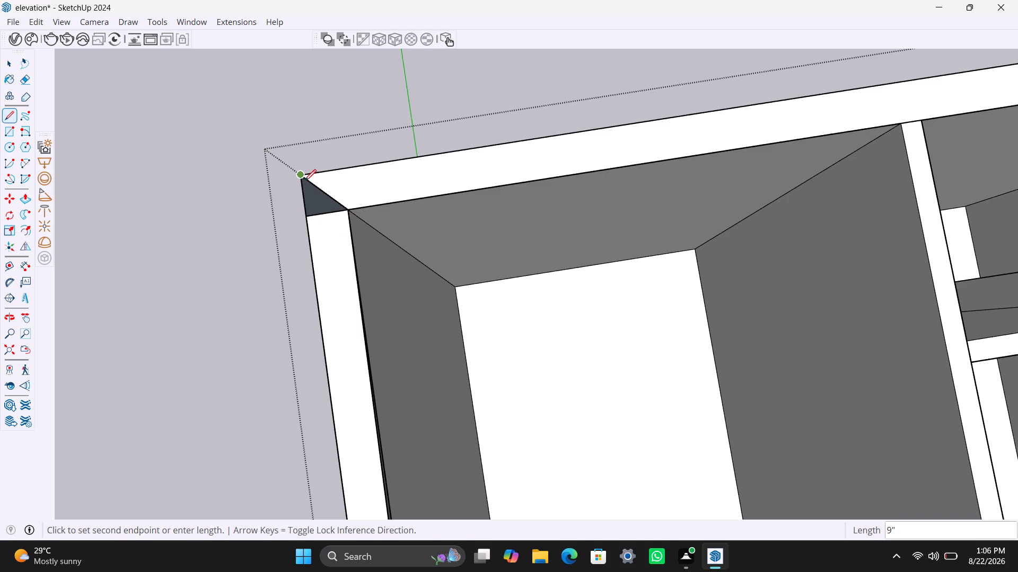
{"action": "scroll", "coordinate": [344, 226], "scroll_direction": "down", "scroll_amount": 20}
{"action": "scroll", "coordinate": [344, 226], "scroll_direction": "down", "scroll_amount": 1}
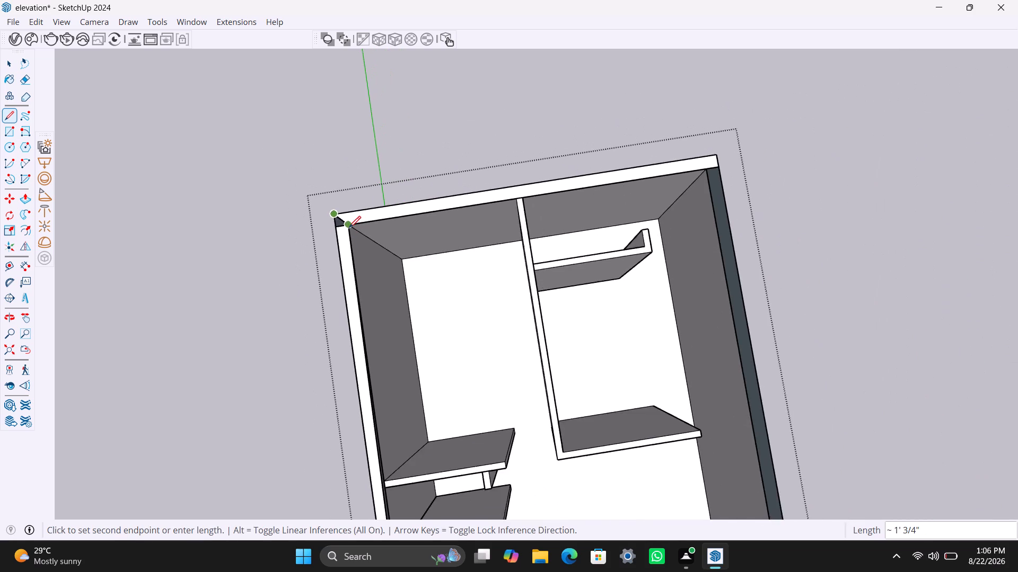
{"action": "scroll", "coordinate": [348, 228], "scroll_direction": "up", "scroll_amount": 5}
{"action": "middle_click_drag", "start_coordinate": [341, 226], "coordinate": [602, 140]}
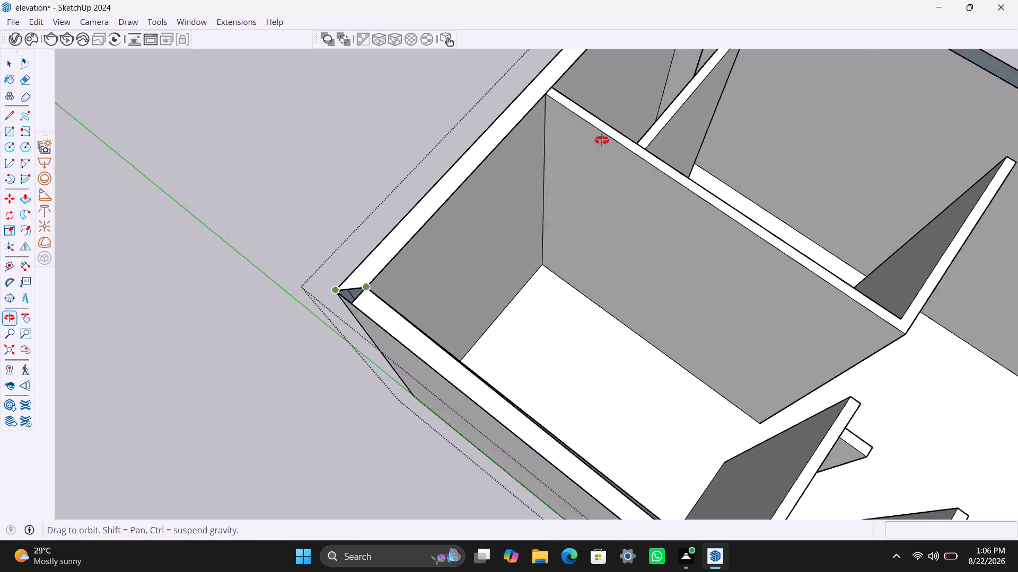
{"action": "middle_click_drag", "start_coordinate": [602, 140], "coordinate": [719, 126]}
{"action": "scroll", "coordinate": [428, 346], "scroll_direction": "up", "scroll_amount": 10}
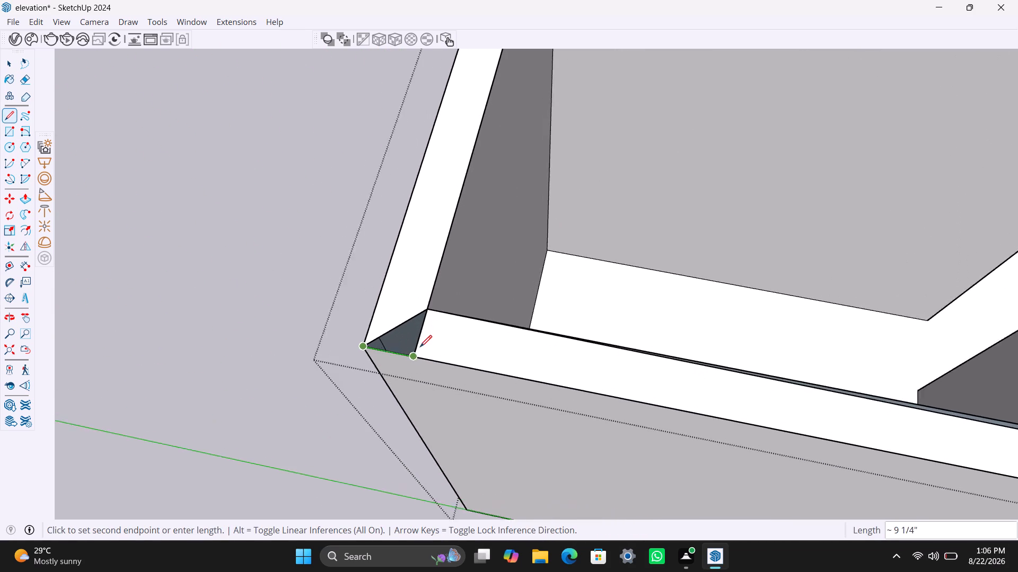
{"action": "scroll", "coordinate": [420, 347], "scroll_direction": "up", "scroll_amount": 3}
{"action": "left_click", "coordinate": [411, 360]}
Outline the open top of the opposite long wall and its short return with the Line tool, making the inner edge 33' 6".
{"action": "scroll", "coordinate": [429, 310], "scroll_direction": "down", "scroll_amount": 4}
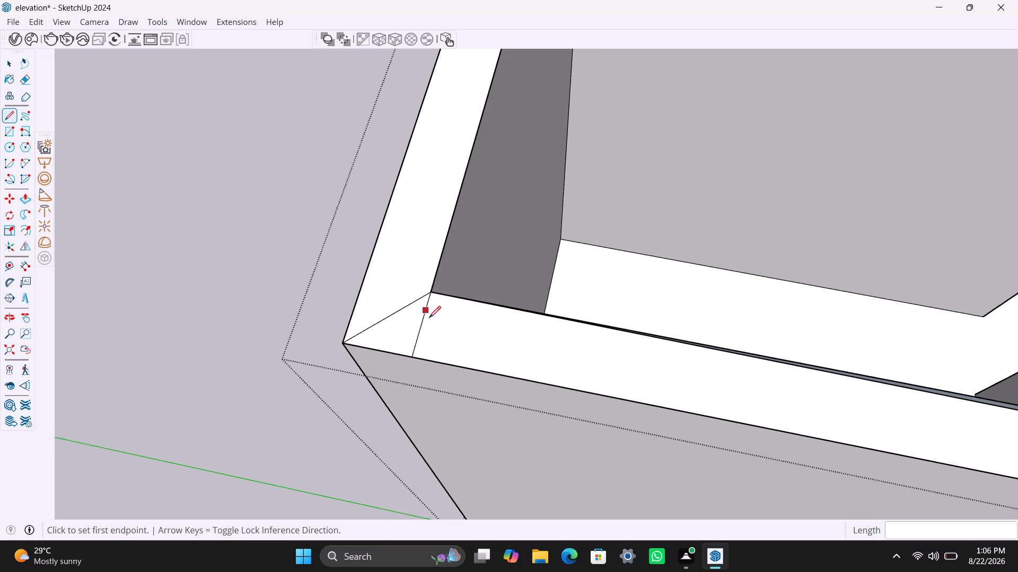
{"action": "scroll", "coordinate": [429, 318], "scroll_direction": "down", "scroll_amount": 20}
{"action": "scroll", "coordinate": [429, 318], "scroll_direction": "down", "scroll_amount": 19}
{"action": "middle_click_drag", "start_coordinate": [449, 246], "coordinate": [411, 343], "text": "shift"}
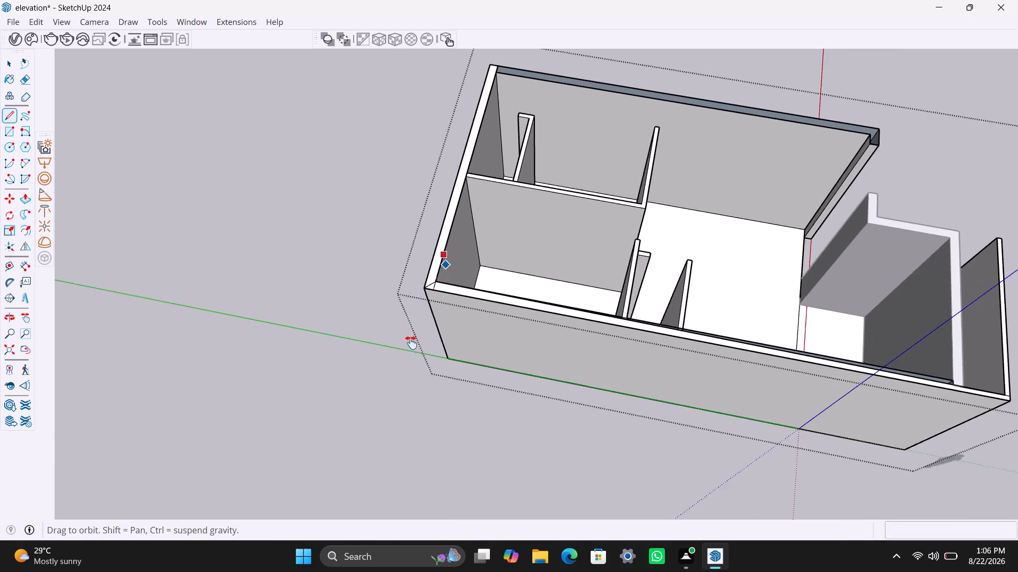
{"action": "middle_click_drag", "start_coordinate": [411, 343], "coordinate": [341, 467], "text": "shift"}
{"action": "scroll", "coordinate": [379, 289], "scroll_direction": "up", "scroll_amount": 5}
{"action": "scroll", "coordinate": [417, 236], "scroll_direction": "up", "scroll_amount": 8}
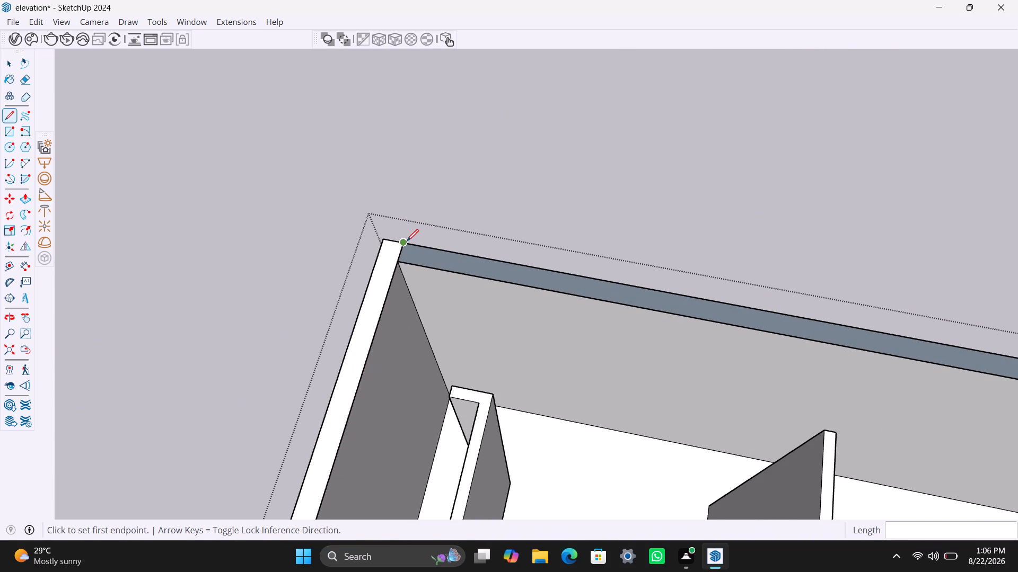
{"action": "left_click", "coordinate": [407, 241]}
{"action": "scroll", "coordinate": [558, 278], "scroll_direction": "down", "scroll_amount": 17}
{"action": "middle_click_drag", "start_coordinate": [558, 288], "coordinate": [299, 286], "text": "shift"}
{"action": "scroll", "coordinate": [580, 328], "scroll_direction": "up", "scroll_amount": 8}
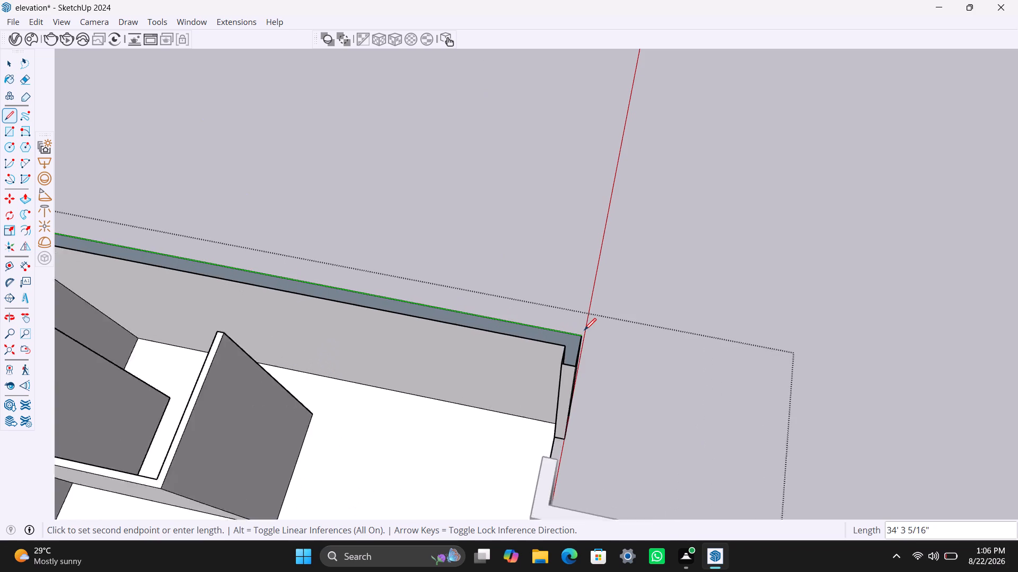
{"action": "scroll", "coordinate": [584, 330], "scroll_direction": "up", "scroll_amount": 2}
{"action": "left_click", "coordinate": [582, 338]}
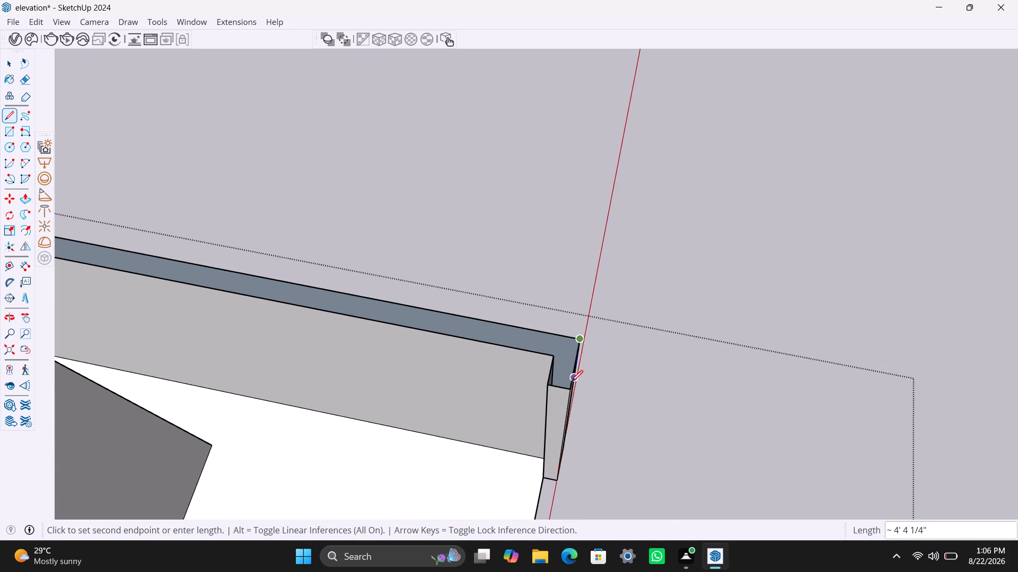
{"action": "left_click", "coordinate": [571, 386]}
{"action": "left_click", "coordinate": [549, 385]}
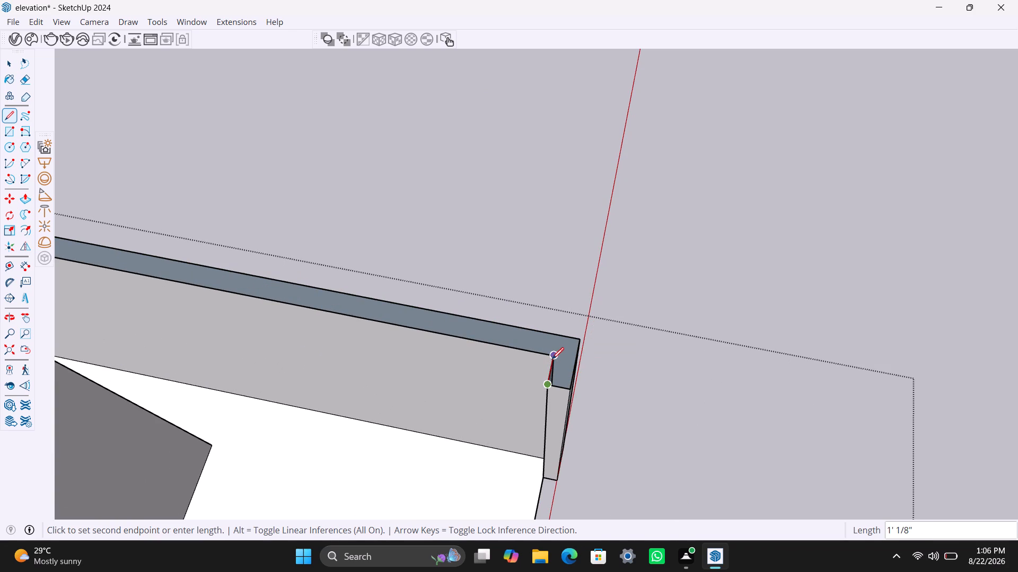
{"action": "left_click", "coordinate": [552, 359]}
{"action": "scroll", "coordinate": [432, 332], "scroll_direction": "down", "scroll_amount": 13}
{"action": "middle_click_drag", "start_coordinate": [426, 324], "coordinate": [649, 334]}
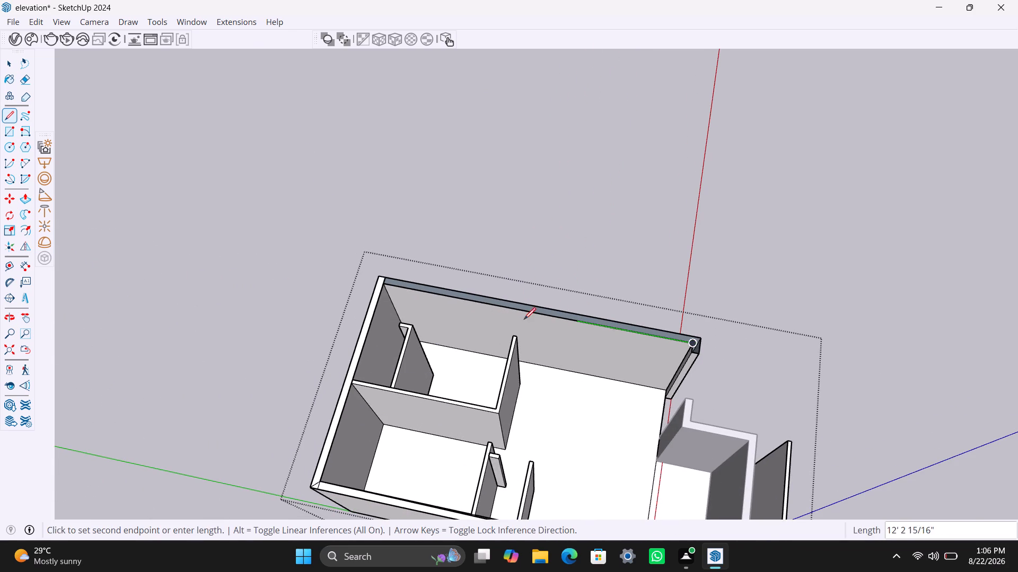
{"action": "scroll", "coordinate": [384, 291], "scroll_direction": "up", "scroll_amount": 13}
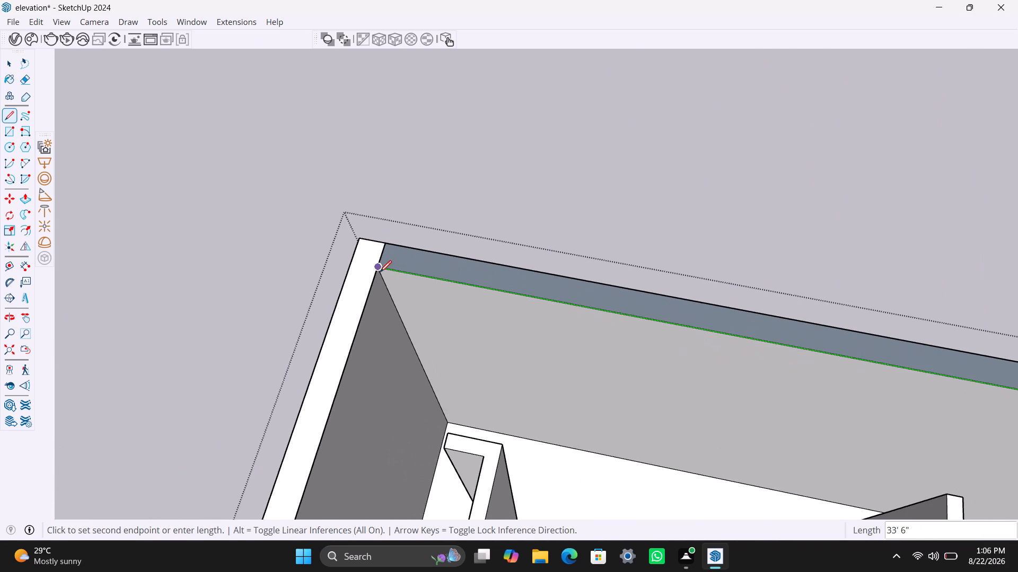
{"action": "left_click", "coordinate": [379, 271]}
{"action": "key", "text": "space"}
Save the model.
{"action": "scroll", "coordinate": [430, 199], "scroll_direction": "down", "scroll_amount": 13}
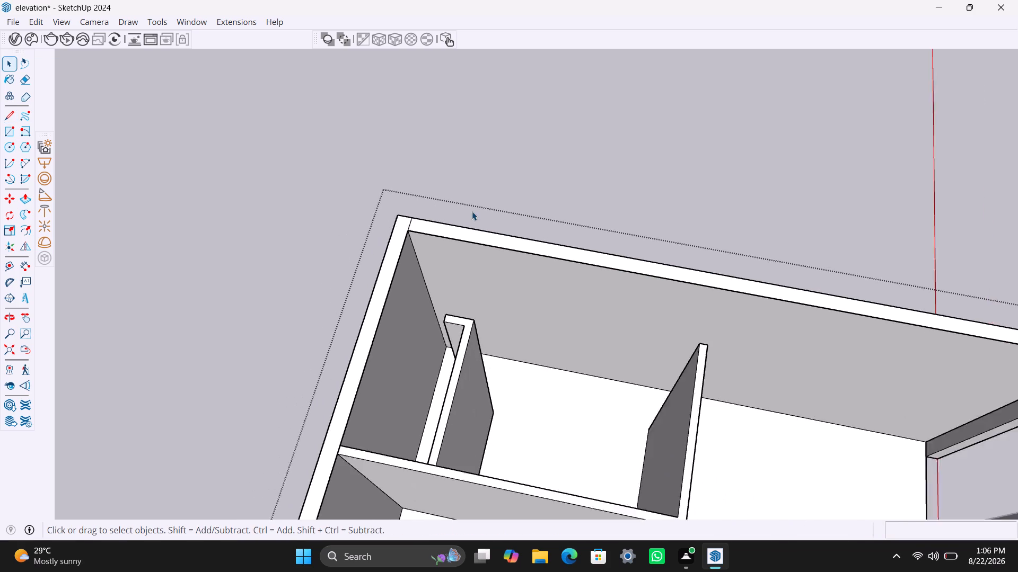
{"action": "scroll", "coordinate": [472, 211], "scroll_direction": "down", "scroll_amount": 12}
{"action": "middle_click_drag", "start_coordinate": [568, 285], "coordinate": [107, 235]}
{"action": "scroll", "coordinate": [329, 298], "scroll_direction": "down", "scroll_amount": 4}
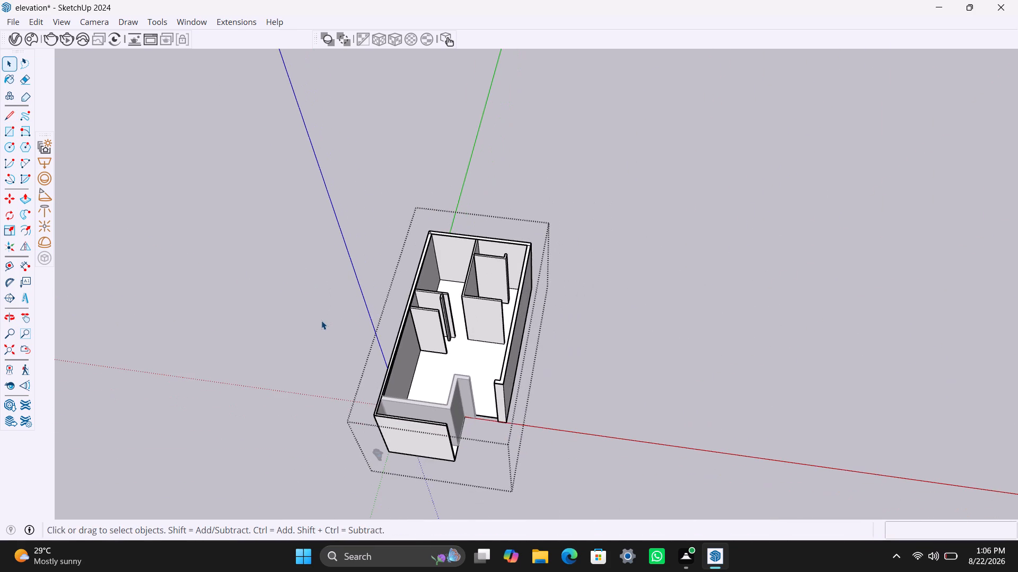
{"action": "key", "text": "ctrl+s"}
Close the wall group for editing and save the model again.
{"action": "scroll", "coordinate": [442, 321], "scroll_direction": "down", "scroll_amount": 4}
{"action": "middle_click_drag", "start_coordinate": [382, 321], "coordinate": [381, 320]}
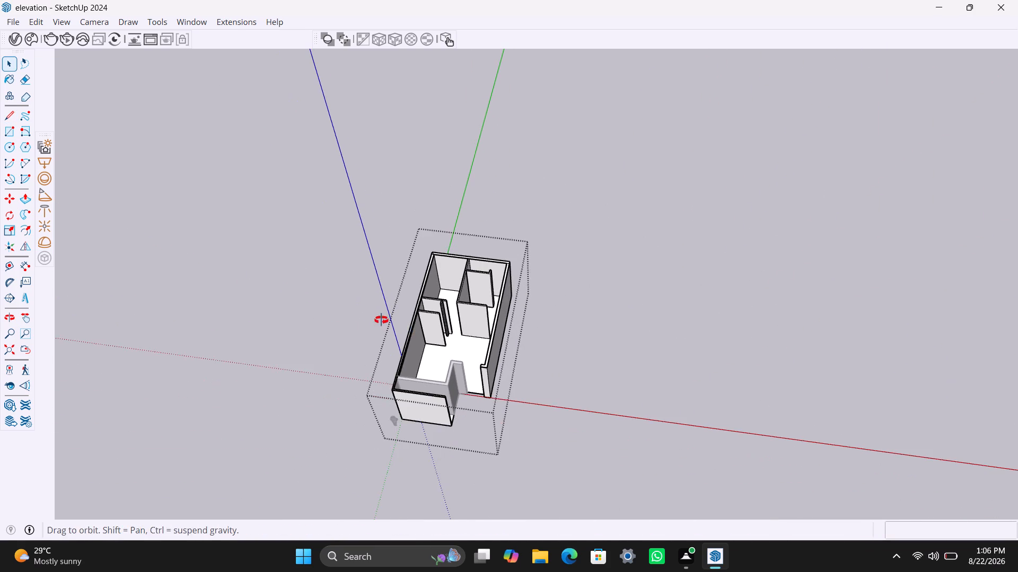
{"action": "middle_click_drag", "start_coordinate": [381, 320], "coordinate": [355, 319]}
{"action": "triple_click", "coordinate": [580, 320]}
{"action": "scroll", "coordinate": [453, 426], "scroll_direction": "down", "scroll_amount": 3}
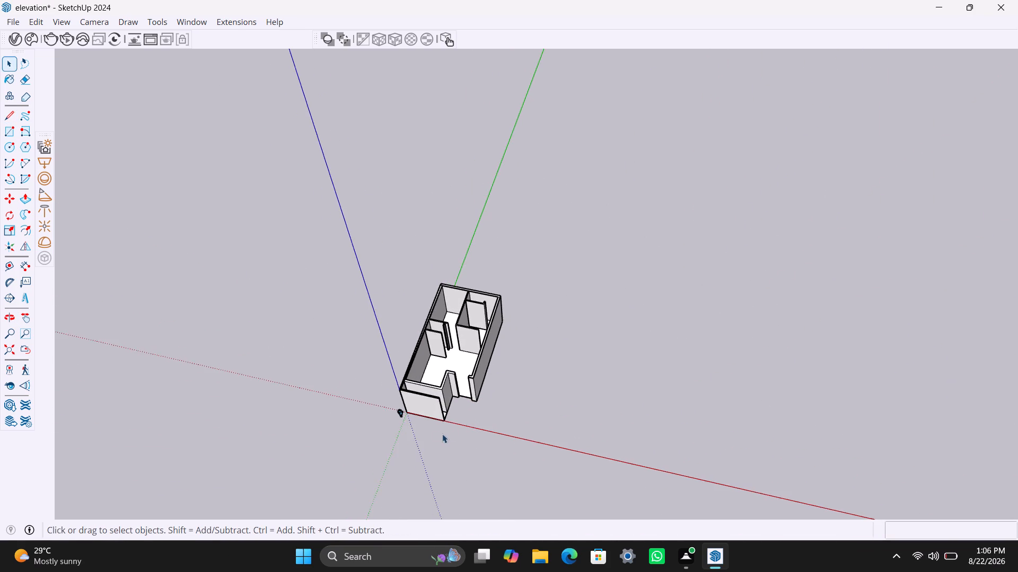
{"action": "middle_click_drag", "start_coordinate": [442, 434], "coordinate": [471, 432]}
{"action": "scroll", "coordinate": [458, 395], "scroll_direction": "up", "scroll_amount": 11}
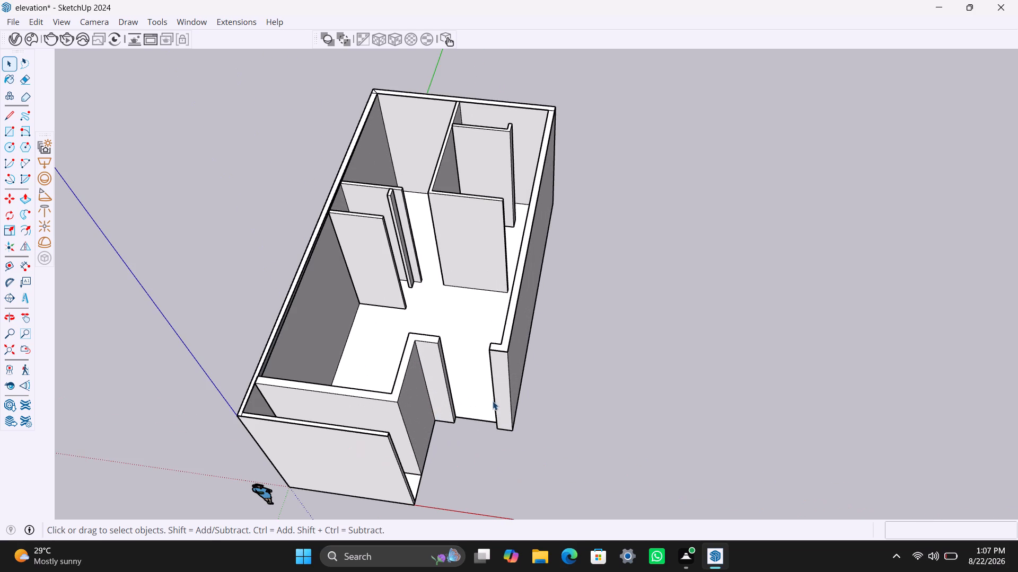
{"action": "middle_click_drag", "start_coordinate": [493, 401], "coordinate": [536, 195], "text": "shift"}
{"action": "scroll", "coordinate": [538, 237], "scroll_direction": "up", "scroll_amount": 2}
{"action": "middle_click_drag", "start_coordinate": [532, 250], "coordinate": [551, 307]}
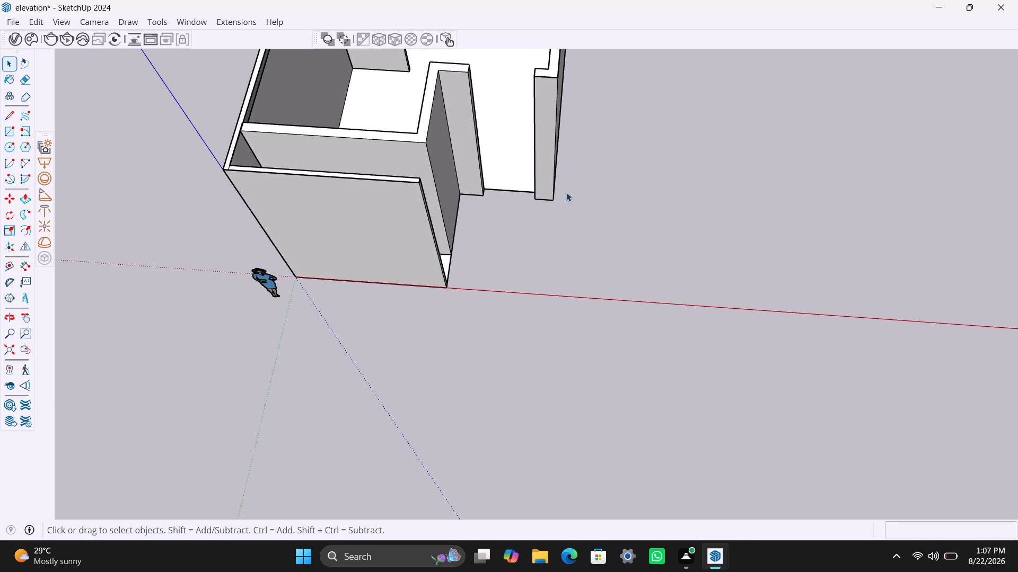
{"action": "scroll", "coordinate": [567, 182], "scroll_direction": "up", "scroll_amount": 2}
{"action": "scroll", "coordinate": [551, 170], "scroll_direction": "down", "scroll_amount": 6}
{"action": "middle_click_drag", "start_coordinate": [545, 182], "coordinate": [547, 228]}
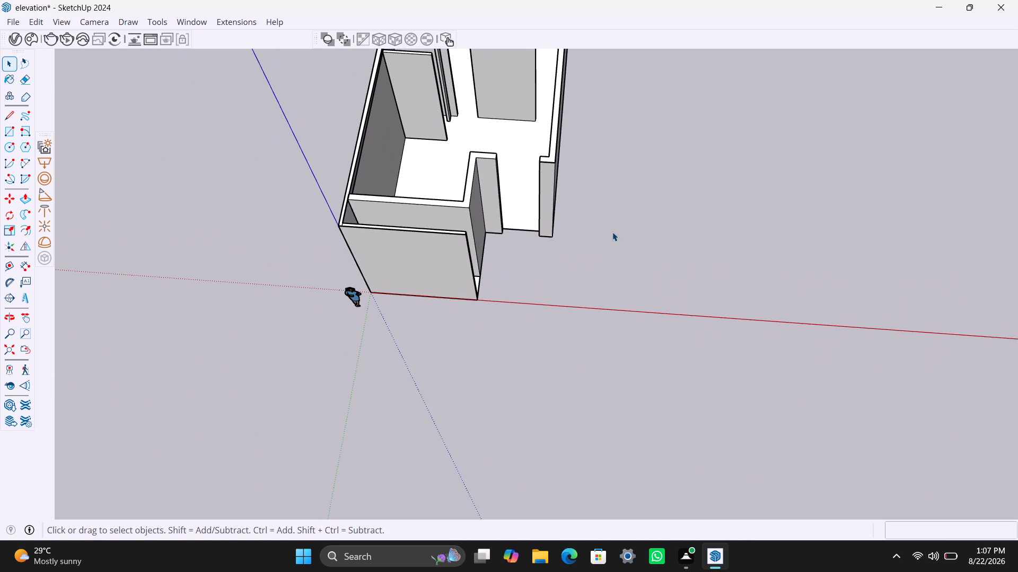
{"action": "key", "text": "ctrl+s"}
Open the outer wall group and weld the two segments of the short return's outer vertical edge into one.
{"action": "scroll", "coordinate": [545, 209], "scroll_direction": "up", "scroll_amount": 3}
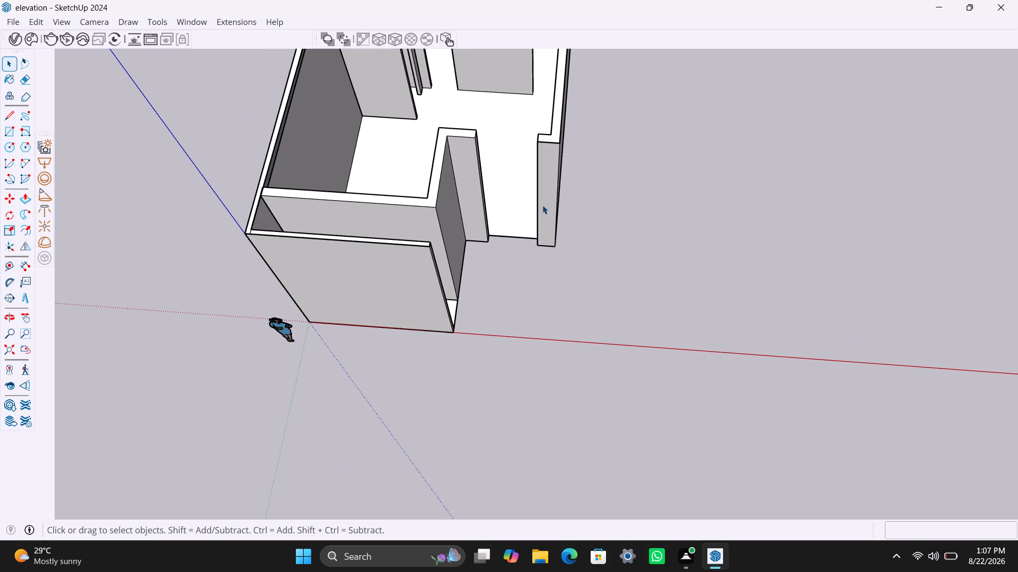
{"action": "middle_click_drag", "start_coordinate": [542, 205], "coordinate": [546, 265]}
{"action": "scroll", "coordinate": [551, 257], "scroll_direction": "up", "scroll_amount": 3}
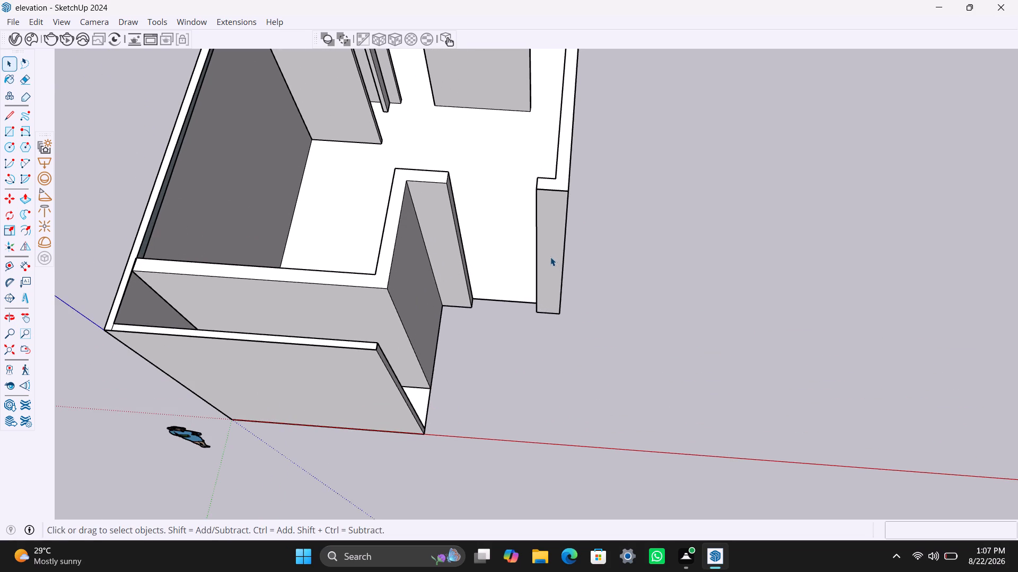
{"action": "scroll", "coordinate": [564, 261], "scroll_direction": "up", "scroll_amount": 2}
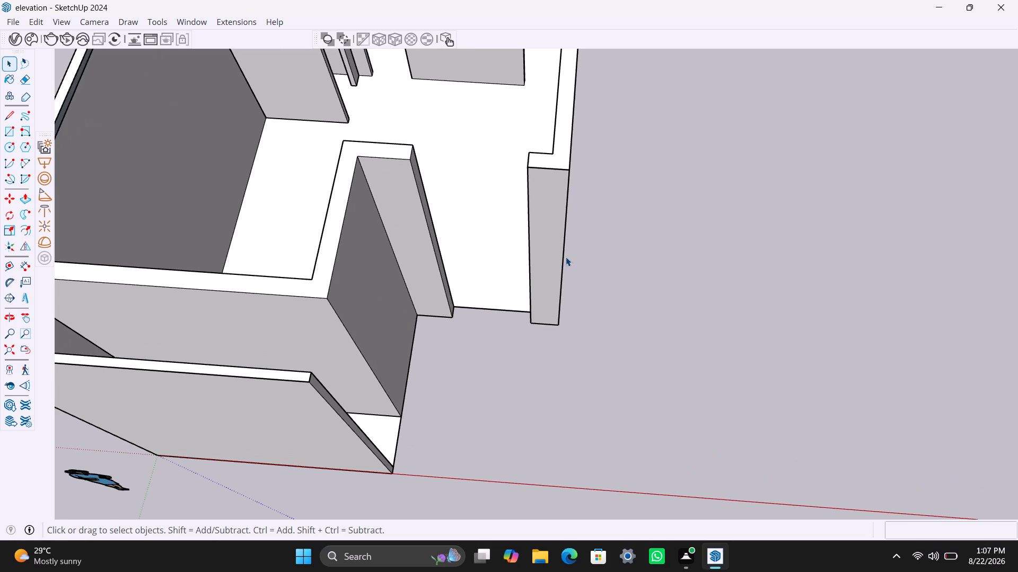
{"action": "left_click", "coordinate": [563, 252]}
{"action": "triple_click", "coordinate": [565, 254]}
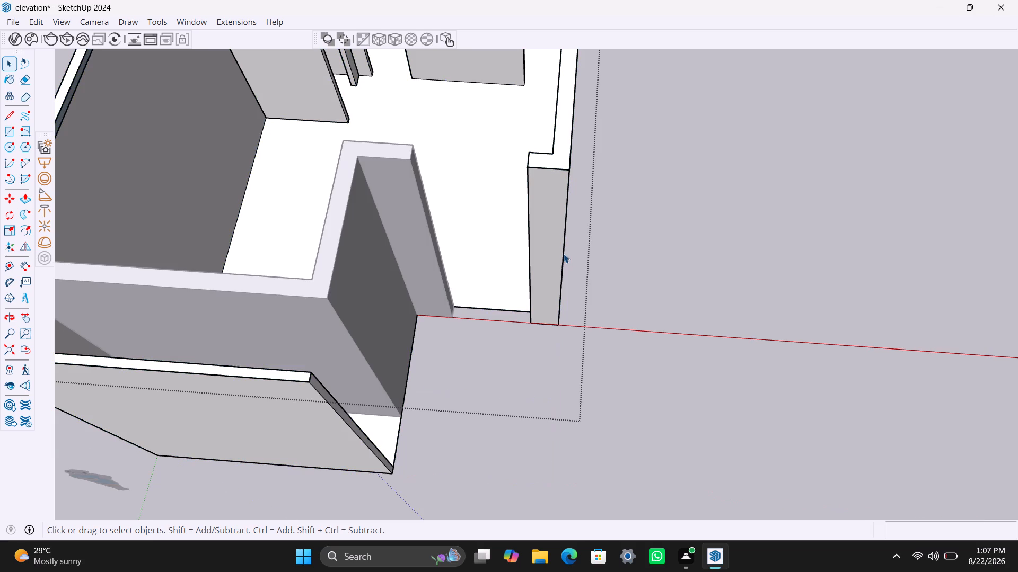
{"action": "double_click", "coordinate": [564, 254]}
{"action": "left_click", "coordinate": [563, 253]}
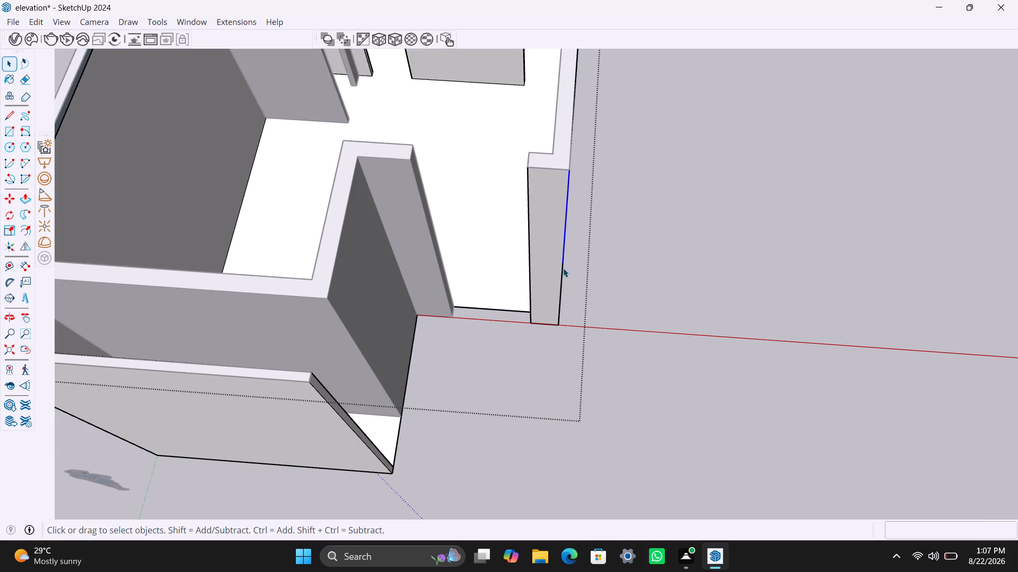
{"action": "left_click", "coordinate": [561, 293], "text": "shift"}
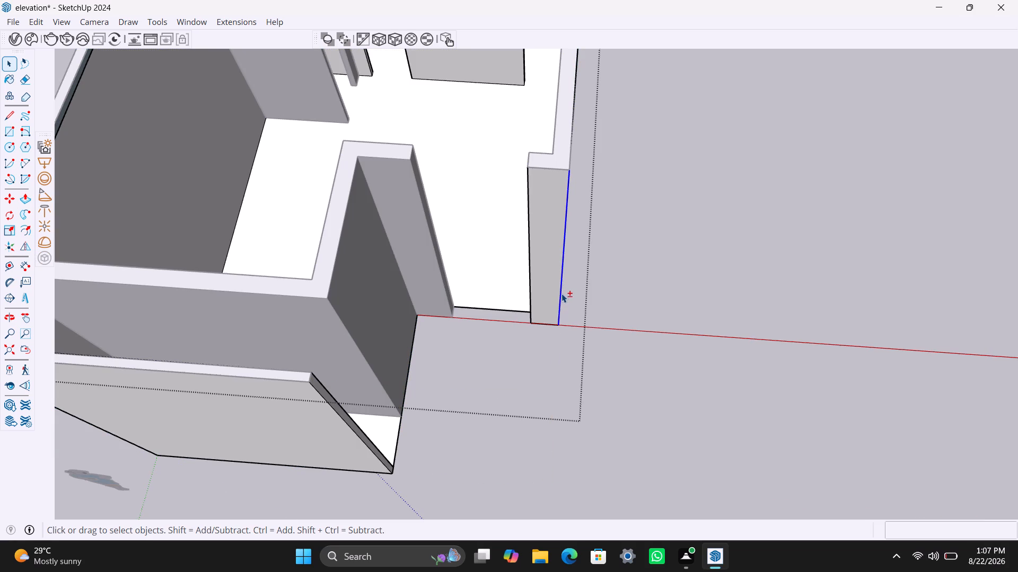
{"action": "right_click", "coordinate": [560, 289]}
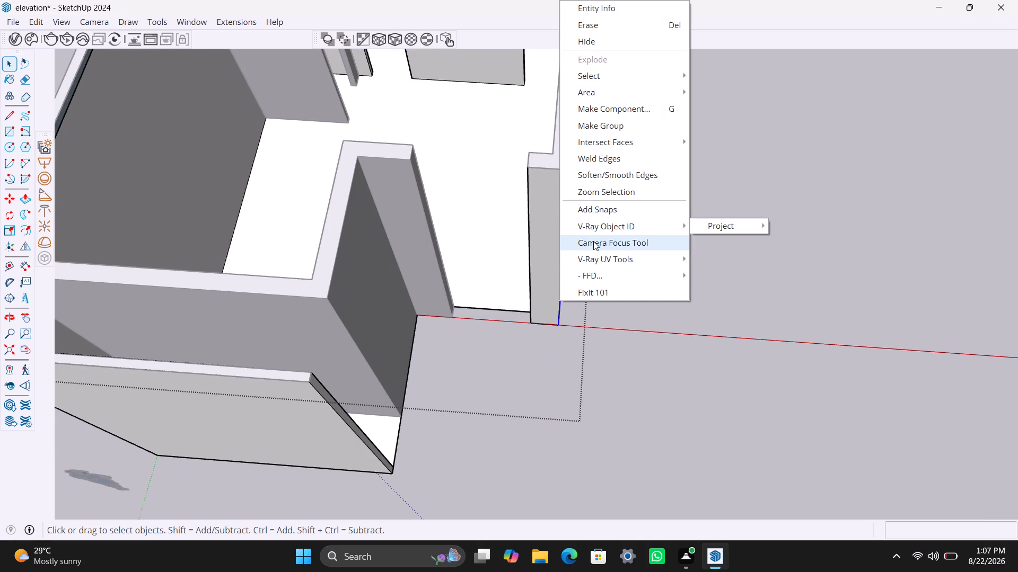
{"action": "left_click", "coordinate": [605, 160]}
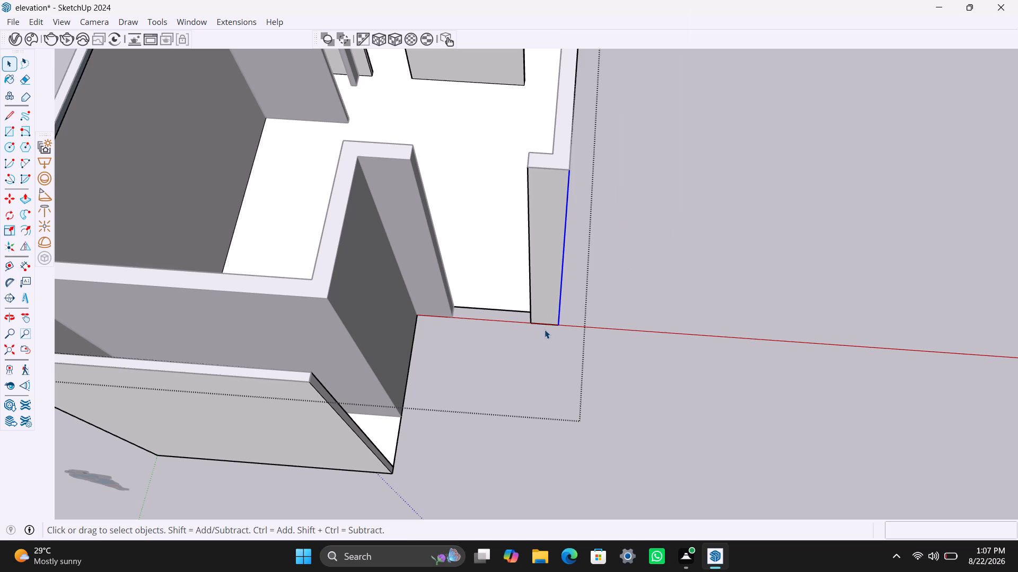
Copy the welded vertical edge 9" inward across the short return's end face.
{"action": "key", "text": "m"}
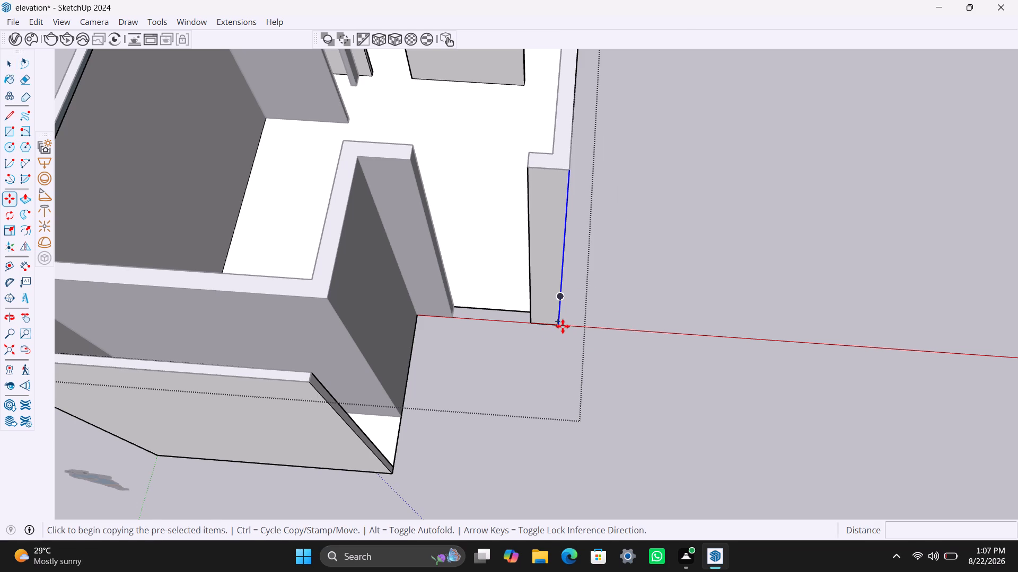
{"action": "left_click", "coordinate": [563, 326]}
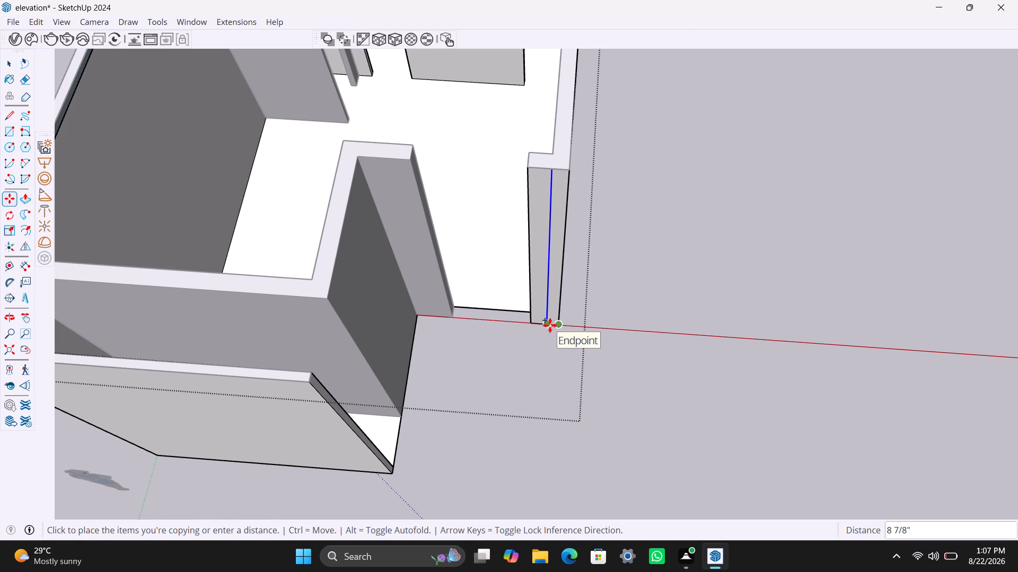
{"action": "type", "text": "9\""}
{"action": "key", "text": "Return"}
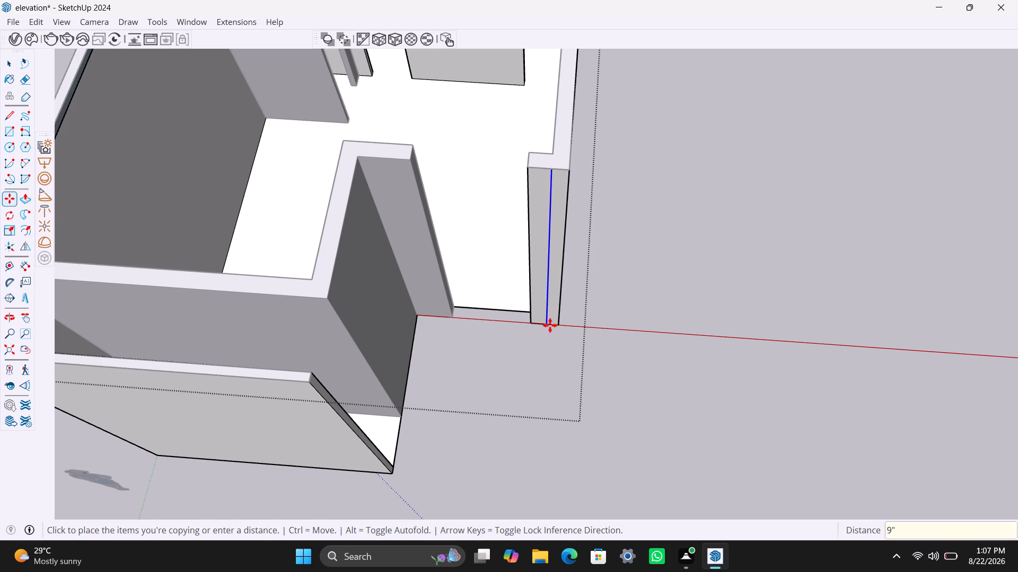
{"action": "key", "text": "space"}
Push/Pull the outer 9" strip of the short return's end face 10' outward, level with the front wall, and close the group.
{"action": "left_click", "coordinate": [561, 237]}
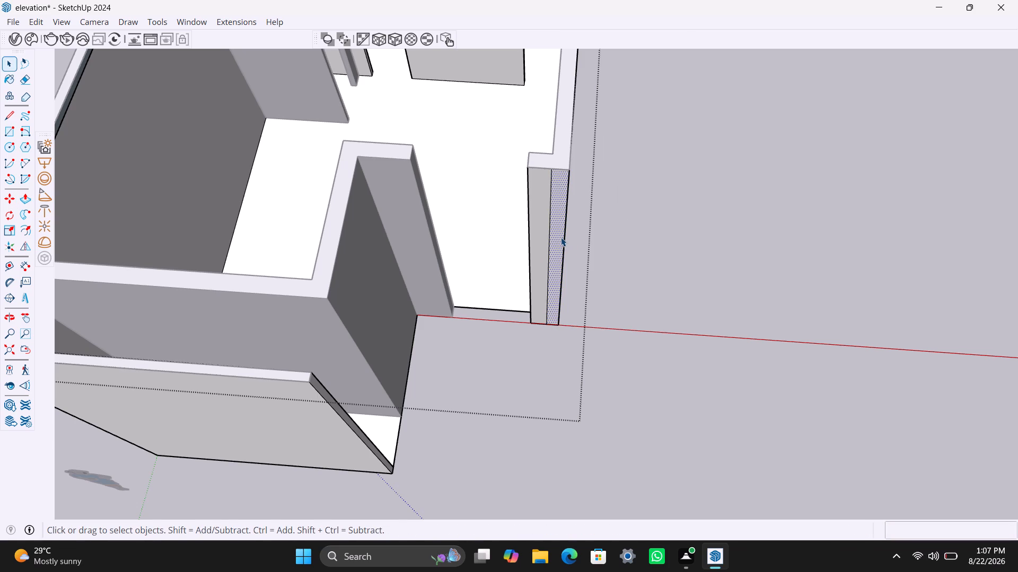
{"action": "key", "text": "p"}
{"action": "left_click", "coordinate": [557, 237]}
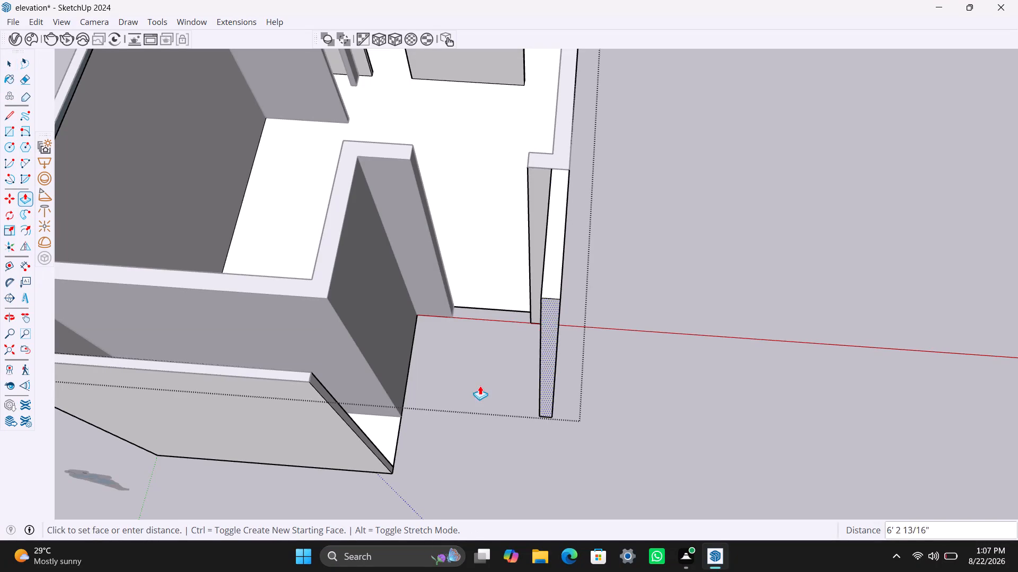
{"action": "left_click", "coordinate": [332, 413]}
{"action": "key", "text": "space"}
{"action": "left_click", "coordinate": [694, 275]}
{"action": "scroll", "coordinate": [492, 323], "scroll_direction": "down", "scroll_amount": 7}
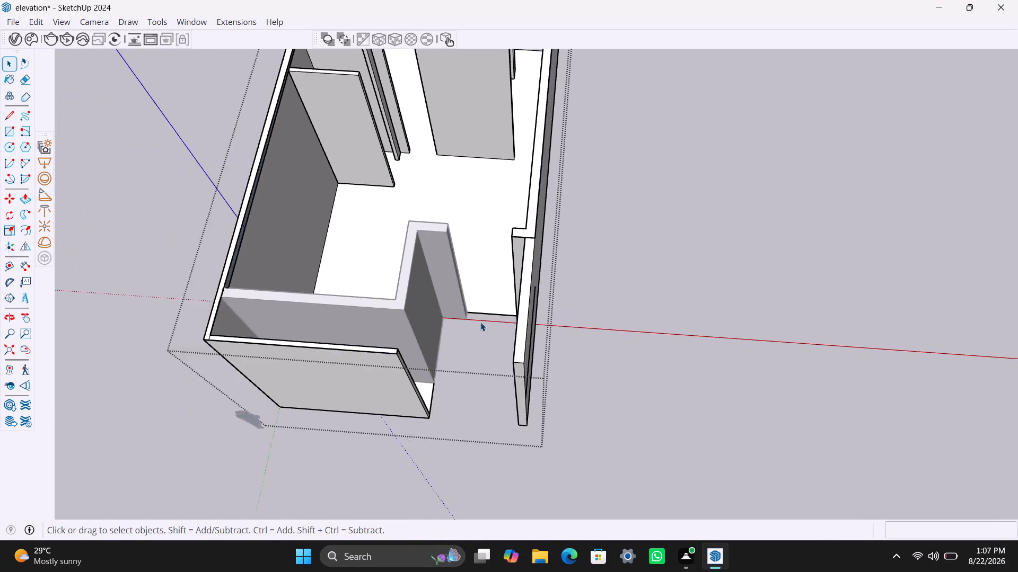
{"action": "scroll", "coordinate": [480, 322], "scroll_direction": "down", "scroll_amount": 3}
{"action": "middle_click_drag", "start_coordinate": [481, 330], "coordinate": [515, 323]}
{"action": "triple_click", "coordinate": [673, 240]}
Save the model with the extended outer wall.
{"action": "scroll", "coordinate": [469, 327], "scroll_direction": "up", "scroll_amount": 2}
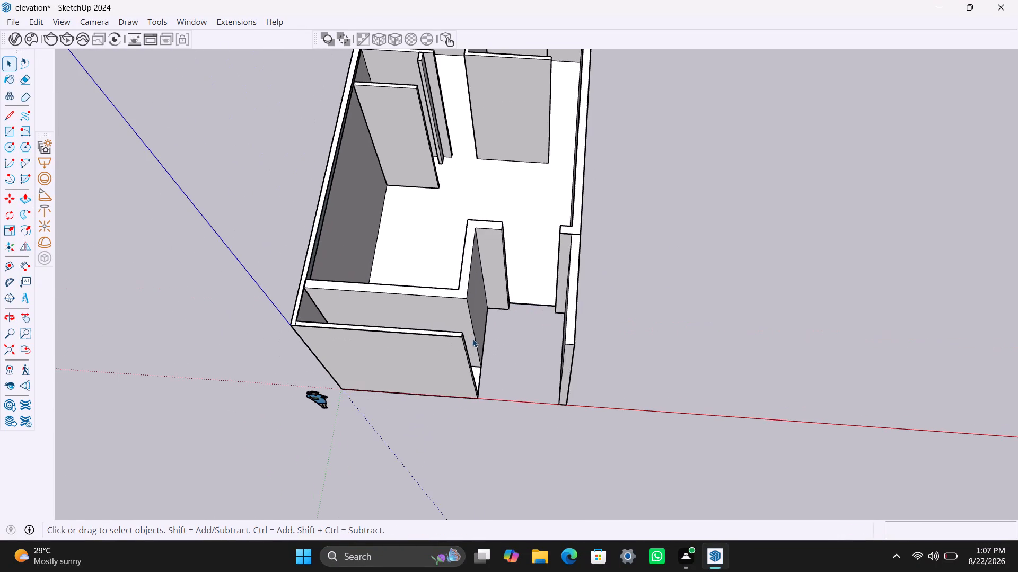
{"action": "middle_click_drag", "start_coordinate": [477, 343], "coordinate": [496, 343]}
{"action": "scroll", "coordinate": [508, 296], "scroll_direction": "down", "scroll_amount": 5}
{"action": "middle_click_drag", "start_coordinate": [513, 275], "coordinate": [517, 337], "text": "shift"}
{"action": "left_click", "coordinate": [600, 281]}
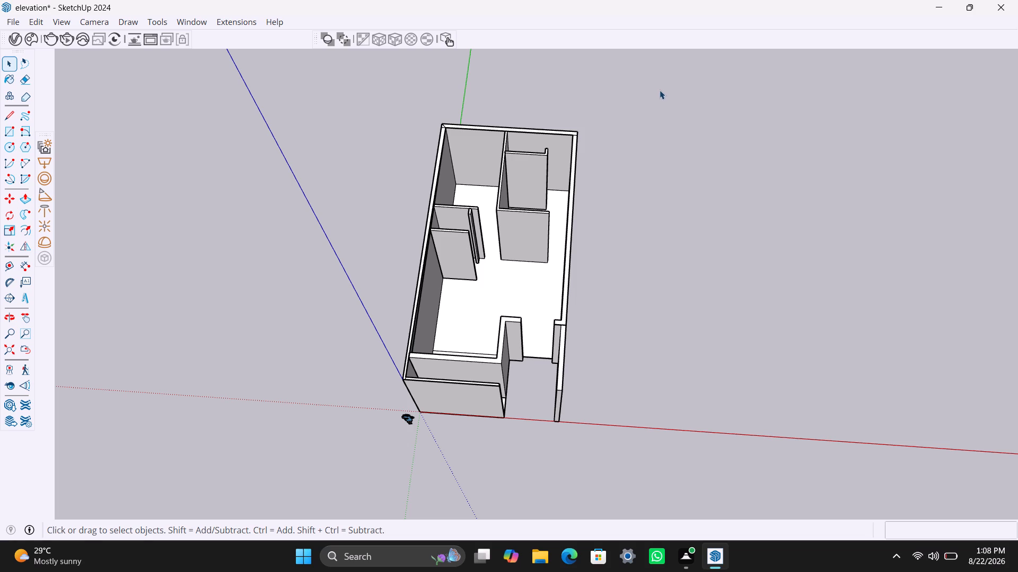
{"action": "key", "text": "ctrl+s"}
{"action": "key", "text": "ctrl+s"}
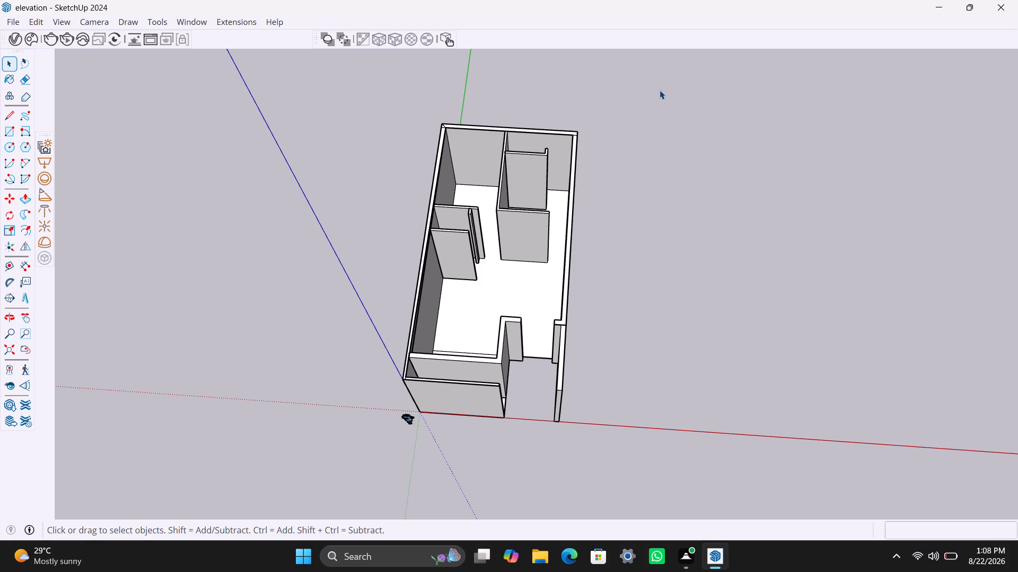
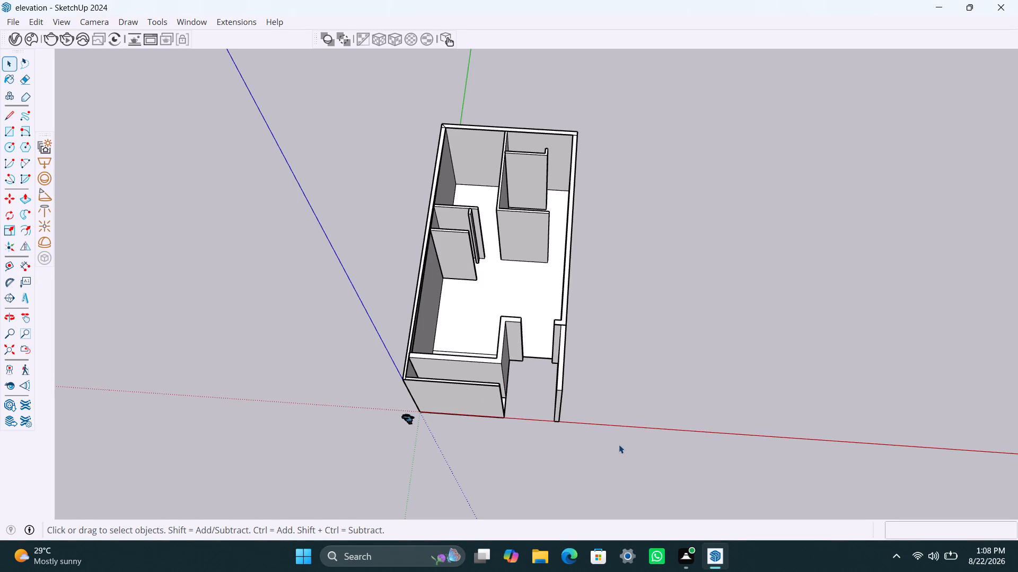
Open the outer wall group, delete the stray horizontal edge on the extended side wall's outer face, and close the group.
{"action": "scroll", "coordinate": [506, 403], "scroll_direction": "up", "scroll_amount": 3}
{"action": "middle_click_drag", "start_coordinate": [504, 423], "coordinate": [513, 344]}
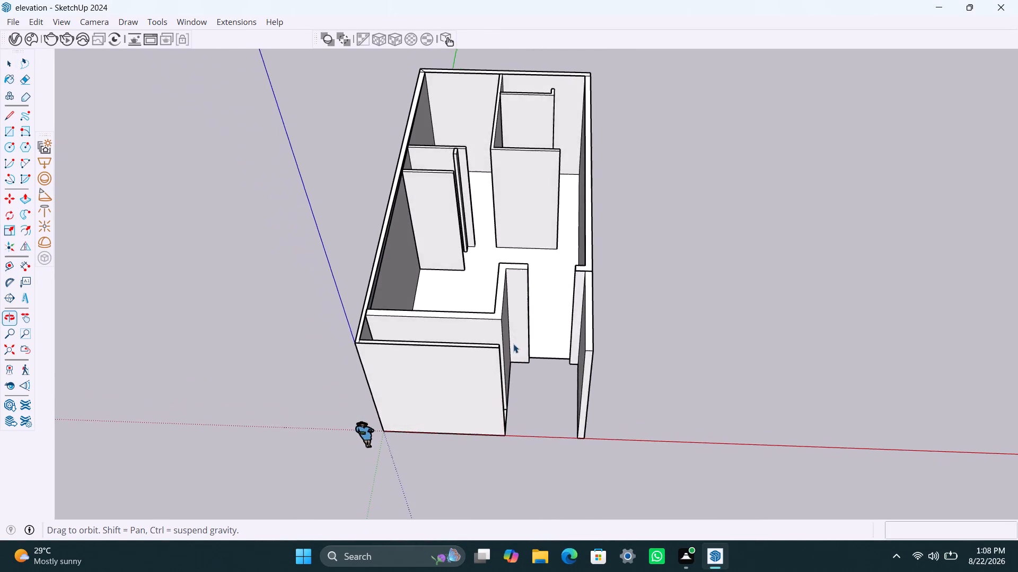
{"action": "scroll", "coordinate": [513, 345], "scroll_direction": "down", "scroll_amount": 6}
{"action": "middle_click_drag", "start_coordinate": [550, 386], "coordinate": [458, 344]}
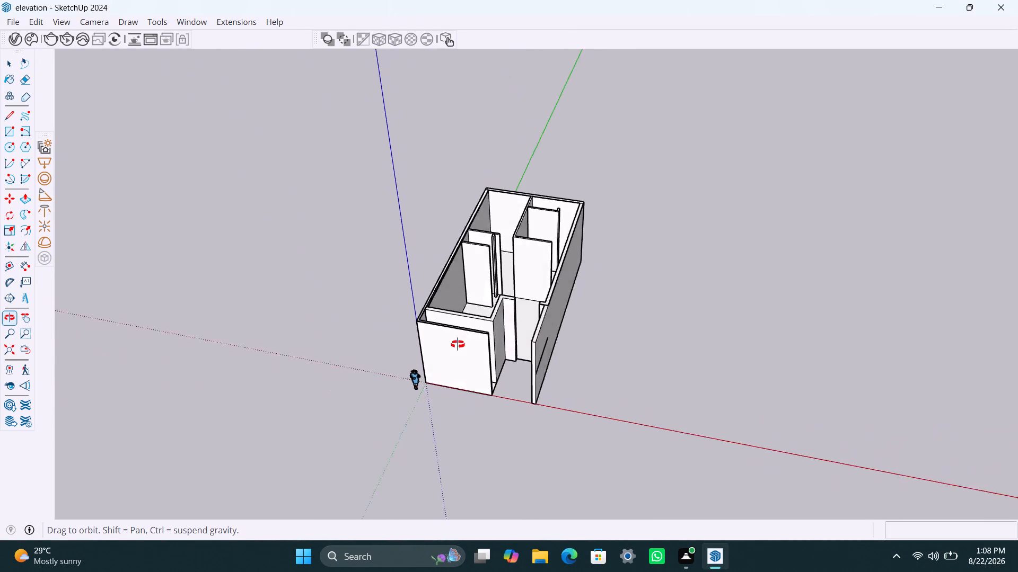
{"action": "middle_click_drag", "start_coordinate": [458, 344], "coordinate": [299, 346]}
{"action": "scroll", "coordinate": [470, 369], "scroll_direction": "up", "scroll_amount": 19}
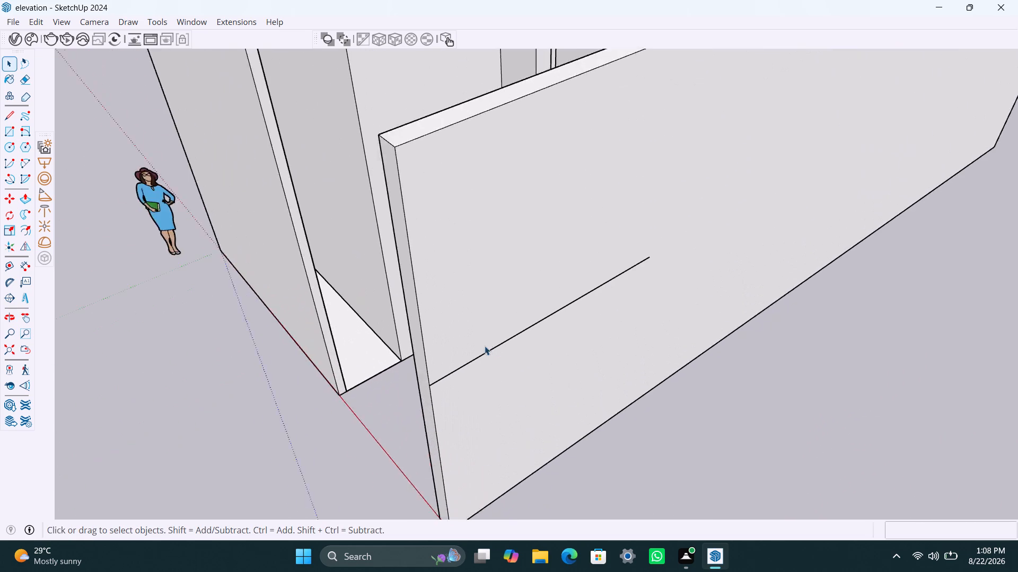
{"action": "key", "text": "space"}
{"action": "left_click", "coordinate": [483, 359]}
{"action": "double_click", "coordinate": [483, 358]}
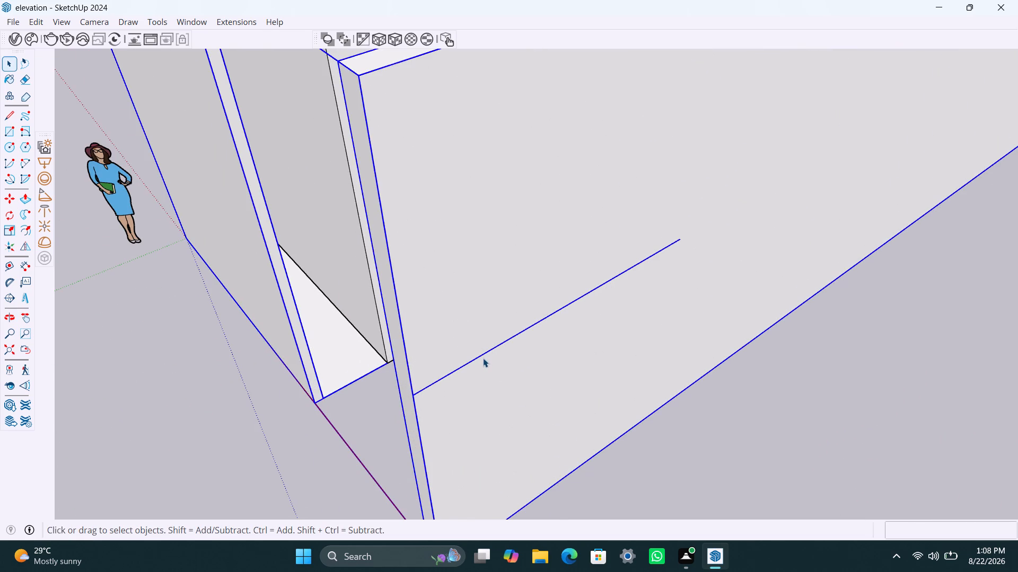
{"action": "left_click", "coordinate": [483, 358]}
{"action": "triple_click", "coordinate": [481, 357]}
{"action": "double_click", "coordinate": [481, 357]}
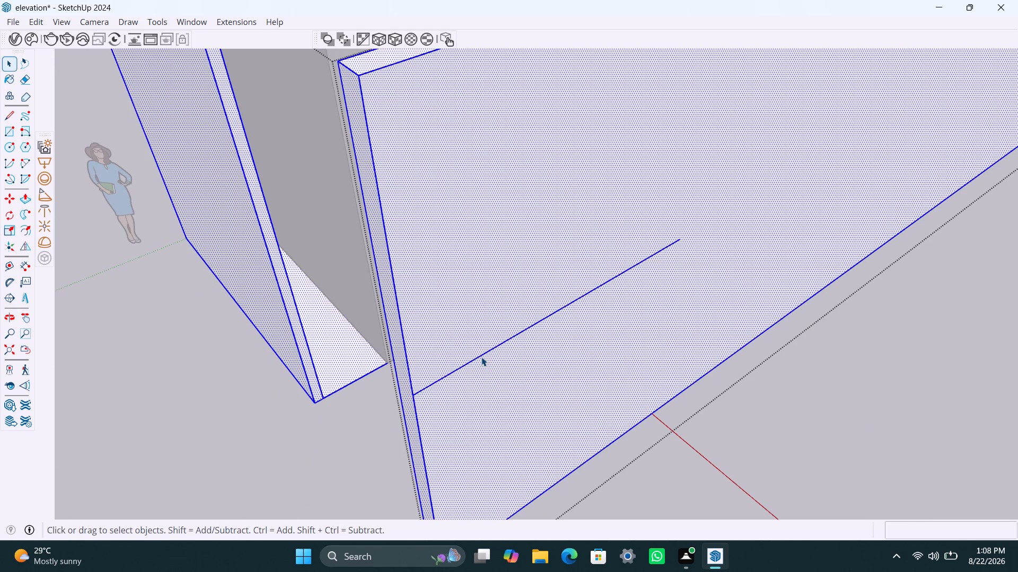
{"action": "triple_click", "coordinate": [478, 357]}
{"action": "double_click", "coordinate": [477, 358]}
{"action": "left_click", "coordinate": [857, 435]}
{"action": "scroll", "coordinate": [511, 348], "scroll_direction": "up", "scroll_amount": 3}
{"action": "left_click", "coordinate": [499, 346]}
{"action": "triple_click", "coordinate": [497, 345]}
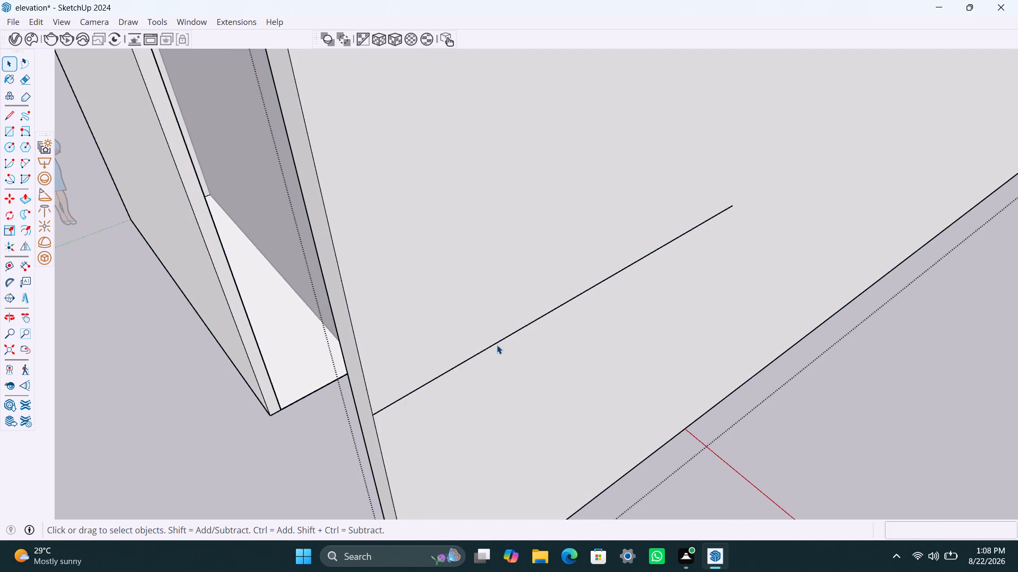
{"action": "triple_click", "coordinate": [497, 345]}
{"action": "left_click", "coordinate": [497, 345]}
{"action": "left_click", "coordinate": [494, 336]}
{"action": "left_click", "coordinate": [499, 344]}
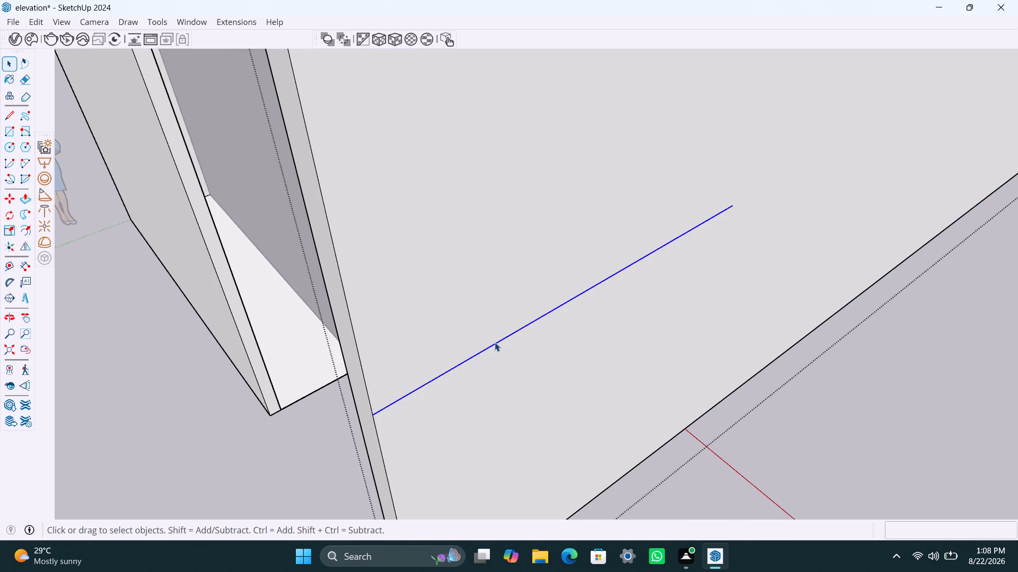
{"action": "key", "text": "Delete"}
{"action": "scroll", "coordinate": [466, 342], "scroll_direction": "down", "scroll_amount": 13}
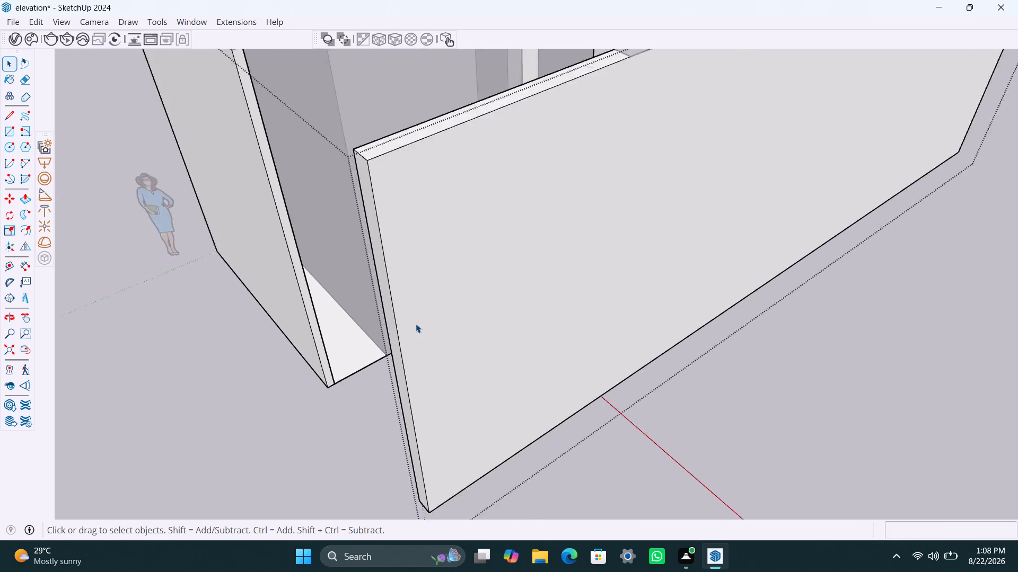
{"action": "scroll", "coordinate": [417, 314], "scroll_direction": "down", "scroll_amount": 14}
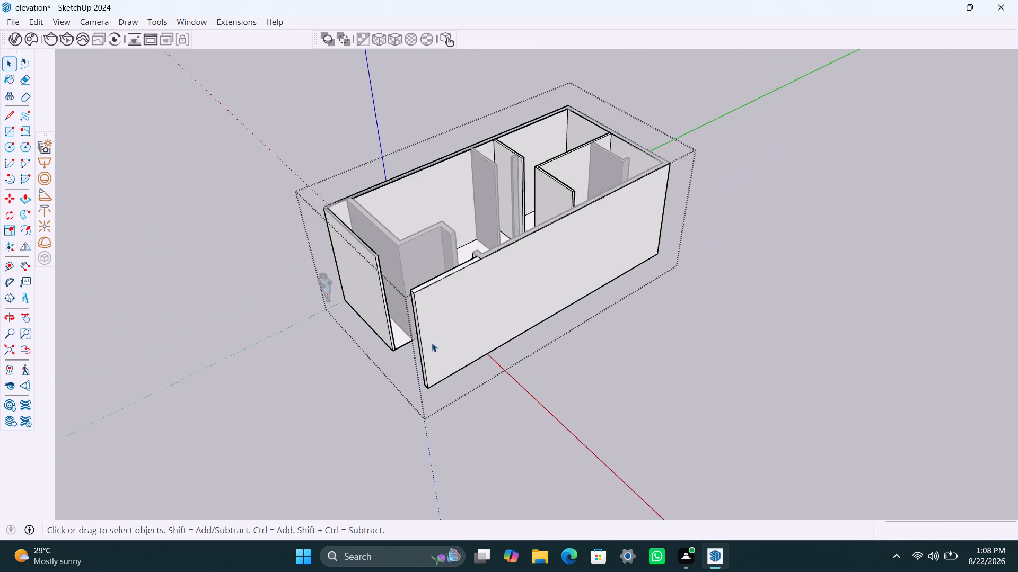
{"action": "middle_click_drag", "start_coordinate": [432, 352], "coordinate": [594, 381]}
{"action": "left_click", "coordinate": [616, 361]}
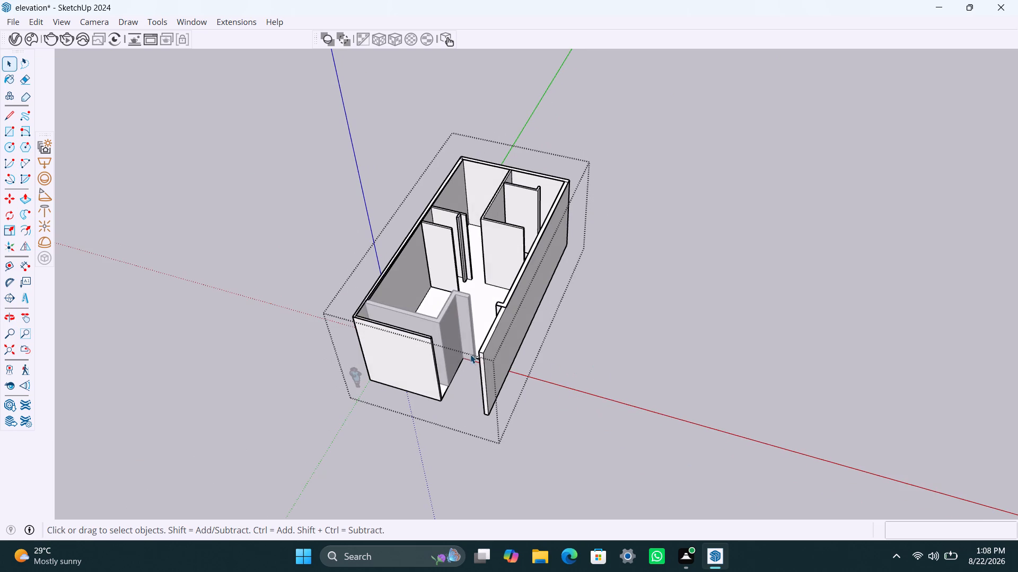
{"action": "scroll", "coordinate": [464, 385], "scroll_direction": "down", "scroll_amount": 4}
{"action": "middle_click_drag", "start_coordinate": [469, 392], "coordinate": [577, 406]}
{"action": "double_click", "coordinate": [612, 355]}
Examine the front end of the house from above, around the entrance opening, front wall and extended side wall.
{"action": "scroll", "coordinate": [444, 391], "scroll_direction": "up", "scroll_amount": 5}
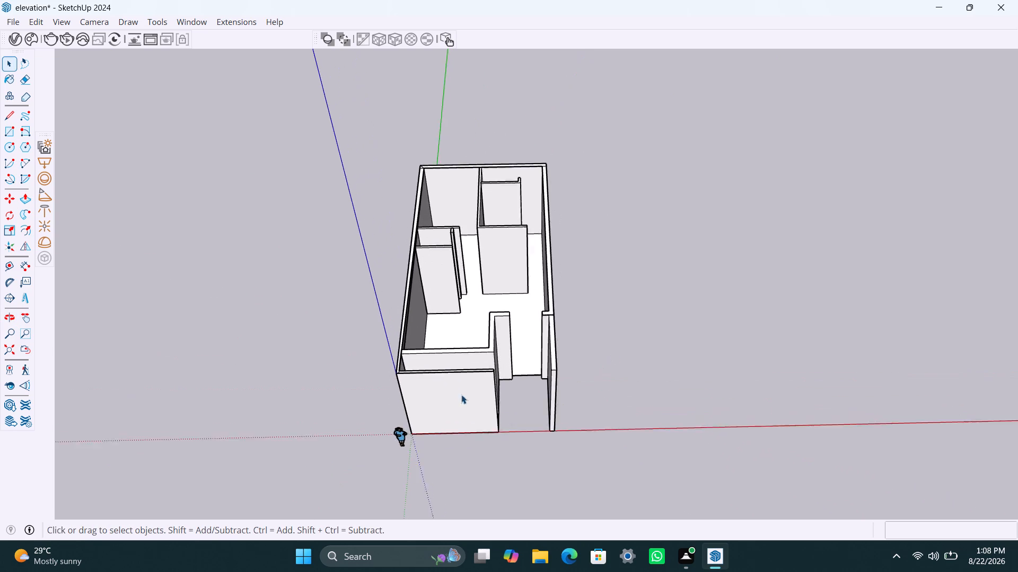
{"action": "middle_click_drag", "start_coordinate": [514, 422], "coordinate": [622, 435]}
{"action": "scroll", "coordinate": [585, 379], "scroll_direction": "up", "scroll_amount": 5}
{"action": "middle_click_drag", "start_coordinate": [568, 406], "coordinate": [506, 416]}
{"action": "scroll", "coordinate": [544, 319], "scroll_direction": "up", "scroll_amount": 3}
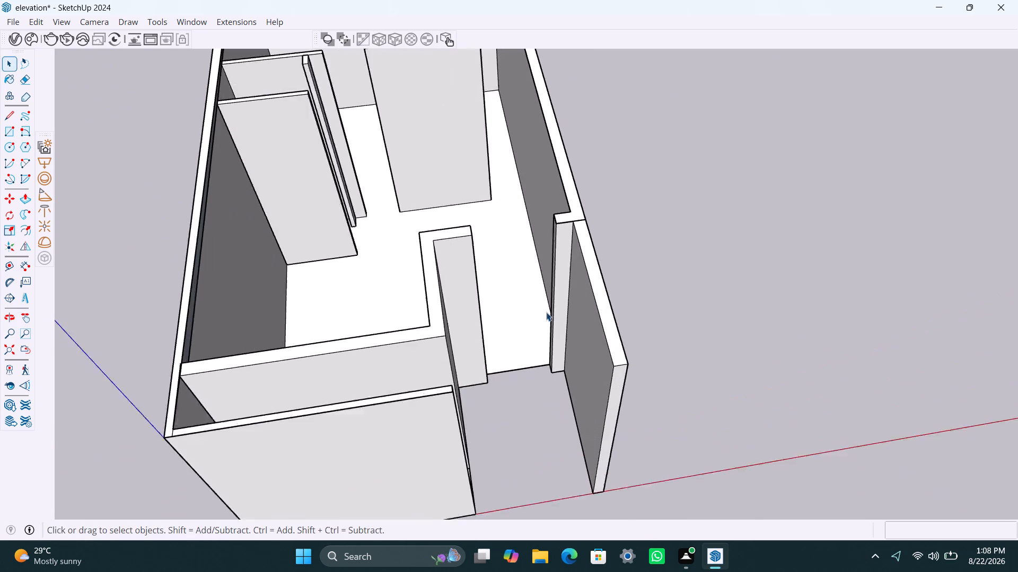
{"action": "scroll", "coordinate": [546, 312], "scroll_direction": "up", "scroll_amount": 1}
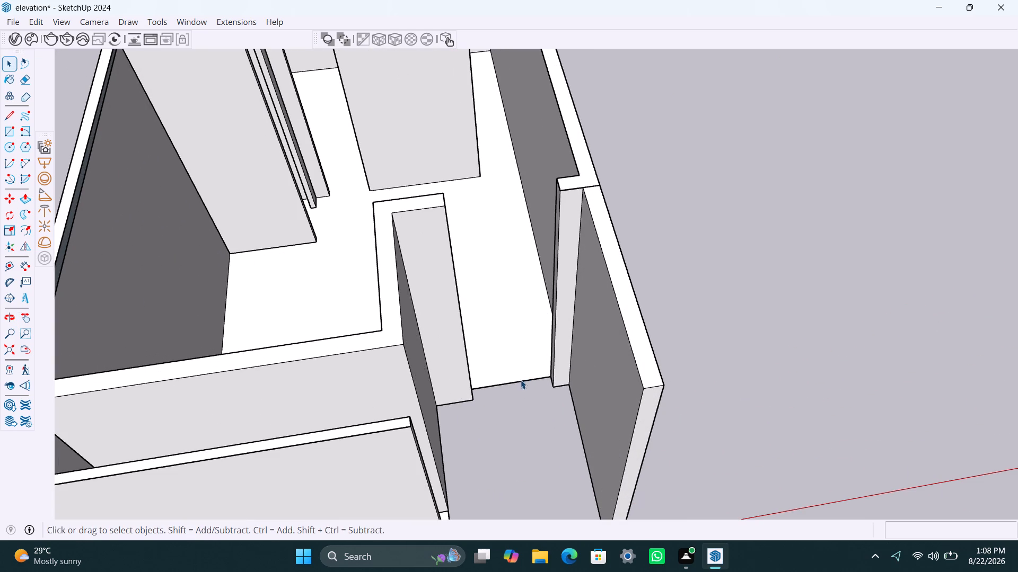
{"action": "scroll", "coordinate": [567, 371], "scroll_direction": "down", "scroll_amount": 5}
{"action": "middle_click_drag", "start_coordinate": [527, 391], "coordinate": [517, 393]}
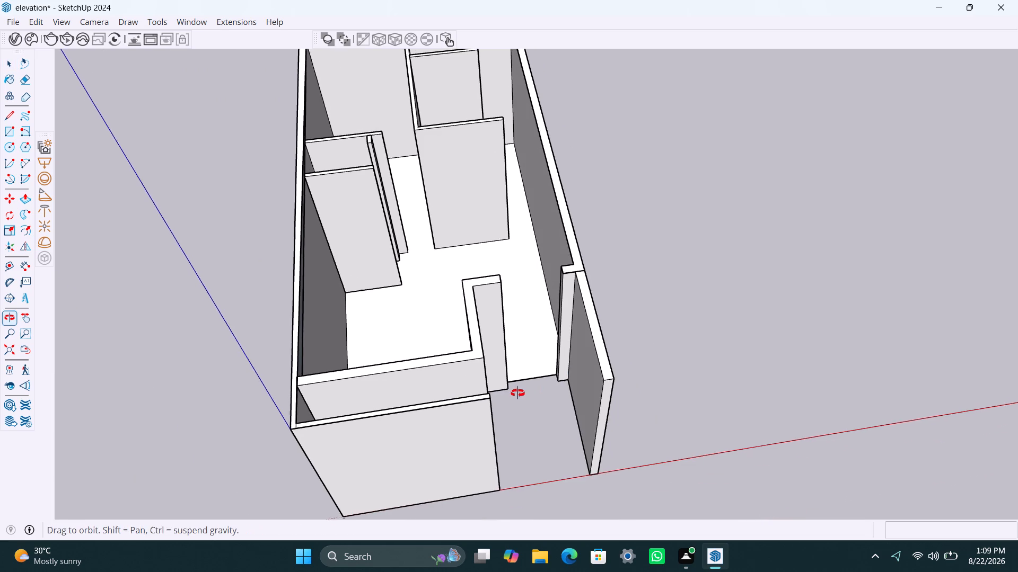
{"action": "middle_click_drag", "start_coordinate": [517, 393], "coordinate": [486, 398]}
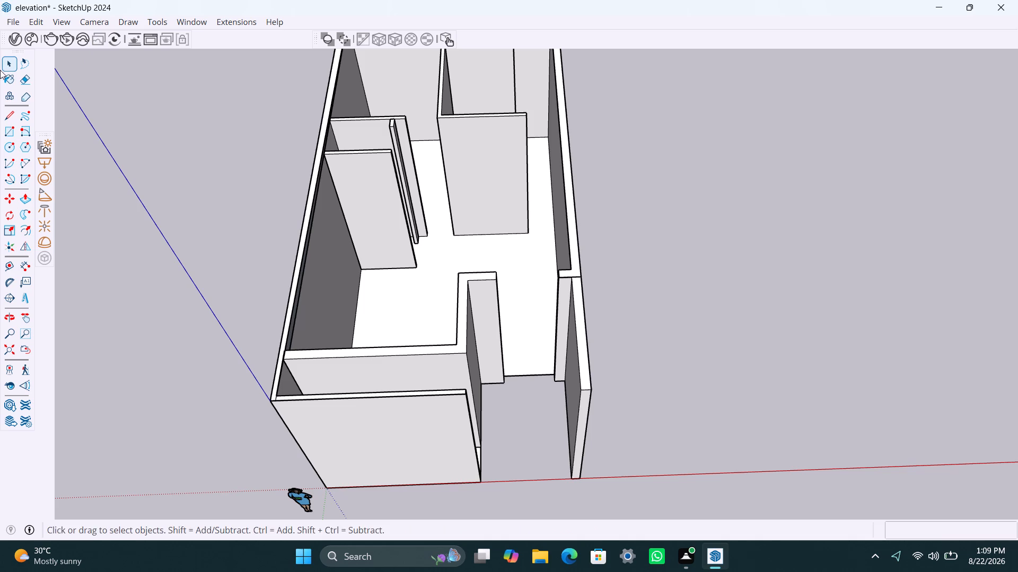
{"action": "scroll", "coordinate": [451, 445], "scroll_direction": "down", "scroll_amount": 3}
{"action": "middle_click_drag", "start_coordinate": [424, 440], "coordinate": [431, 451]}
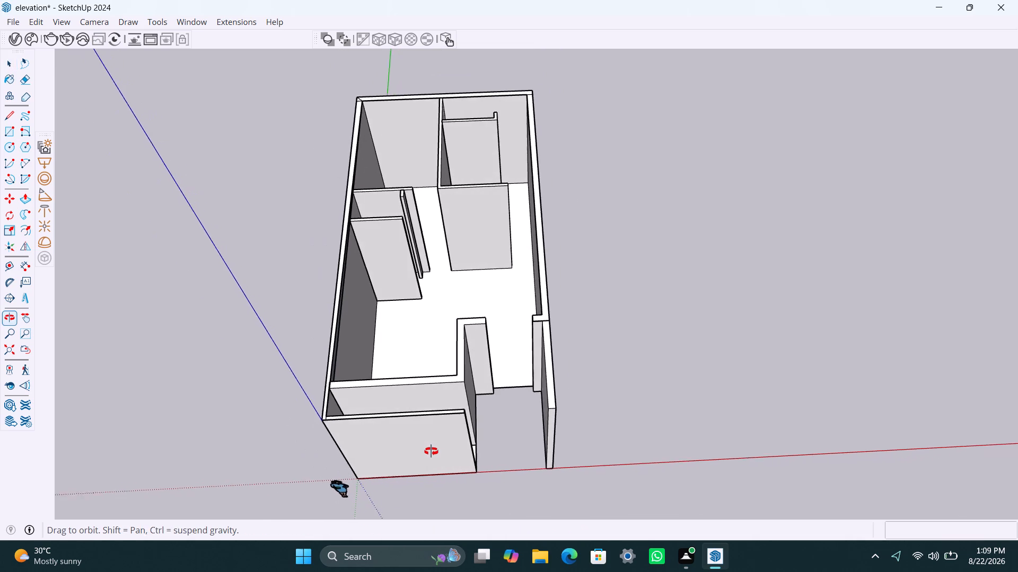
{"action": "middle_click_drag", "start_coordinate": [431, 451], "coordinate": [427, 445]}
{"action": "scroll", "coordinate": [357, 416], "scroll_direction": "up", "scroll_amount": 2}
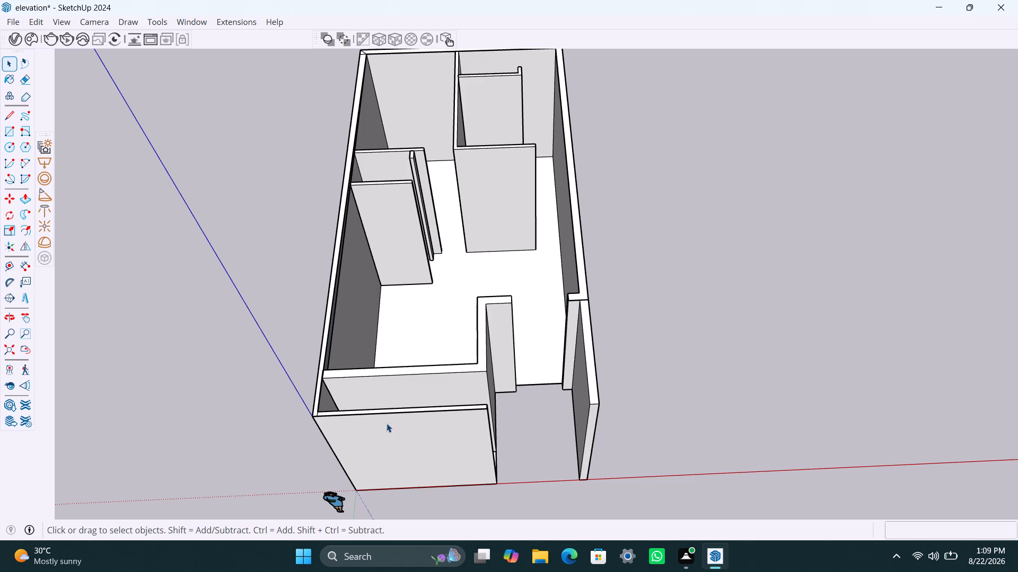
Open the outer wall group for editing.
{"action": "triple_click", "coordinate": [363, 412]}
{"action": "left_click", "coordinate": [363, 412]}
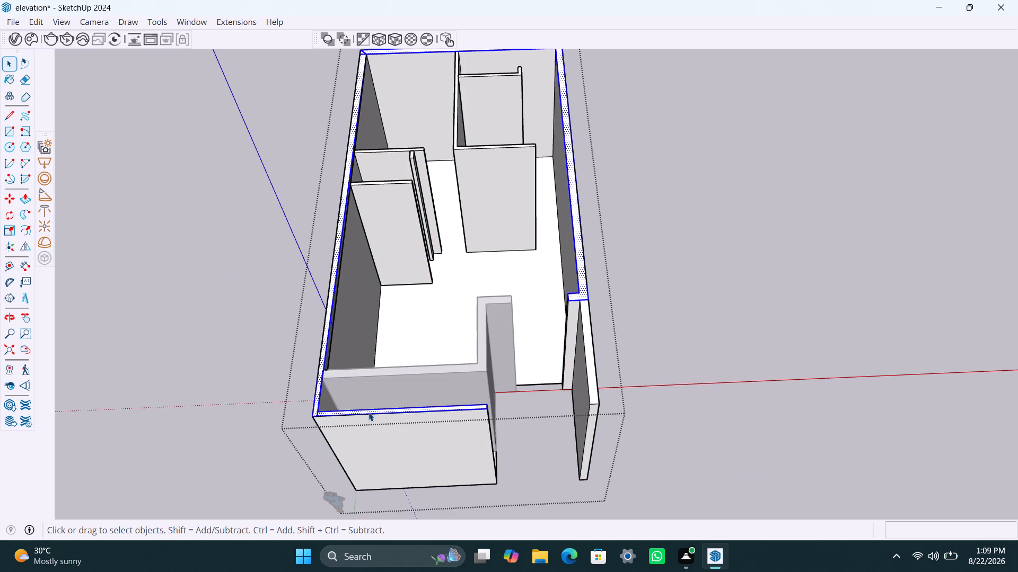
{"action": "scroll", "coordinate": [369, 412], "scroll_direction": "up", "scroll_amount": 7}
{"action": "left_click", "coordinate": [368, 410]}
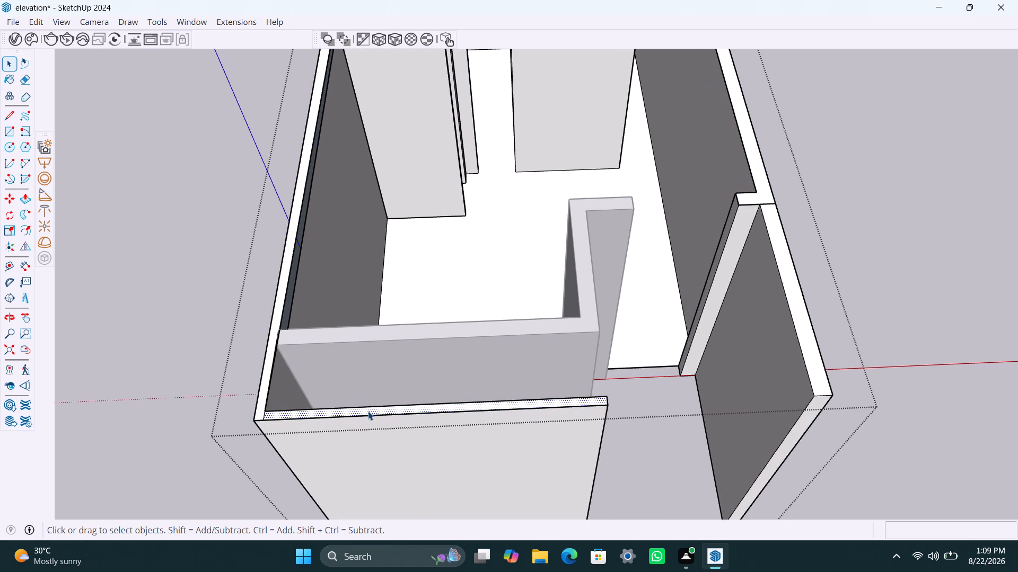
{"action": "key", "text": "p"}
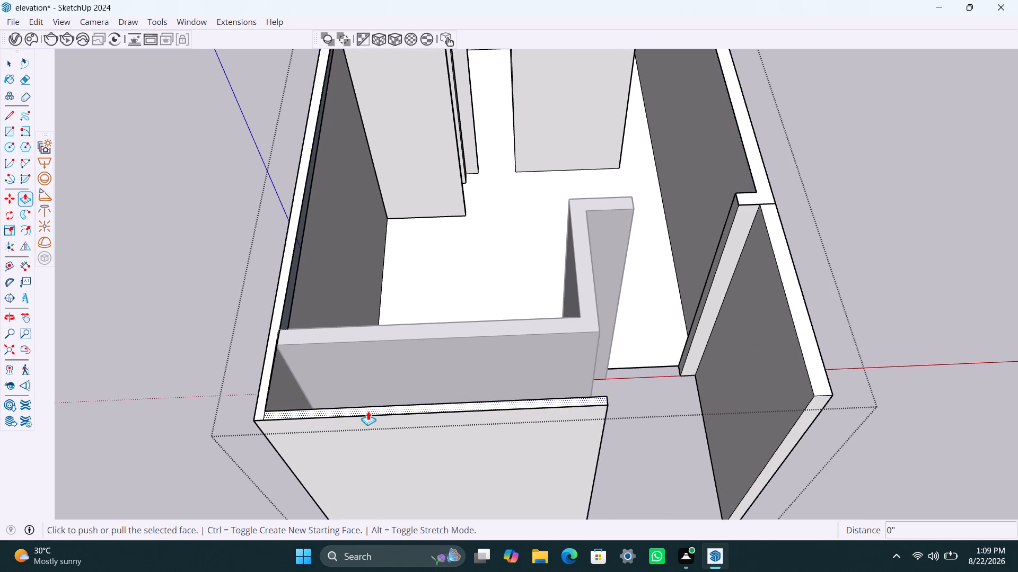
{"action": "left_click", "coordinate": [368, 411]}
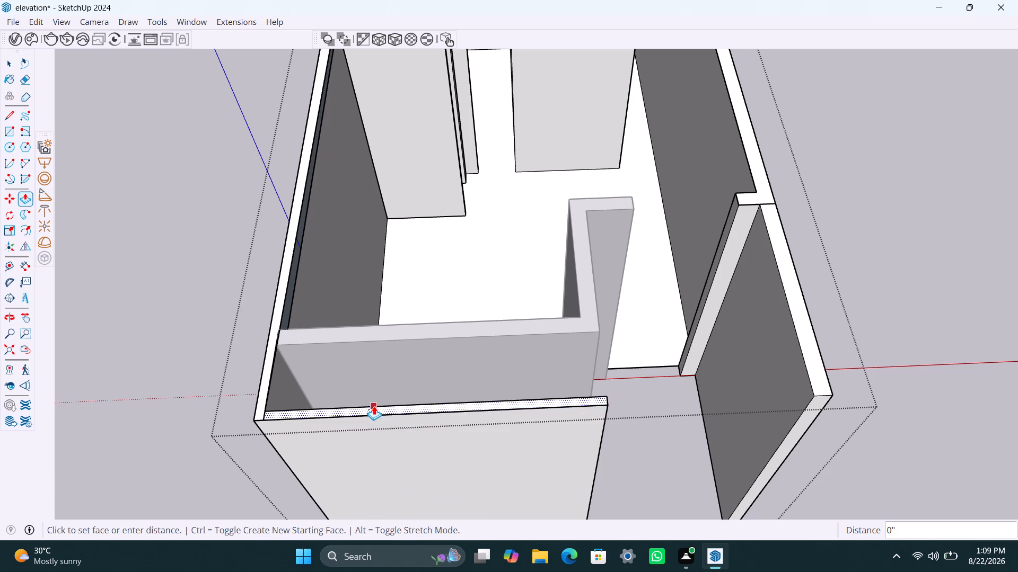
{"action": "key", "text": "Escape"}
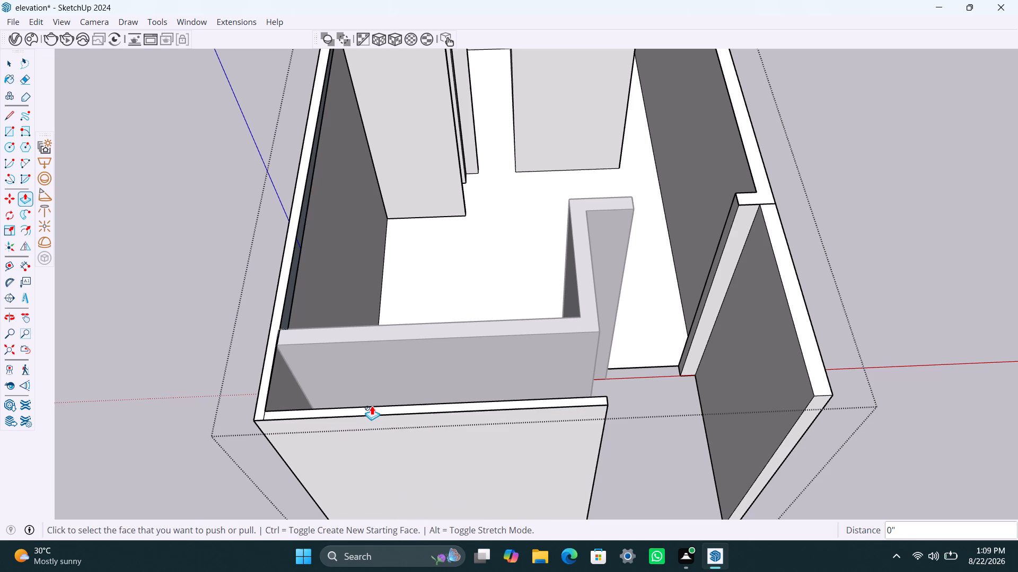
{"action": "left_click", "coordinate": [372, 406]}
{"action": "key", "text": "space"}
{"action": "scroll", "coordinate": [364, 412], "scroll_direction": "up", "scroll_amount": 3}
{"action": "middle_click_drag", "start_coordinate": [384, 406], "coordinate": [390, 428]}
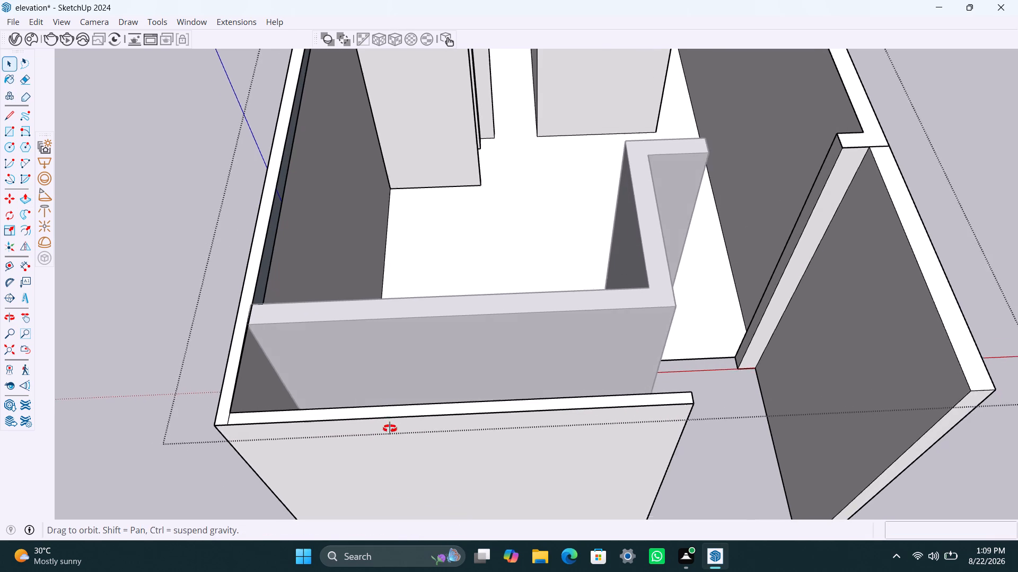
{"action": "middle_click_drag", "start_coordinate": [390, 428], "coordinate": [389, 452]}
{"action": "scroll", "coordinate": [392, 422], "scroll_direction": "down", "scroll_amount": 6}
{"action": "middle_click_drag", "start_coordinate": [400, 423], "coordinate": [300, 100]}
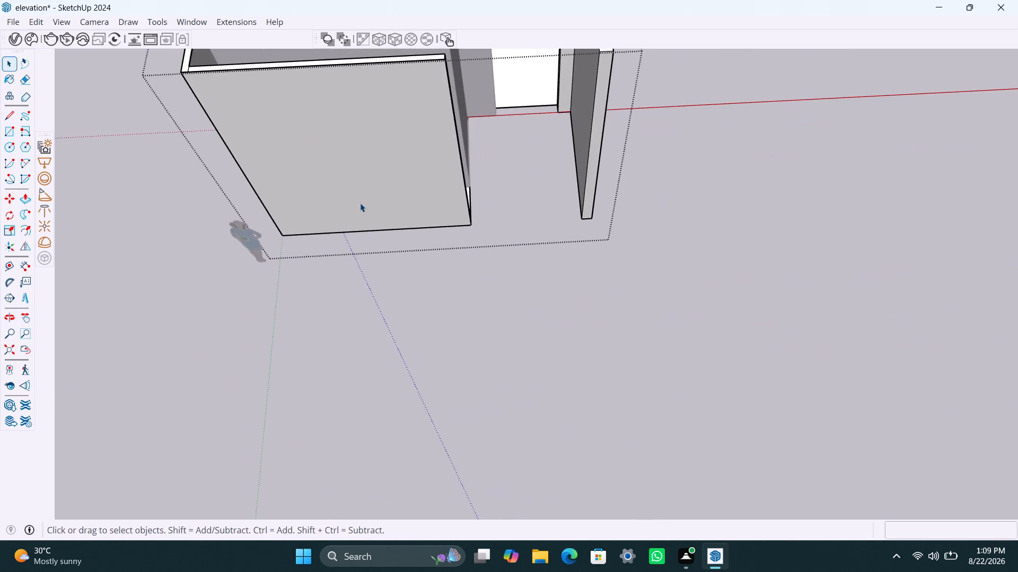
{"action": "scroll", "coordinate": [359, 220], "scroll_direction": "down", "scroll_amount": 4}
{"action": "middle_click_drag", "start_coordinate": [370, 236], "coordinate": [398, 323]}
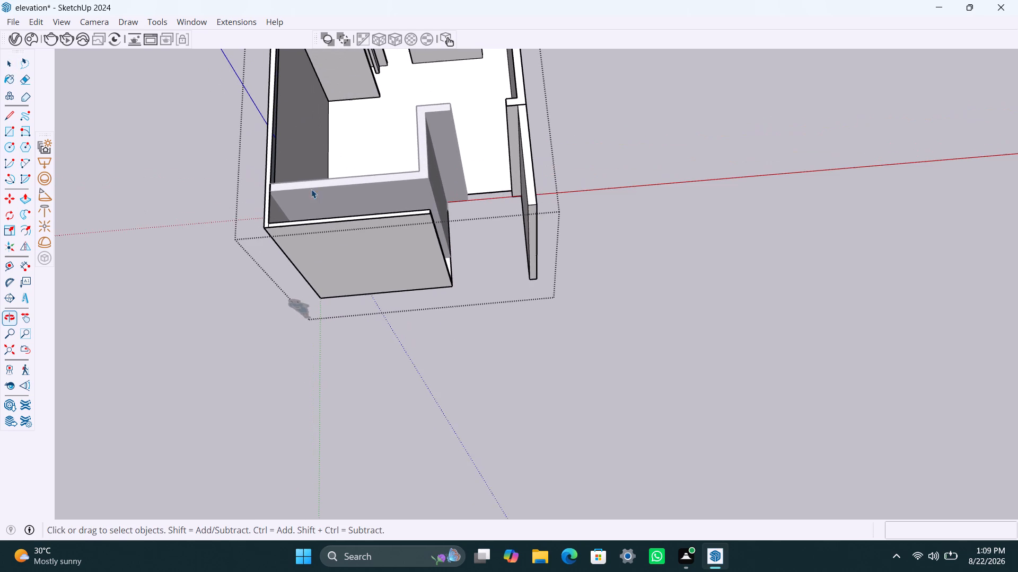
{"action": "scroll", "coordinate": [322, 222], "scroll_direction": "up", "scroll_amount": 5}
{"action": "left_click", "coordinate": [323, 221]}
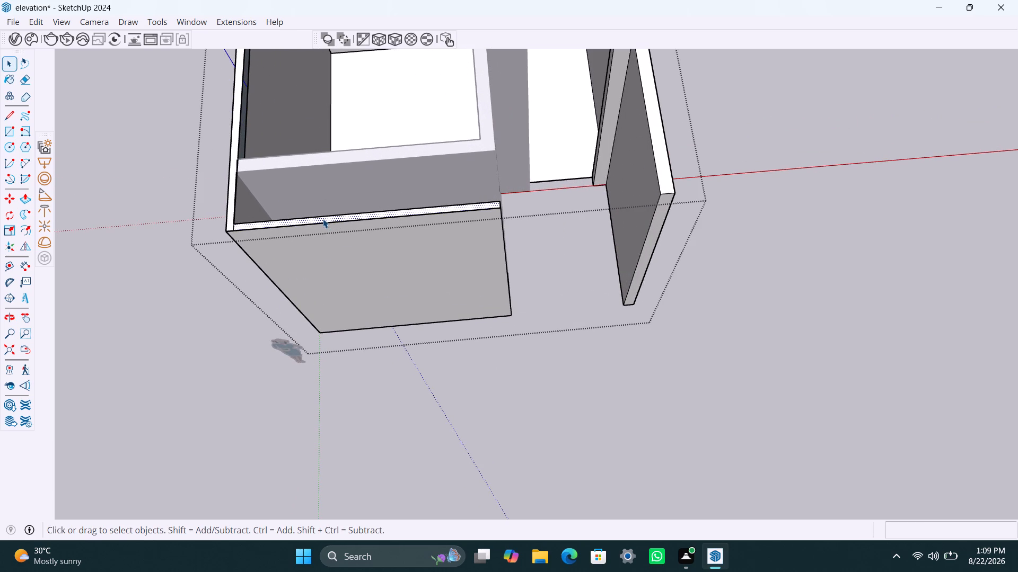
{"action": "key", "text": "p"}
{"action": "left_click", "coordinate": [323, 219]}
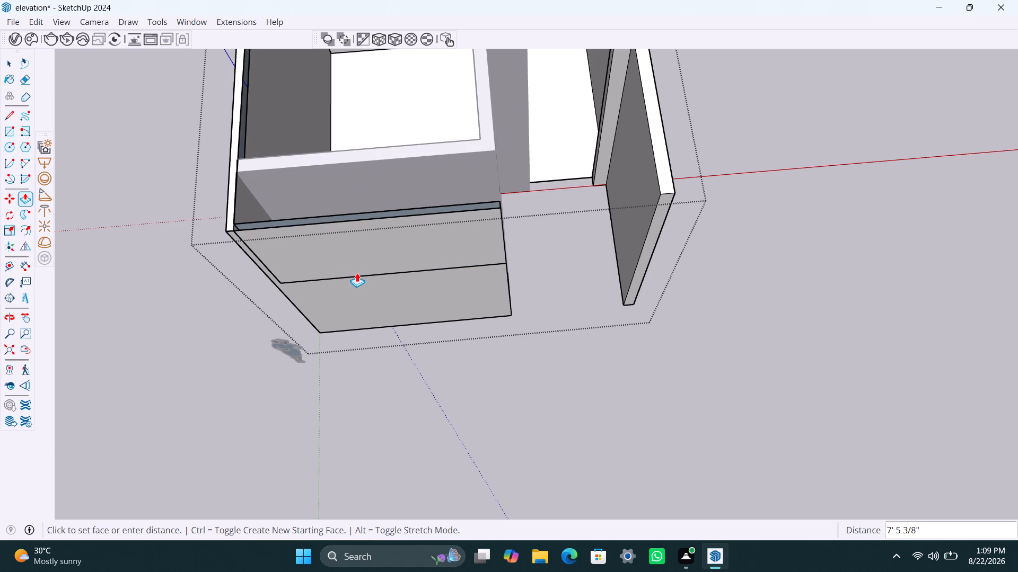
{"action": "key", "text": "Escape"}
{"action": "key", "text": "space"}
Examine the extended front walls and floor from the front and from underneath the house.
{"action": "scroll", "coordinate": [331, 318], "scroll_direction": "down", "scroll_amount": 6}
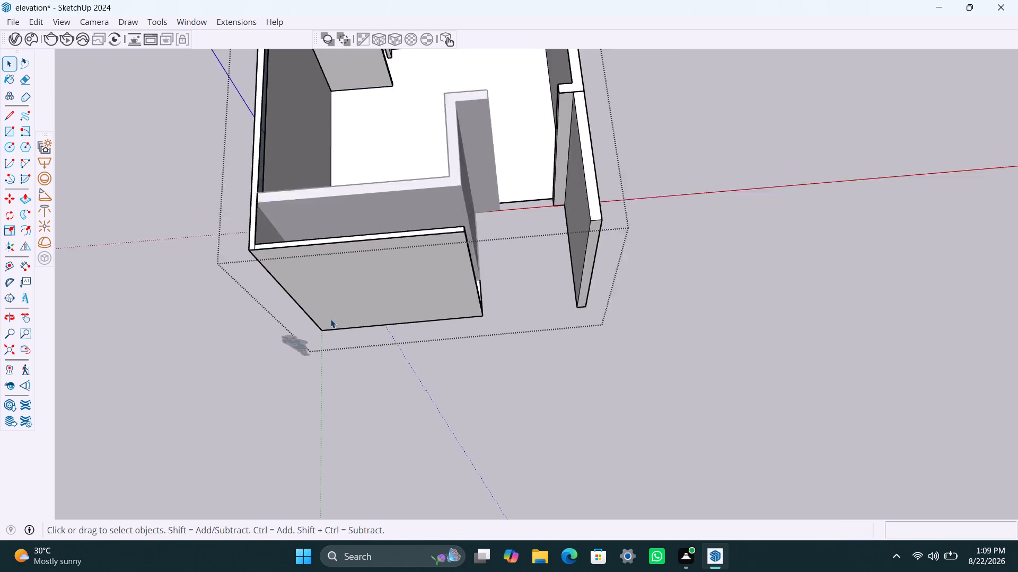
{"action": "middle_click_drag", "start_coordinate": [345, 347], "coordinate": [300, 0]}
{"action": "scroll", "coordinate": [354, 571], "scroll_direction": "up", "scroll_amount": 4}
{"action": "middle_click_drag", "start_coordinate": [427, 380], "coordinate": [464, 112]}
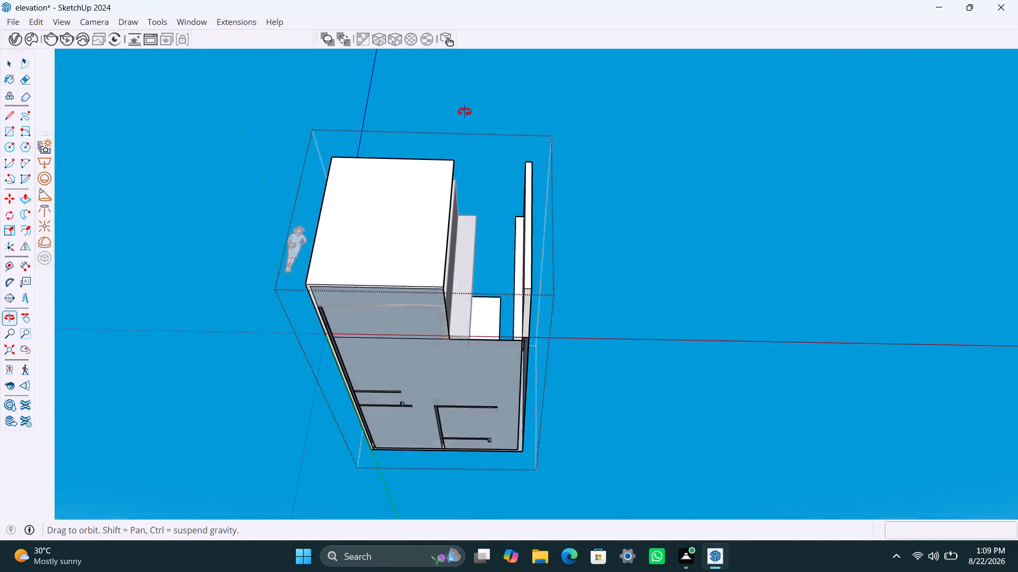
{"action": "middle_click_drag", "start_coordinate": [464, 112], "coordinate": [475, 87]}
{"action": "scroll", "coordinate": [359, 226], "scroll_direction": "up", "scroll_amount": 4}
{"action": "scroll", "coordinate": [381, 280], "scroll_direction": "down", "scroll_amount": 7}
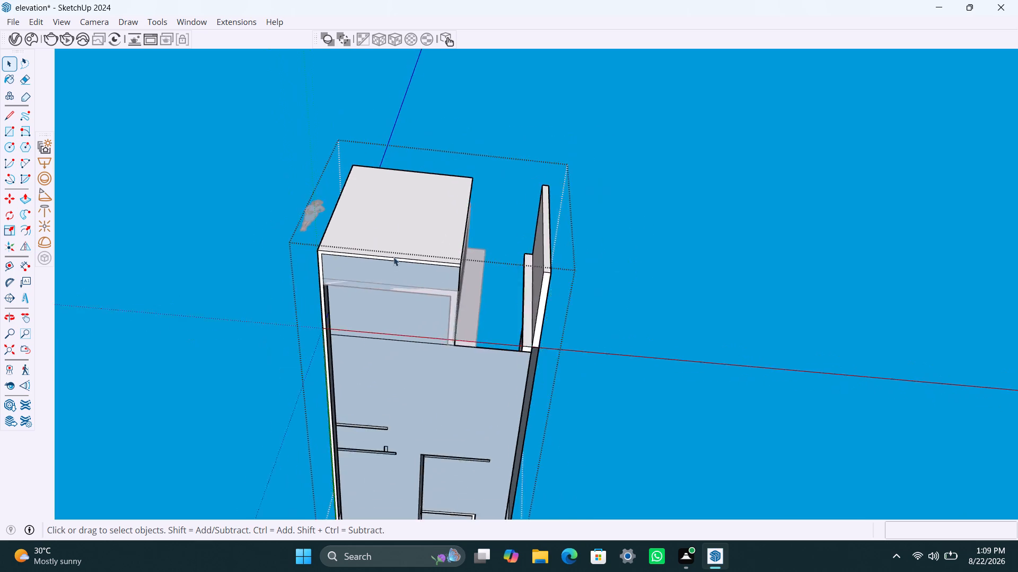
{"action": "scroll", "coordinate": [402, 225], "scroll_direction": "down", "scroll_amount": 5}
{"action": "scroll", "coordinate": [375, 272], "scroll_direction": "up", "scroll_amount": 10}
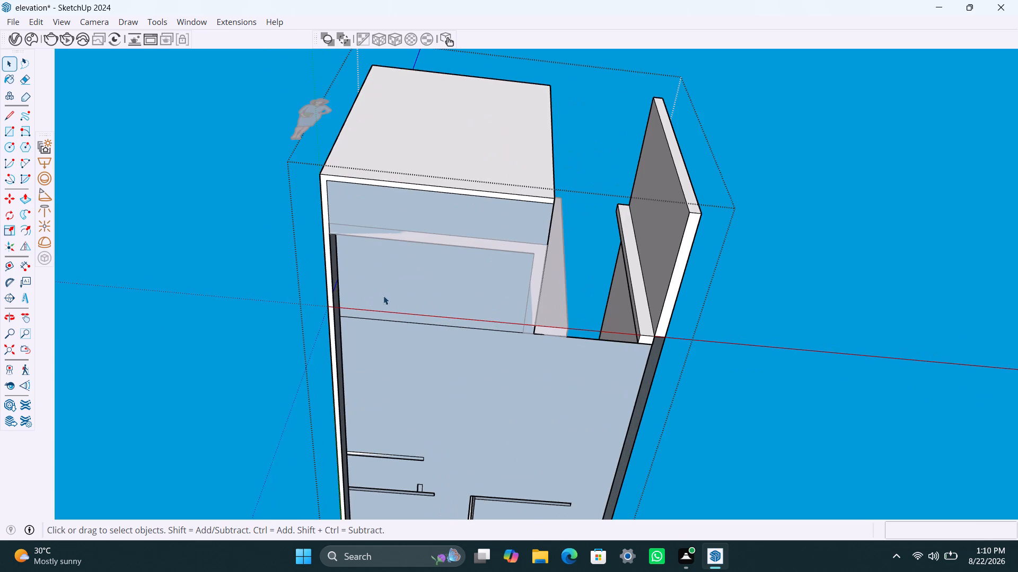
{"action": "scroll", "coordinate": [359, 281], "scroll_direction": "up", "scroll_amount": 4}
{"action": "middle_click_drag", "start_coordinate": [336, 256], "coordinate": [368, 149]}
{"action": "scroll", "coordinate": [351, 175], "scroll_direction": "up", "scroll_amount": 2}
{"action": "middle_click_drag", "start_coordinate": [367, 183], "coordinate": [357, 160]}
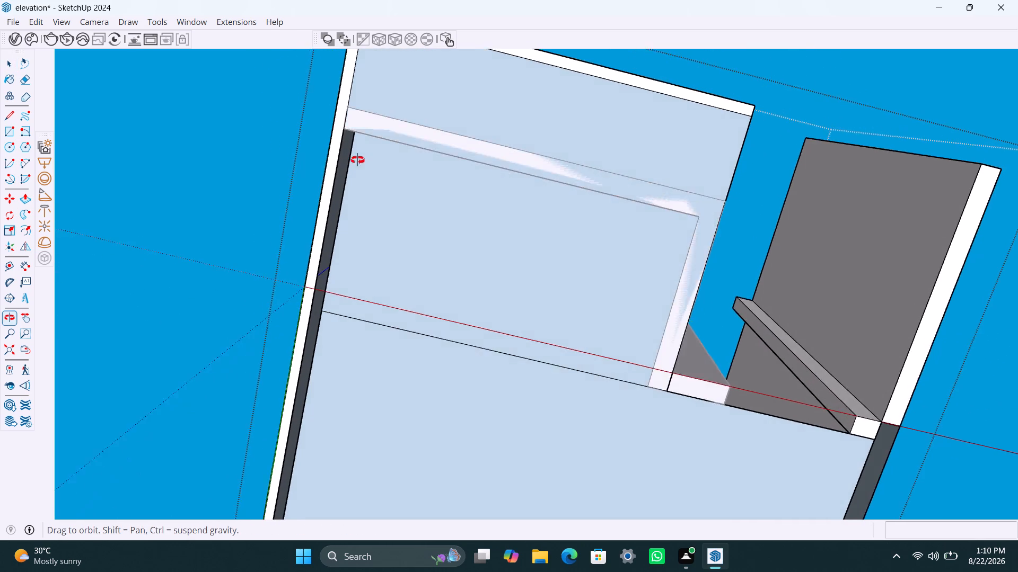
{"action": "middle_click_drag", "start_coordinate": [357, 160], "coordinate": [246, 204]}
{"action": "scroll", "coordinate": [394, 192], "scroll_direction": "down", "scroll_amount": 4}
{"action": "scroll", "coordinate": [378, 254], "scroll_direction": "down", "scroll_amount": 4}
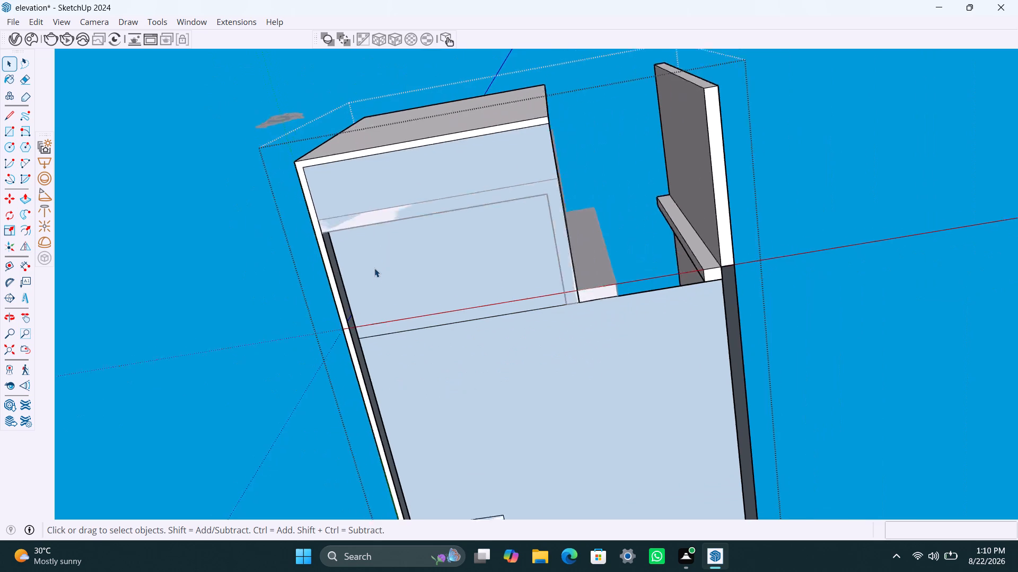
{"action": "scroll", "coordinate": [374, 268], "scroll_direction": "down", "scroll_amount": 4}
{"action": "middle_click_drag", "start_coordinate": [366, 303], "coordinate": [343, 199]}
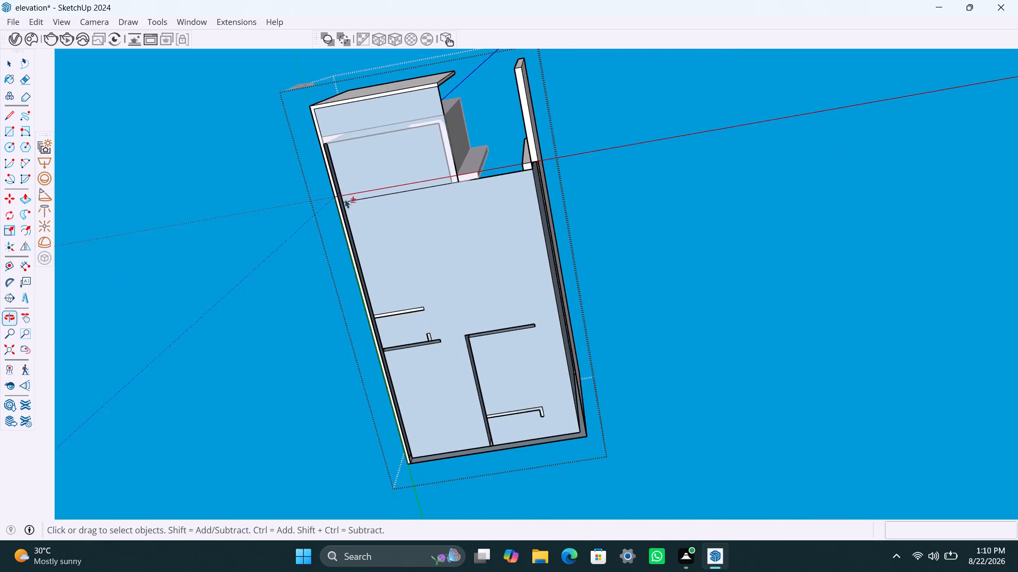
{"action": "scroll", "coordinate": [376, 276], "scroll_direction": "down", "scroll_amount": 2}
{"action": "middle_click_drag", "start_coordinate": [375, 283], "coordinate": [400, 495]}
Examine from above where the end room wall meets the side wall, selecting the side wall's top face to check its extent.
{"action": "middle_click_drag", "start_coordinate": [443, 233], "coordinate": [449, 471]}
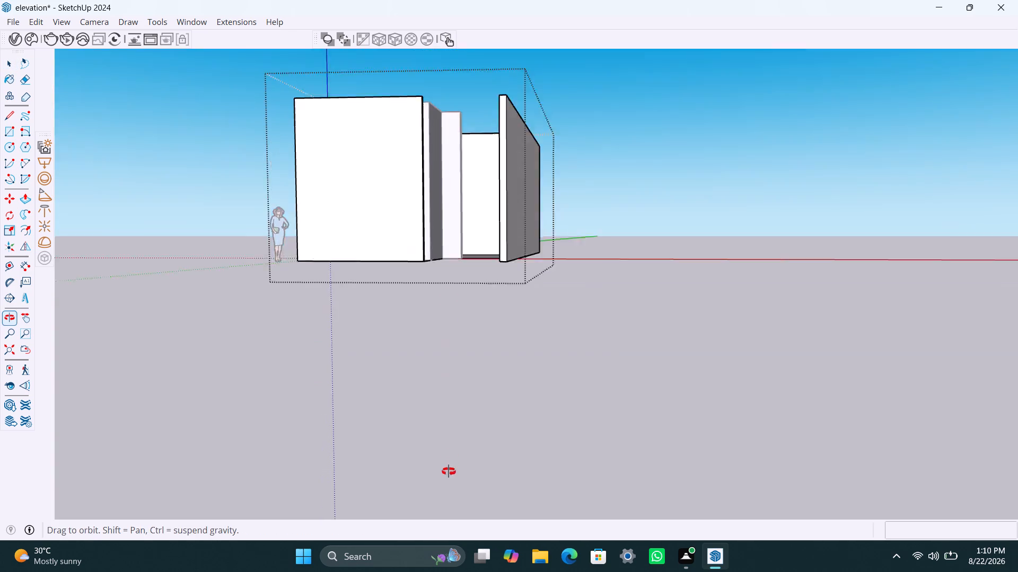
{"action": "middle_click_drag", "start_coordinate": [449, 471], "coordinate": [449, 467]}
{"action": "scroll", "coordinate": [431, 388], "scroll_direction": "down", "scroll_amount": 1}
{"action": "middle_click_drag", "start_coordinate": [376, 113], "coordinate": [410, 260]}
{"action": "scroll", "coordinate": [410, 260], "scroll_direction": "up", "scroll_amount": 1}
{"action": "scroll", "coordinate": [373, 162], "scroll_direction": "up", "scroll_amount": 2}
{"action": "middle_click_drag", "start_coordinate": [367, 198], "coordinate": [381, 287]}
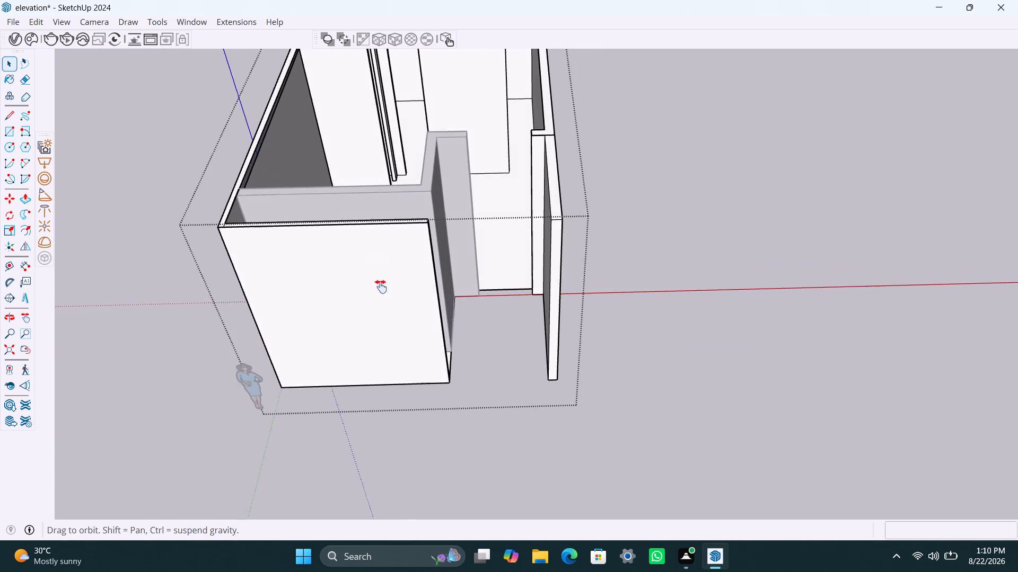
{"action": "middle_click_drag", "start_coordinate": [381, 287], "coordinate": [384, 347]}
{"action": "scroll", "coordinate": [355, 327], "scroll_direction": "up", "scroll_amount": 4}
{"action": "middle_click_drag", "start_coordinate": [286, 395], "coordinate": [353, 404]}
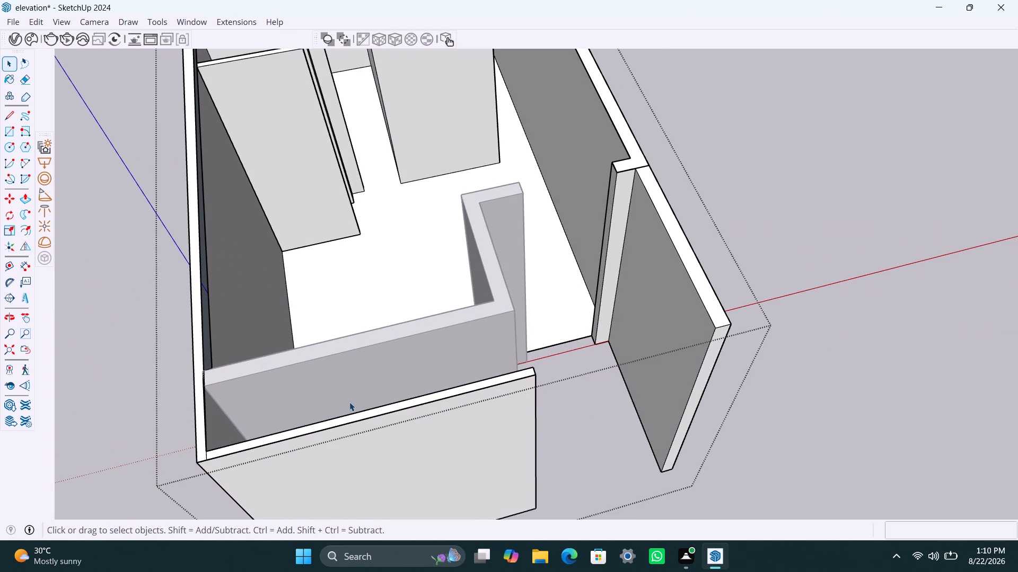
{"action": "scroll", "coordinate": [427, 389], "scroll_direction": "down", "scroll_amount": 4}
{"action": "middle_click_drag", "start_coordinate": [394, 406], "coordinate": [345, 413]}
{"action": "scroll", "coordinate": [326, 423], "scroll_direction": "up", "scroll_amount": 7}
{"action": "middle_click_drag", "start_coordinate": [327, 394], "coordinate": [264, 475]}
{"action": "middle_click_drag", "start_coordinate": [339, 384], "coordinate": [414, 236], "text": "shift"}
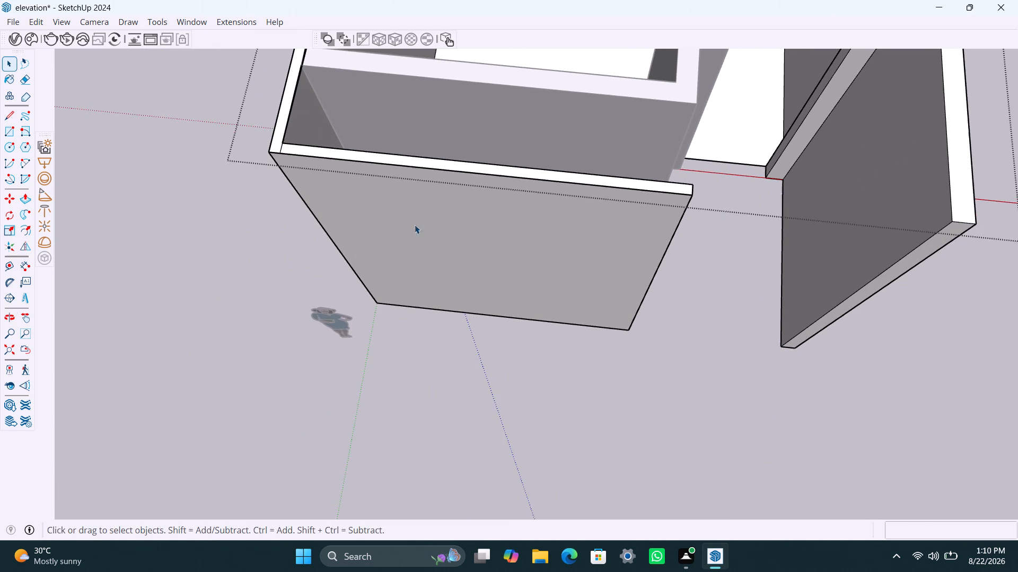
{"action": "middle_click_drag", "start_coordinate": [425, 208], "coordinate": [272, 459]}
{"action": "scroll", "coordinate": [276, 313], "scroll_direction": "up", "scroll_amount": 5}
{"action": "middle_click_drag", "start_coordinate": [276, 310], "coordinate": [277, 310]}
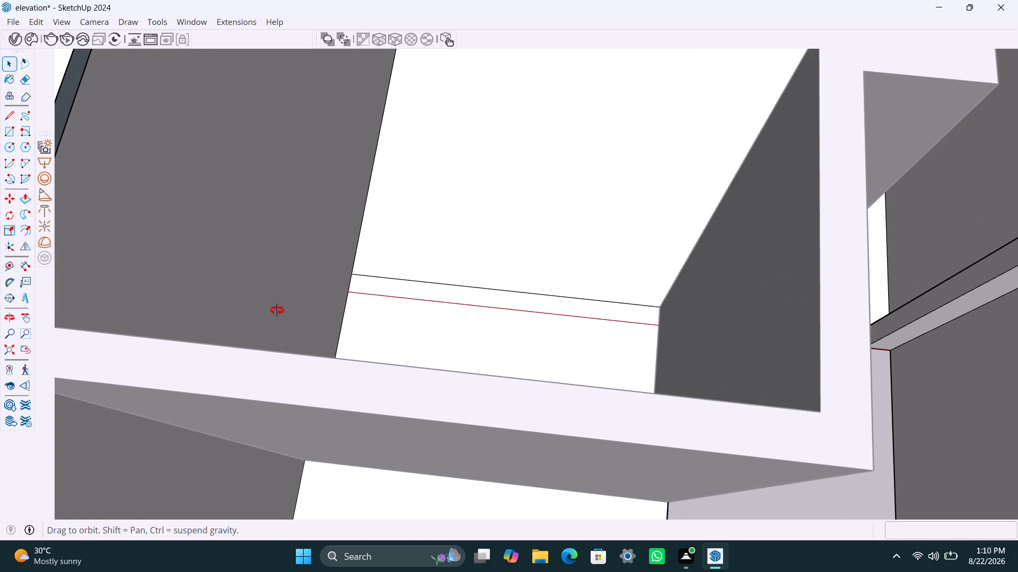
{"action": "middle_click_drag", "start_coordinate": [277, 310], "coordinate": [403, 314]}
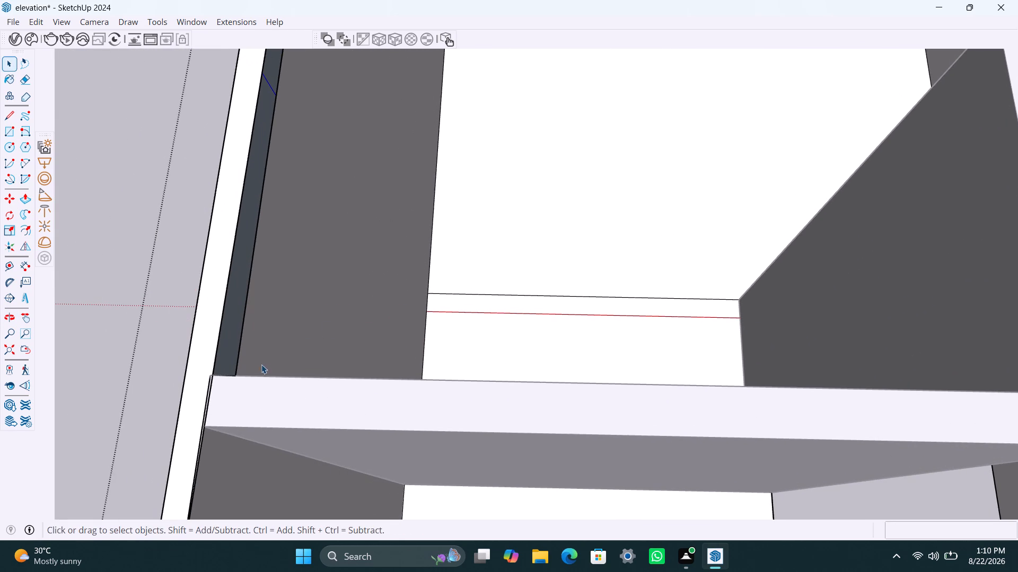
{"action": "scroll", "coordinate": [205, 395], "scroll_direction": "up", "scroll_amount": 2}
{"action": "scroll", "coordinate": [243, 369], "scroll_direction": "down", "scroll_amount": 5}
{"action": "scroll", "coordinate": [294, 275], "scroll_direction": "down", "scroll_amount": 12}
{"action": "middle_click_drag", "start_coordinate": [343, 244], "coordinate": [376, 329], "text": "shift"}
{"action": "scroll", "coordinate": [312, 381], "scroll_direction": "up", "scroll_amount": 6}
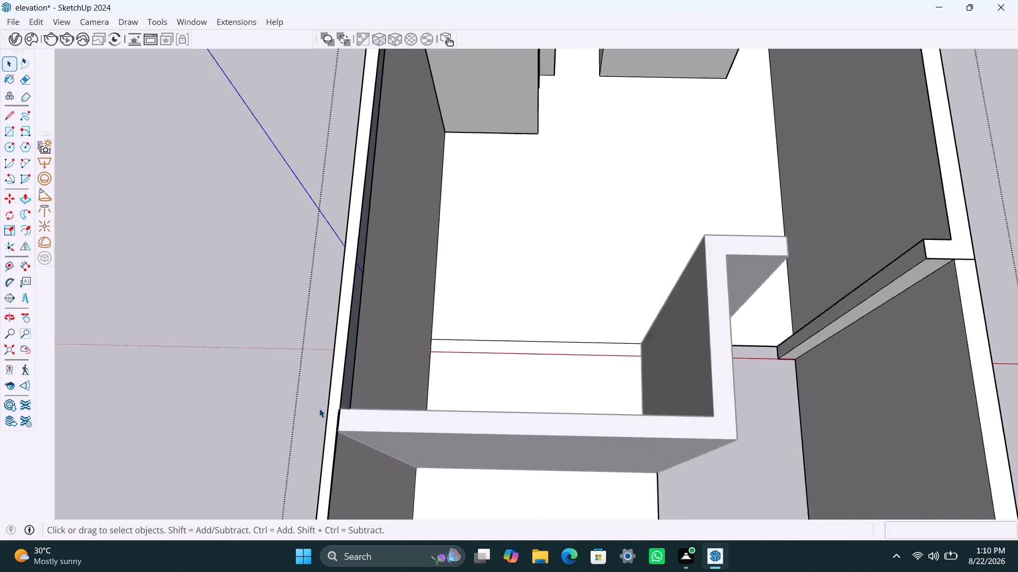
{"action": "scroll", "coordinate": [319, 408], "scroll_direction": "up", "scroll_amount": 3}
{"action": "scroll", "coordinate": [384, 411], "scroll_direction": "up", "scroll_amount": 14}
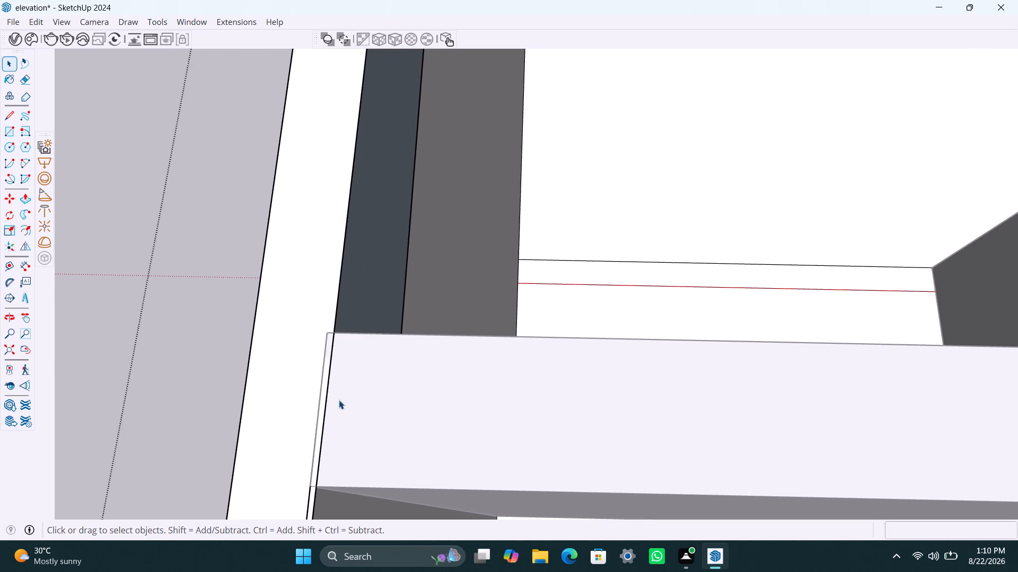
{"action": "left_click", "coordinate": [339, 400]}
{"action": "double_click", "coordinate": [303, 394]}
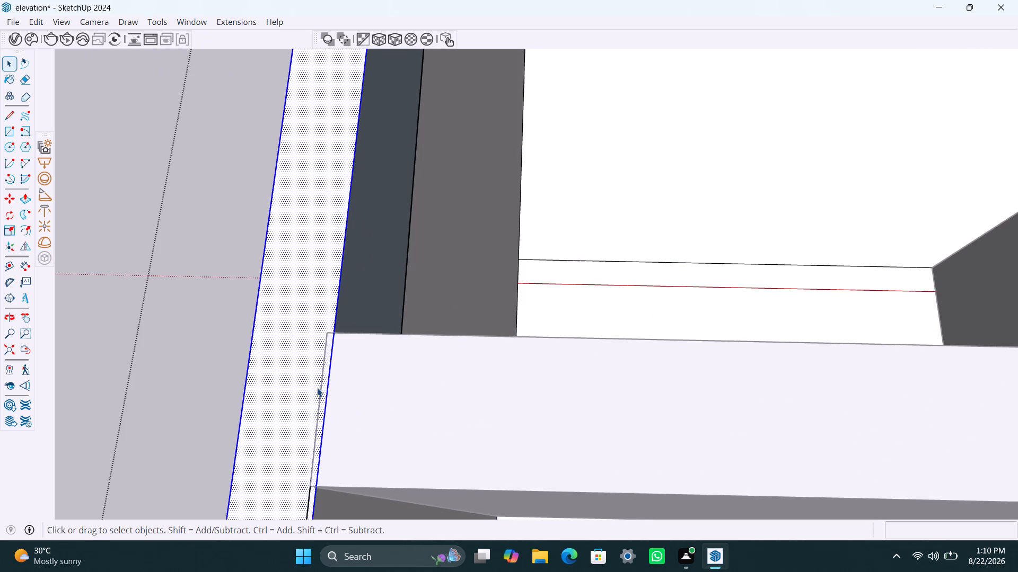
{"action": "scroll", "coordinate": [352, 349], "scroll_direction": "down", "scroll_amount": 3}
{"action": "middle_click_drag", "start_coordinate": [355, 352], "coordinate": [334, 424], "text": "shift"}
{"action": "scroll", "coordinate": [346, 405], "scroll_direction": "up", "scroll_amount": 3}
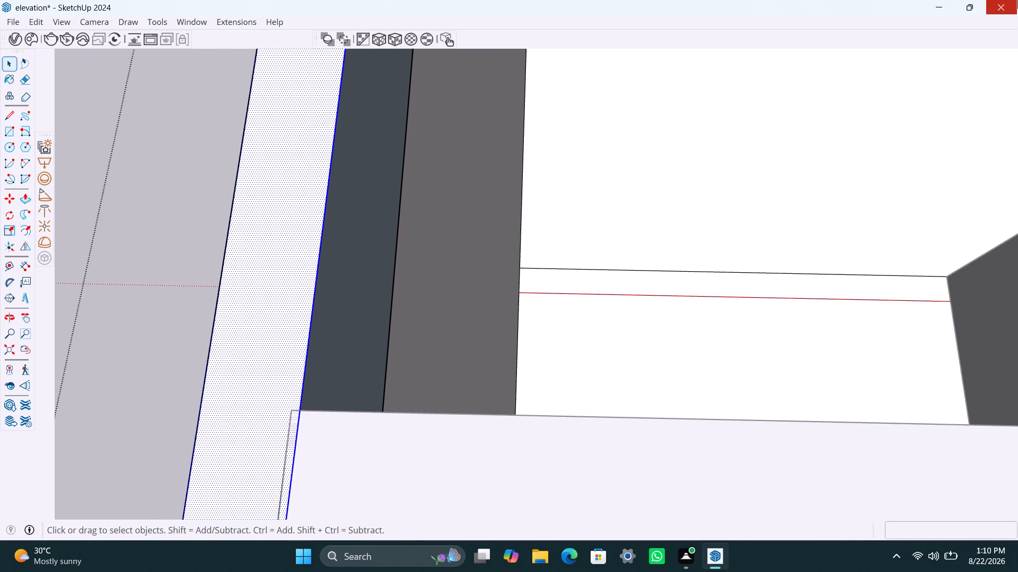
{"action": "scroll", "coordinate": [994, 113], "scroll_direction": "up", "scroll_amount": 1}
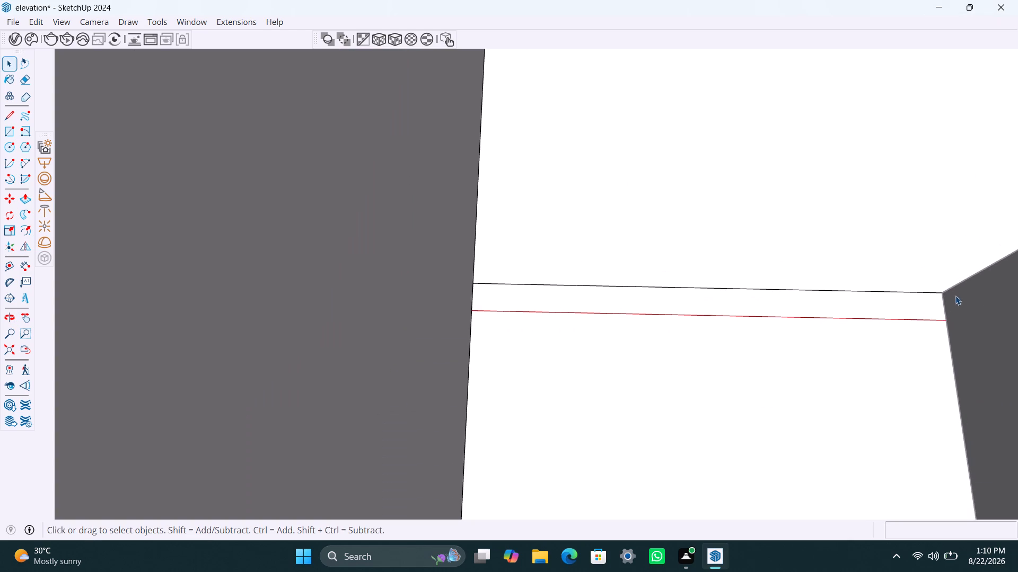
{"action": "scroll", "coordinate": [426, 368], "scroll_direction": "down", "scroll_amount": 13}
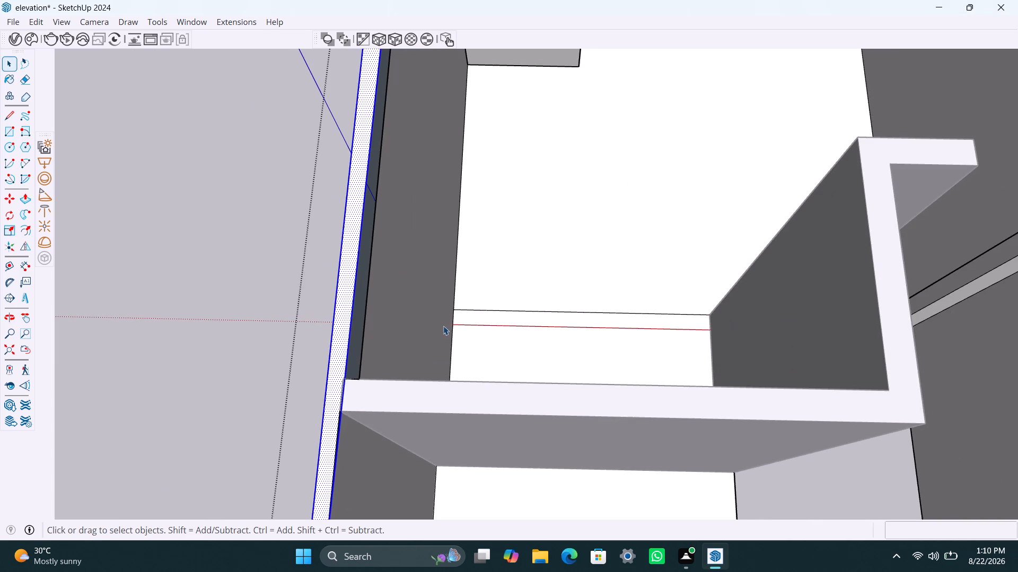
{"action": "middle_click_drag", "start_coordinate": [444, 326], "coordinate": [471, 355]}
Draw a 4 1/2" line along the end room wall to the side wall, continuing about 40' 1 1/2" along the side wall to the rear inner corner.
{"action": "key", "text": "l"}
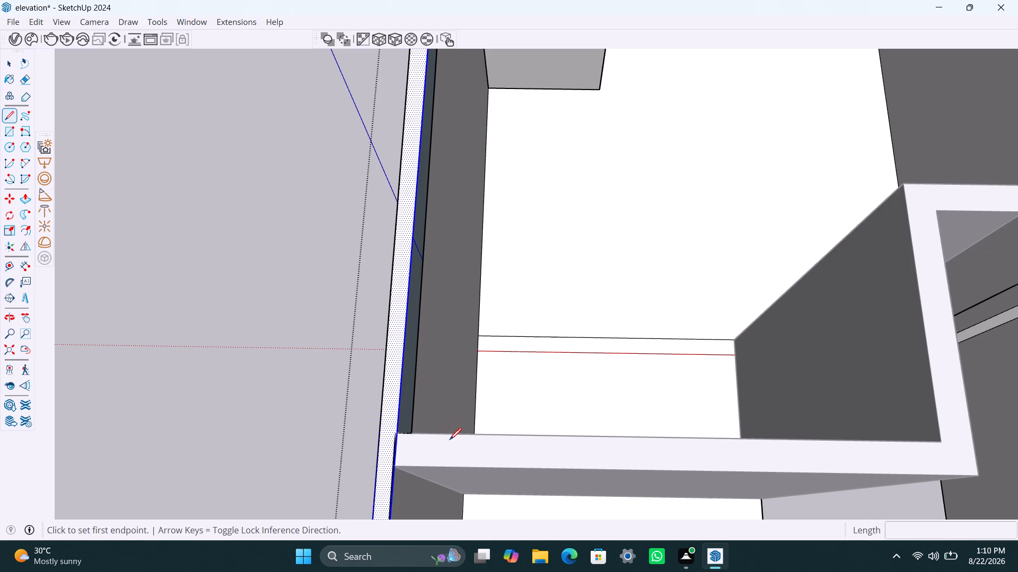
{"action": "left_click", "coordinate": [410, 432]}
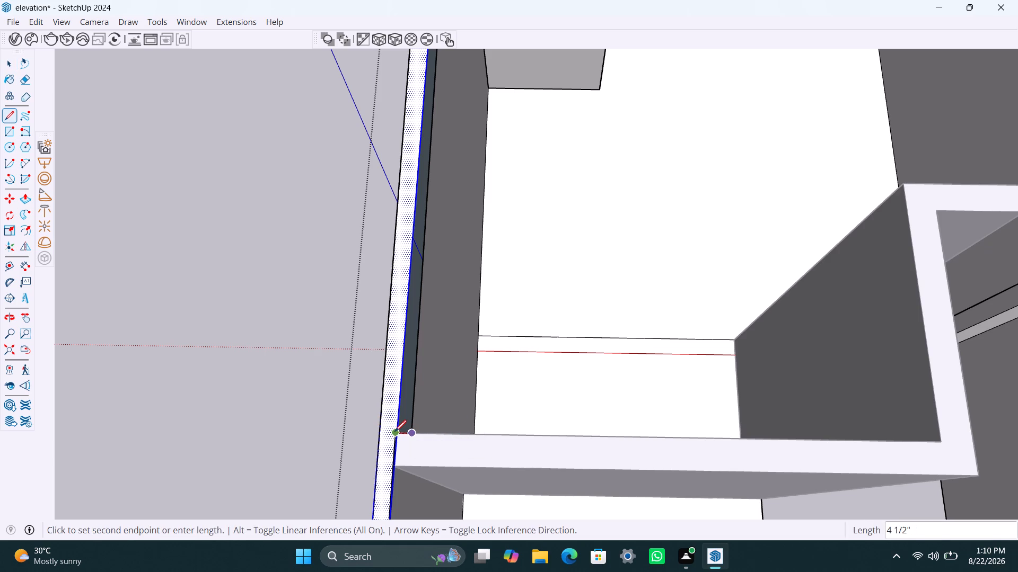
{"action": "left_click", "coordinate": [394, 432]}
{"action": "scroll", "coordinate": [394, 283], "scroll_direction": "down", "scroll_amount": 7}
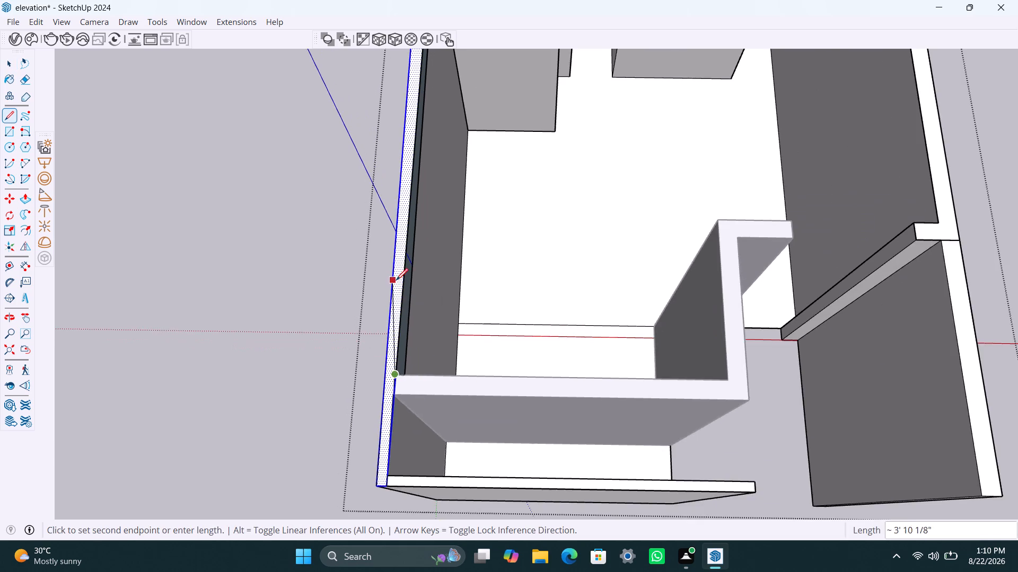
{"action": "scroll", "coordinate": [396, 280], "scroll_direction": "down", "scroll_amount": 1}
{"action": "middle_click_drag", "start_coordinate": [399, 284], "coordinate": [397, 525], "text": "shift"}
{"action": "scroll", "coordinate": [420, 153], "scroll_direction": "down", "scroll_amount": 3}
{"action": "middle_click_drag", "start_coordinate": [420, 155], "coordinate": [421, 186], "text": "shift"}
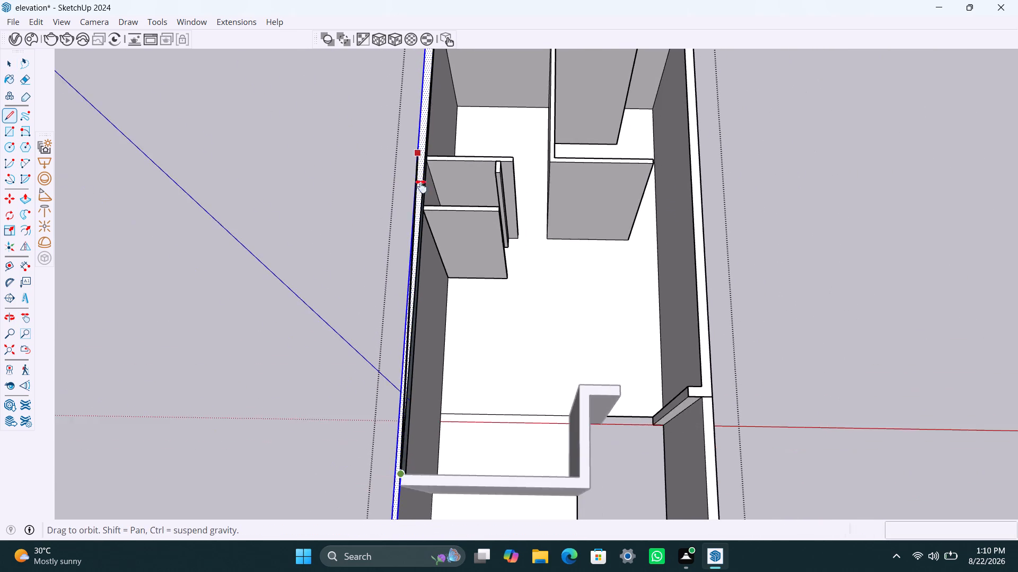
{"action": "middle_click_drag", "start_coordinate": [421, 186], "coordinate": [409, 326], "text": "shift"}
{"action": "scroll", "coordinate": [432, 179], "scroll_direction": "up", "scroll_amount": 13}
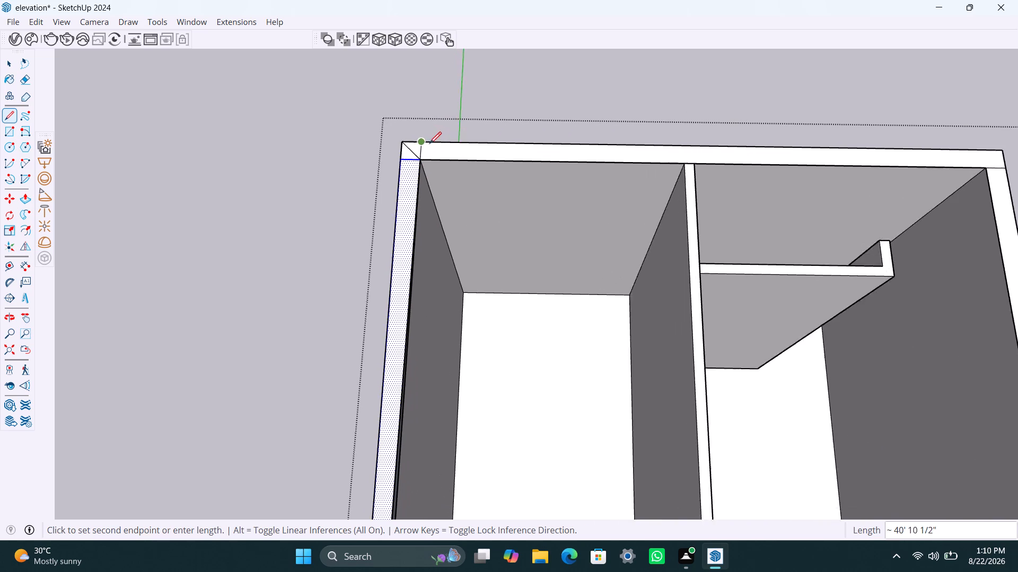
{"action": "scroll", "coordinate": [418, 174], "scroll_direction": "up", "scroll_amount": 8}
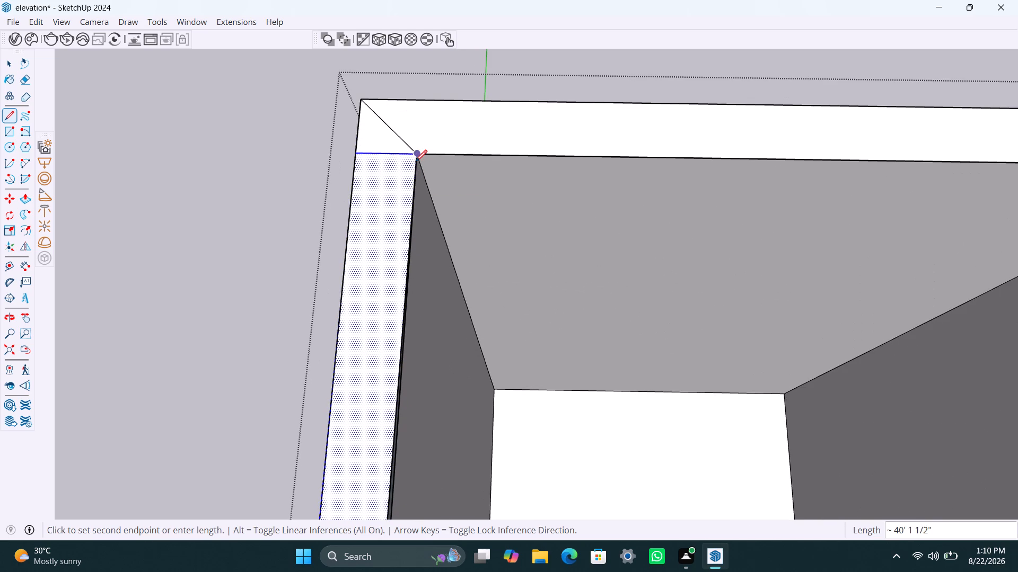
{"action": "scroll", "coordinate": [415, 162], "scroll_direction": "down", "scroll_amount": 5}
{"action": "scroll", "coordinate": [415, 162], "scroll_direction": "up", "scroll_amount": 2}
{"action": "middle_click_drag", "start_coordinate": [415, 163], "coordinate": [308, 121]}
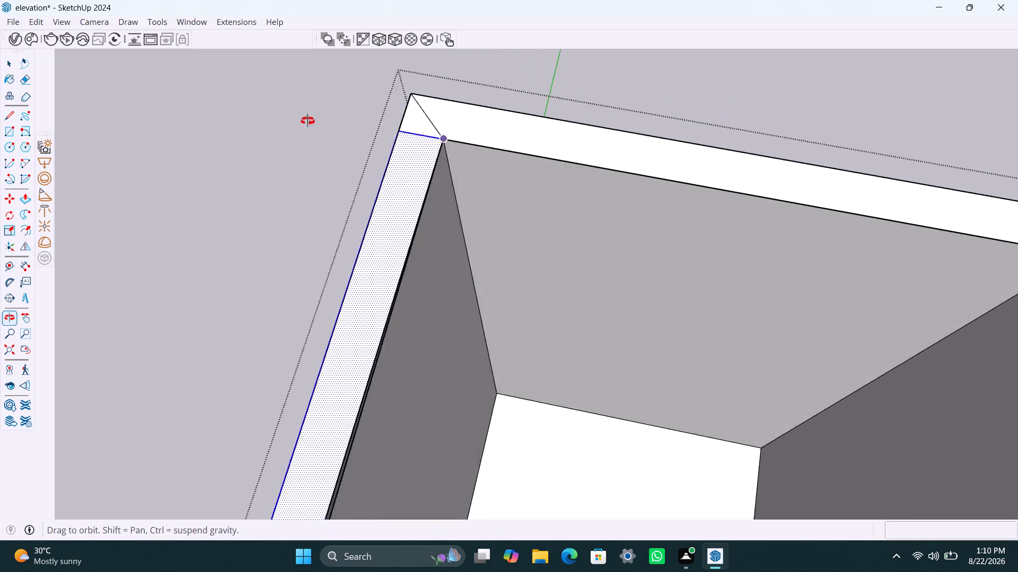
{"action": "middle_click_drag", "start_coordinate": [308, 121], "coordinate": [230, 4]}
{"action": "scroll", "coordinate": [497, 210], "scroll_direction": "up", "scroll_amount": 4}
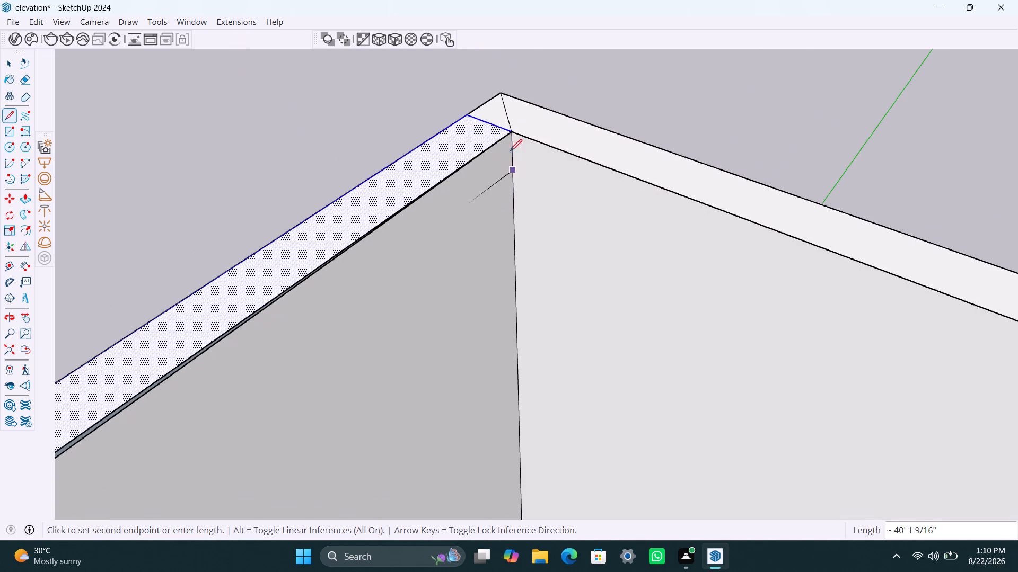
{"action": "scroll", "coordinate": [497, 146], "scroll_direction": "up", "scroll_amount": 19}
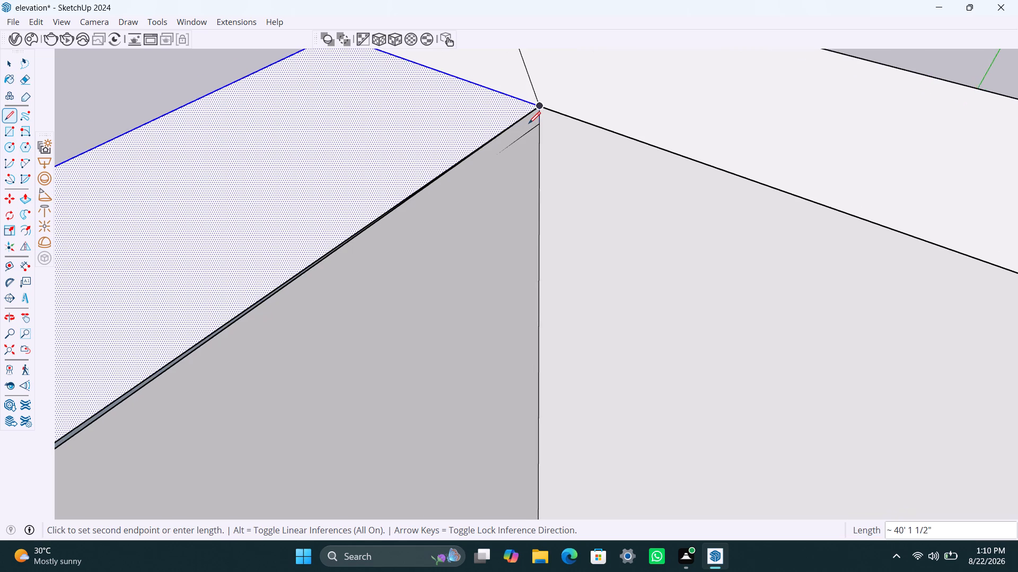
{"action": "scroll", "coordinate": [529, 123], "scroll_direction": "up", "scroll_amount": 2}
{"action": "left_click", "coordinate": [542, 104]}
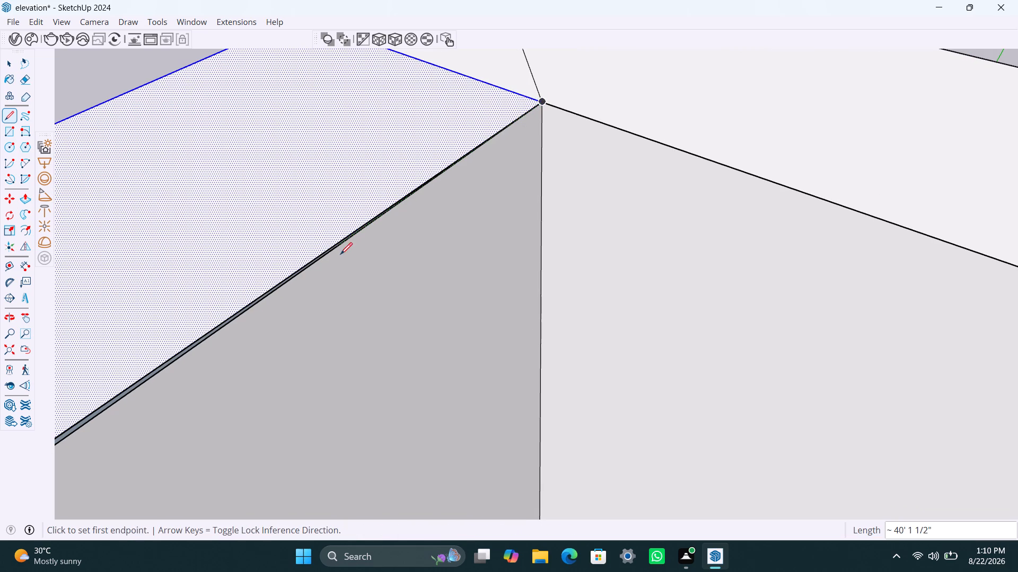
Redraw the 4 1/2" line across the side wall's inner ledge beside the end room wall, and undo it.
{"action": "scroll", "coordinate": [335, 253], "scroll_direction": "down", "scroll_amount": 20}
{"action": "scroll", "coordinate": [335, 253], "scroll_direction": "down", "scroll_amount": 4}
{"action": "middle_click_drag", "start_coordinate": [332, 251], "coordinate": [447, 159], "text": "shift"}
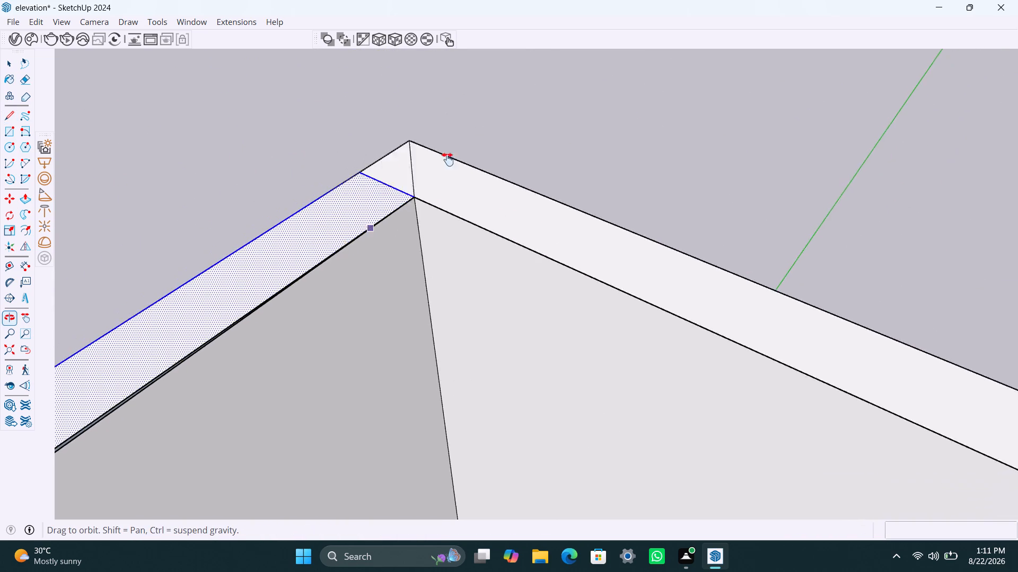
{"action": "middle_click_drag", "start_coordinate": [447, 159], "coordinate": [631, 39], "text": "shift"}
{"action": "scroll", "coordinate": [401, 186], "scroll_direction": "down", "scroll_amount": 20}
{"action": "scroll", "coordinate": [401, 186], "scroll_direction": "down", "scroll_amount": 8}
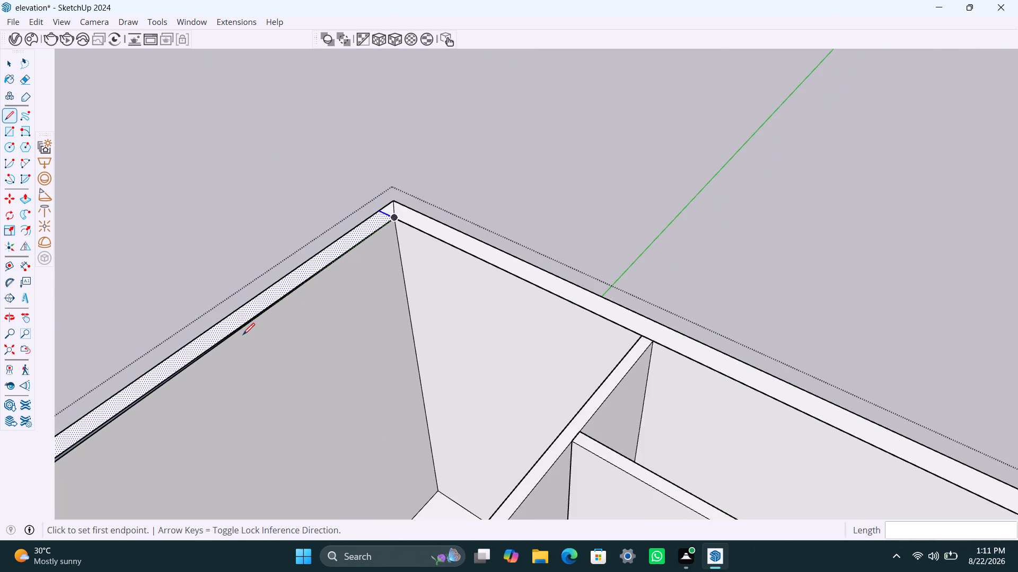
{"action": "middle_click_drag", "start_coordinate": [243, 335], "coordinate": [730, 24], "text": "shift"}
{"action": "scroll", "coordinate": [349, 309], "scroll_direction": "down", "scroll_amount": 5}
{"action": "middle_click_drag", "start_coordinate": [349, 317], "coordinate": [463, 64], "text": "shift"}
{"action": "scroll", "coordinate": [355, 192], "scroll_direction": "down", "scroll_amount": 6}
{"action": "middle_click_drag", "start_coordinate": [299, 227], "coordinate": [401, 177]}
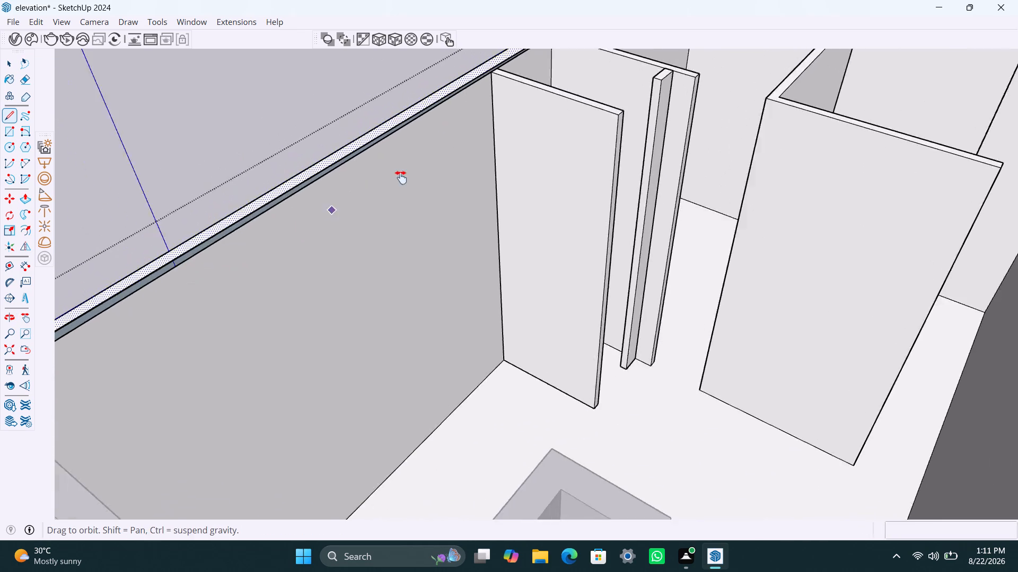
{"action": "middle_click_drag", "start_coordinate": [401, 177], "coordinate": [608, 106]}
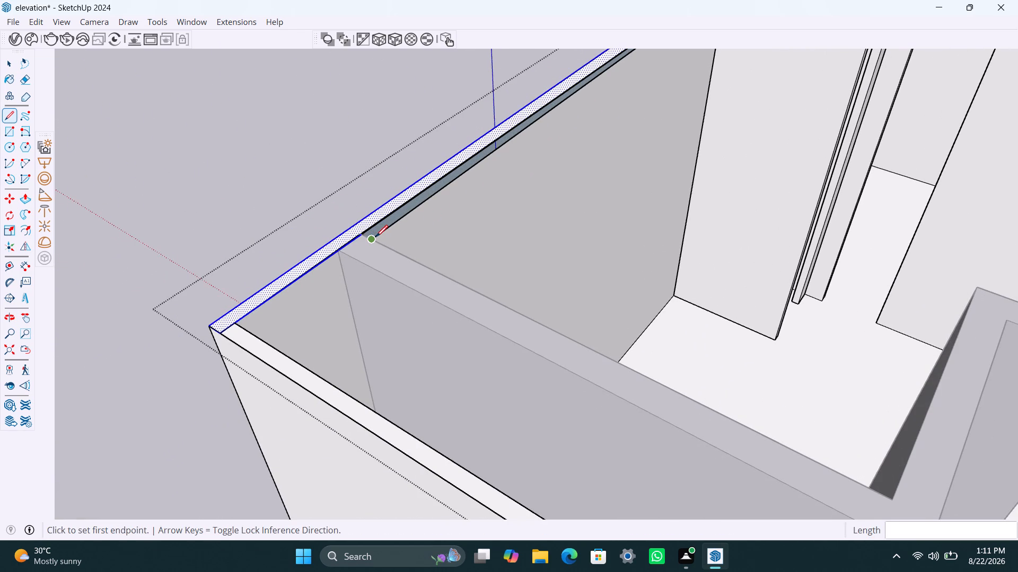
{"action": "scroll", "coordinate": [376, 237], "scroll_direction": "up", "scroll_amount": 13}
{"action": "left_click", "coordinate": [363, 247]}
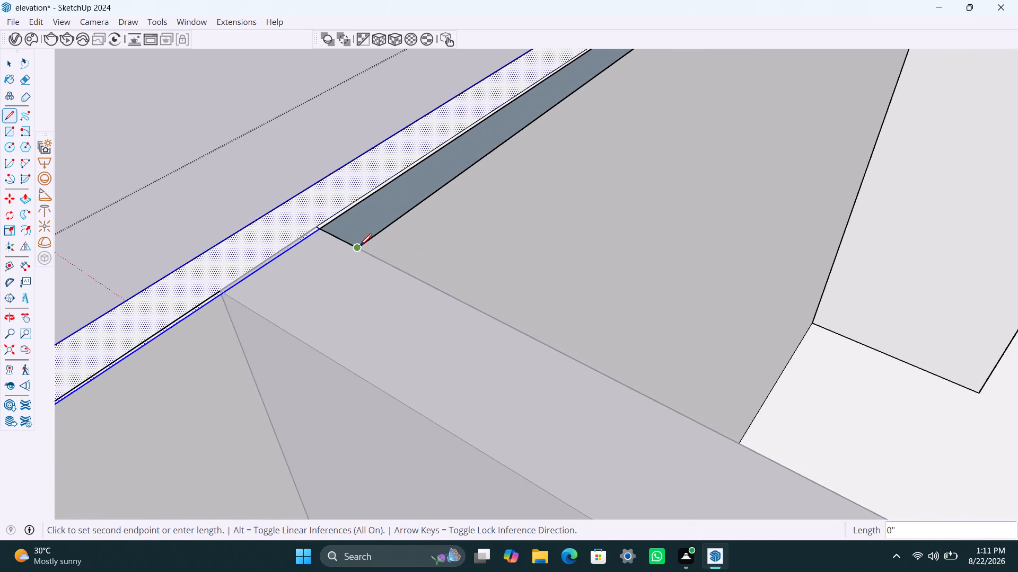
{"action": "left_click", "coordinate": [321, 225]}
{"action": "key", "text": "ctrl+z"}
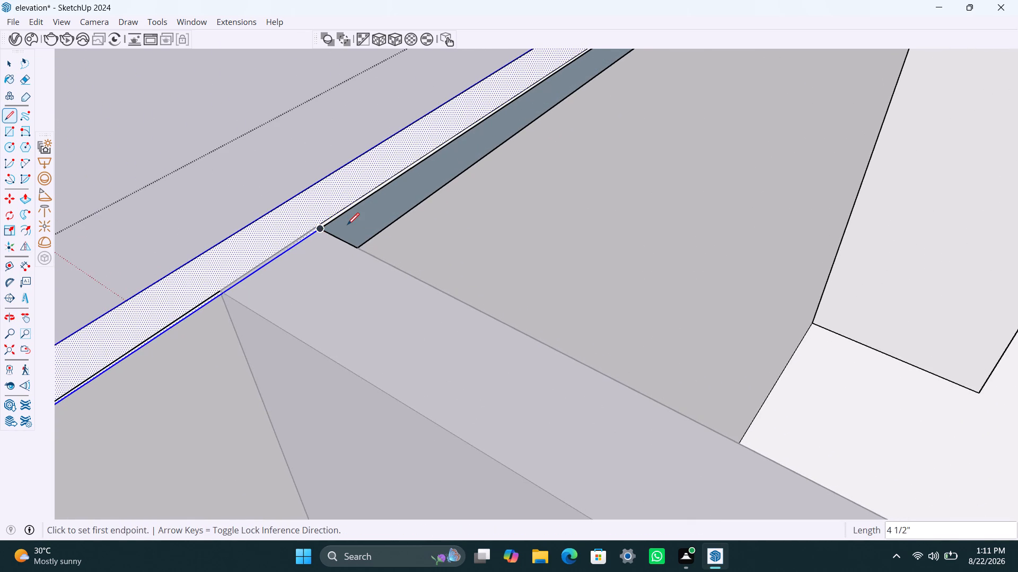
Undo the recent line edits around the junction of the end room wall and the side wall.
{"action": "key", "text": "ctrl+z"}
{"action": "key", "text": "ctrl+z"}
{"action": "key", "text": "ctrl+z"}
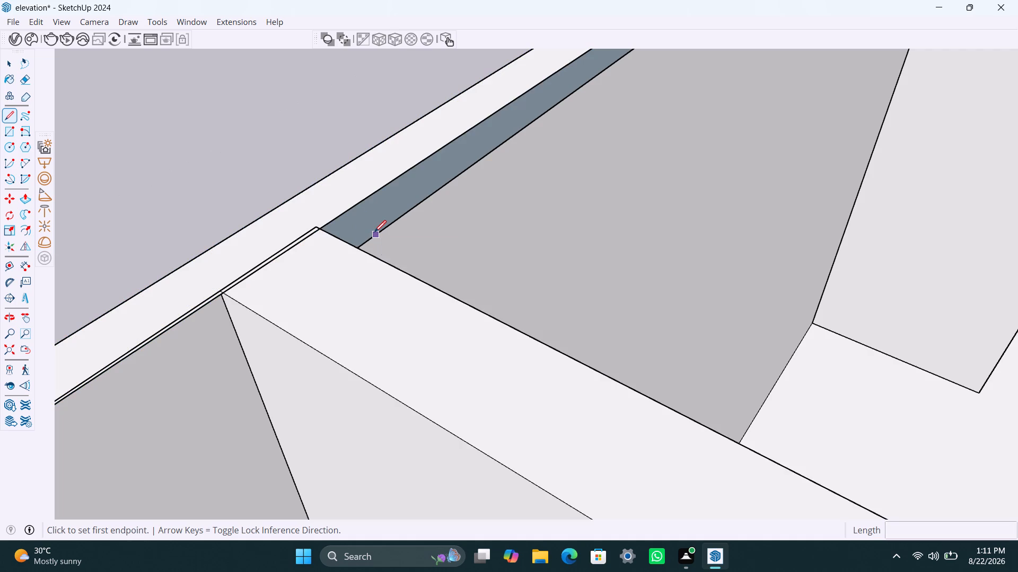
{"action": "key", "text": "ctrl+z"}
{"action": "key", "text": "ctrl+z"}
{"action": "key", "text": "ctrl+z"}
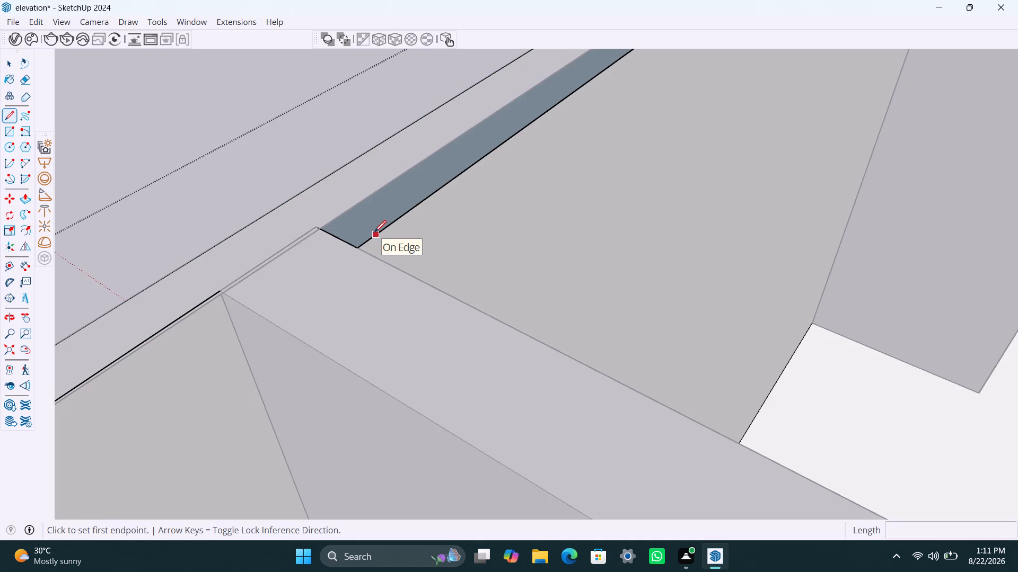
{"action": "key", "text": "ctrl+z"}
{"action": "key", "text": "ctrl+z"}
{"action": "key", "text": "ctrl+z"}
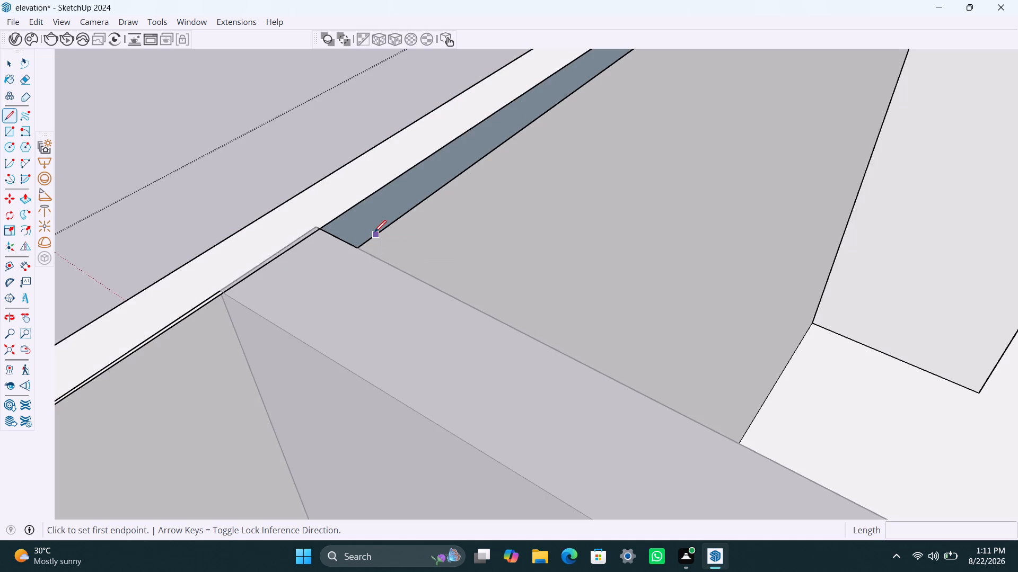
{"action": "key", "text": "ctrl+z"}
{"action": "key", "text": "ctrl+z"}
{"action": "key", "text": "ctrl+z"}
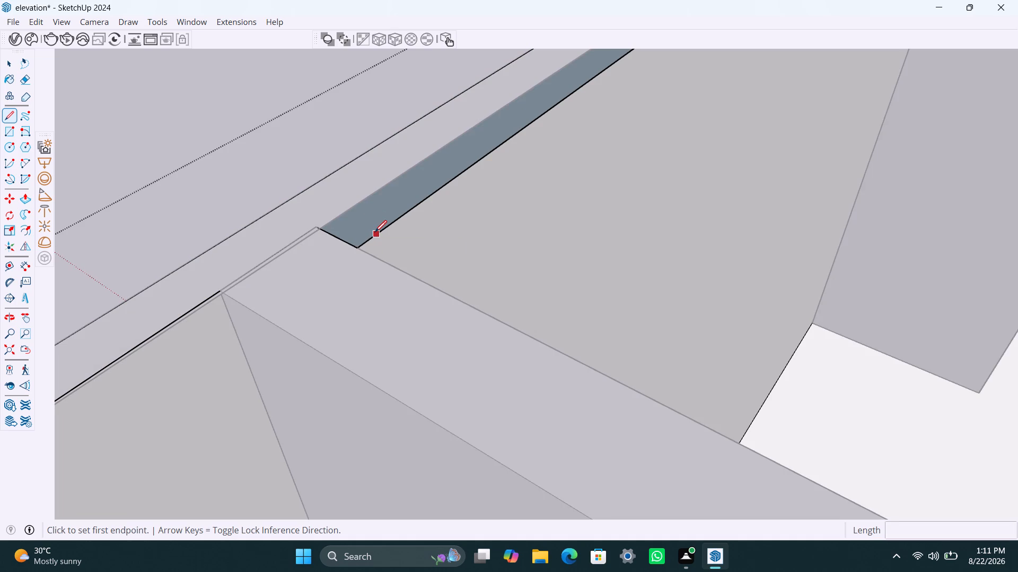
{"action": "key", "text": "ctrl+z"}
{"action": "key", "text": "ctrl+z"}
{"action": "key", "text": "ctrl+z"}
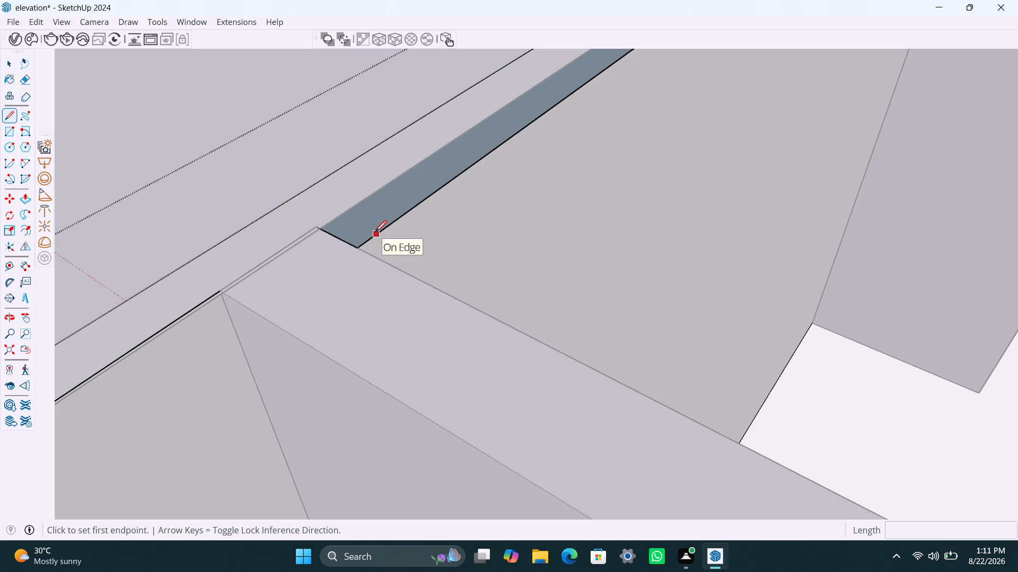
{"action": "key", "text": "ctrl+z"}
{"action": "key", "text": "ctrl+z"}
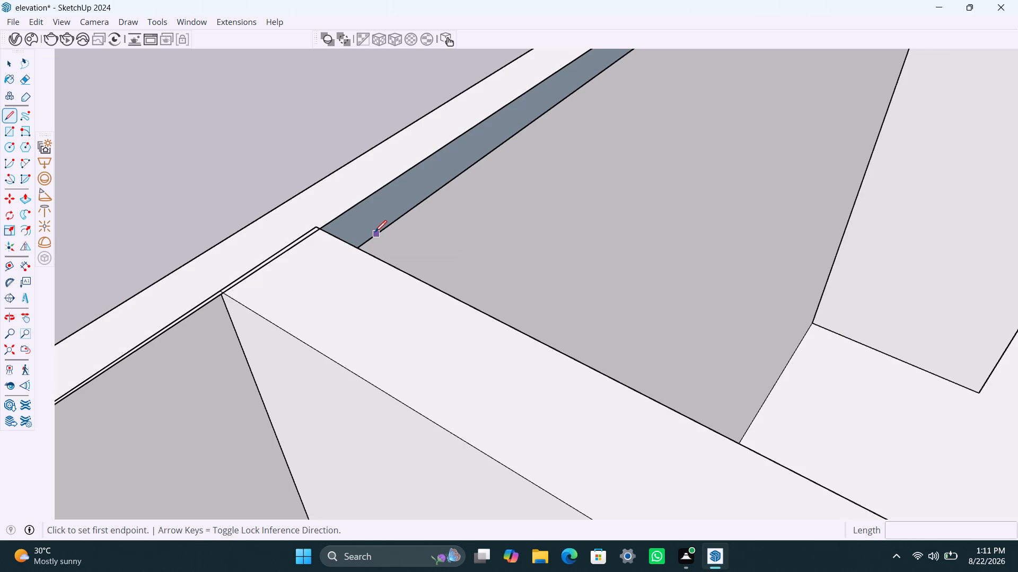
{"action": "key", "text": "ctrl+z"}
{"action": "key", "text": "ctrl+z"}
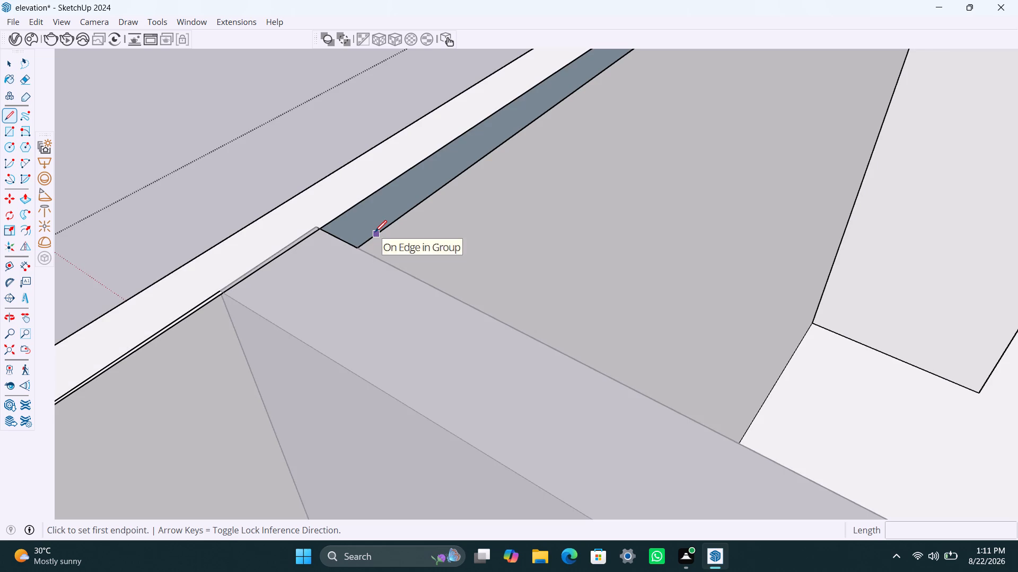
{"action": "key", "text": "ctrl+z"}
{"action": "key", "text": "ctrl+z"}
{"action": "key", "text": "ctrl+z"}
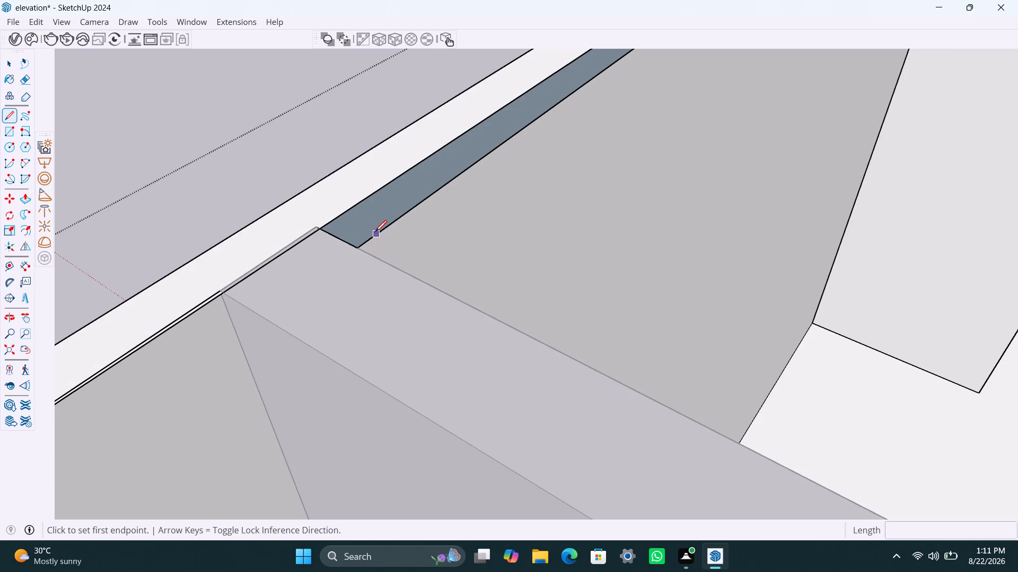
{"action": "key", "text": "ctrl+z"}
{"action": "key", "text": "ctrl+z"}
{"action": "key", "text": "ctrl+z"}
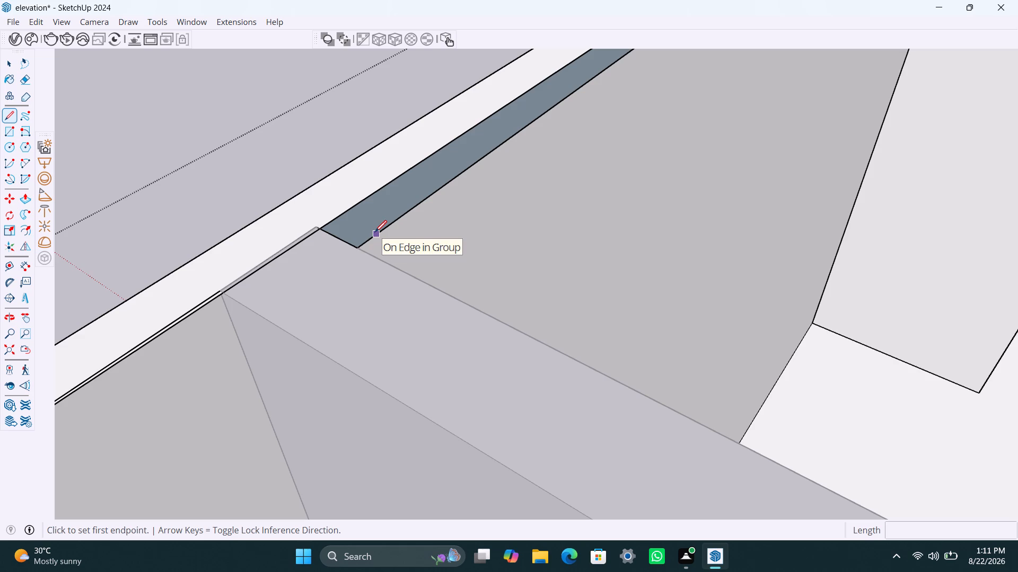
Continue undoing until the top faces of the rear wall and the long side wall beside the end room are removed.
{"action": "scroll", "coordinate": [295, 178], "scroll_direction": "down", "scroll_amount": 17}
{"action": "middle_click_drag", "start_coordinate": [305, 210], "coordinate": [372, 225]}
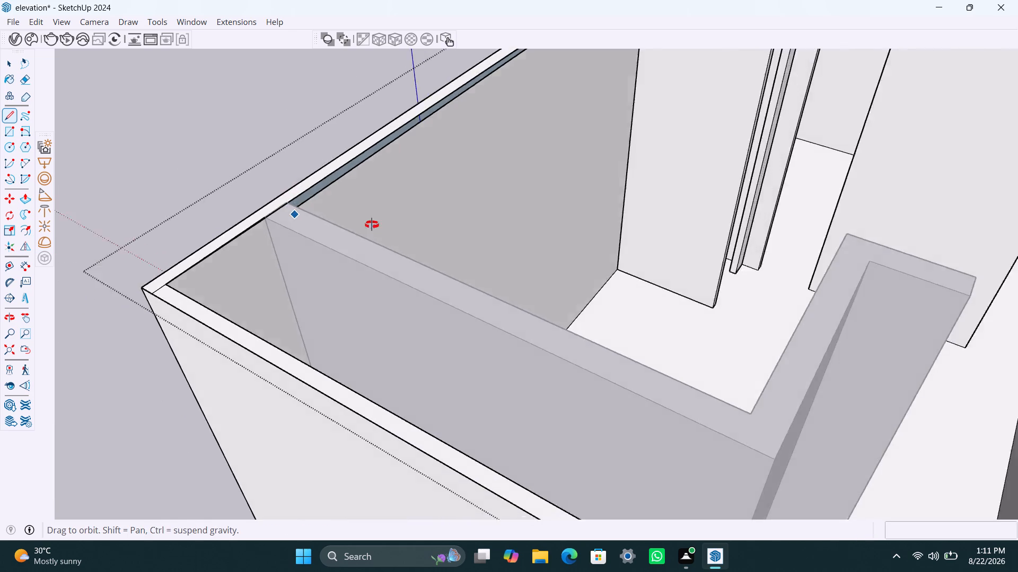
{"action": "middle_click_drag", "start_coordinate": [372, 225], "coordinate": [589, 246]}
{"action": "scroll", "coordinate": [312, 349], "scroll_direction": "down", "scroll_amount": 6}
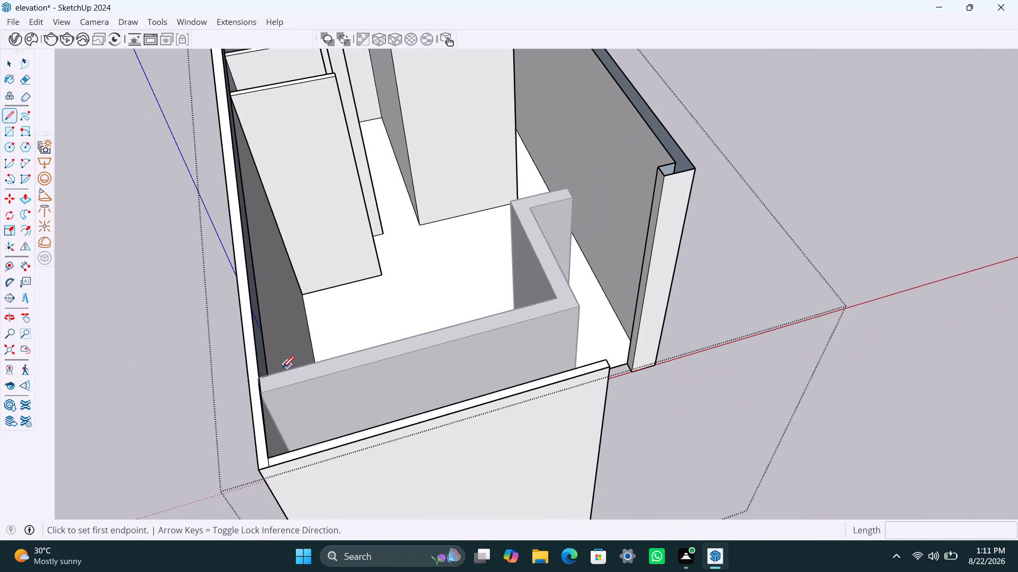
{"action": "middle_click_drag", "start_coordinate": [283, 368], "coordinate": [452, 325], "text": "shift"}
{"action": "middle_click_drag", "start_coordinate": [476, 264], "coordinate": [429, 323], "text": "shift"}
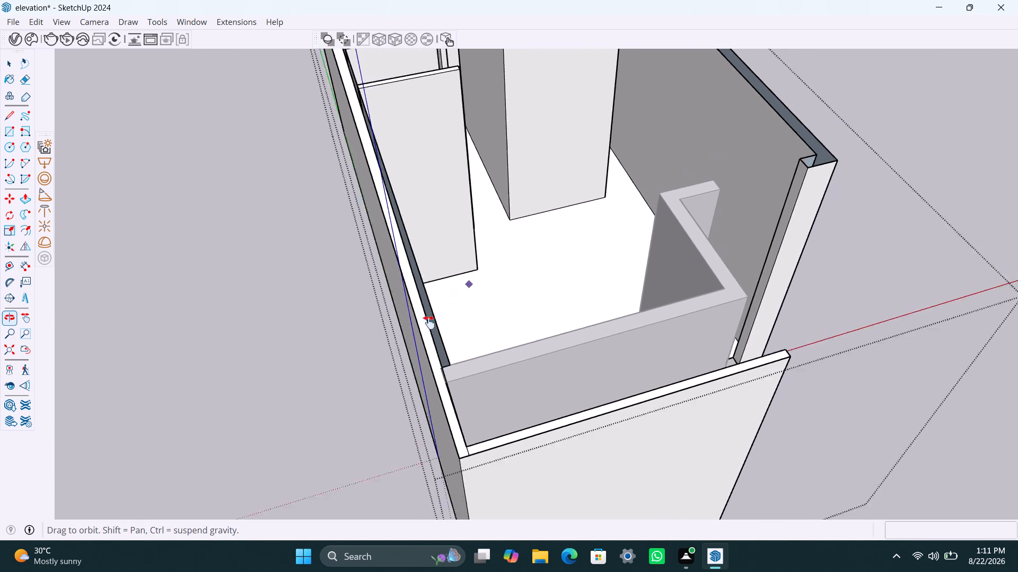
{"action": "middle_click_drag", "start_coordinate": [429, 323], "coordinate": [337, 376], "text": "shift"}
{"action": "scroll", "coordinate": [338, 381], "scroll_direction": "down", "scroll_amount": 5}
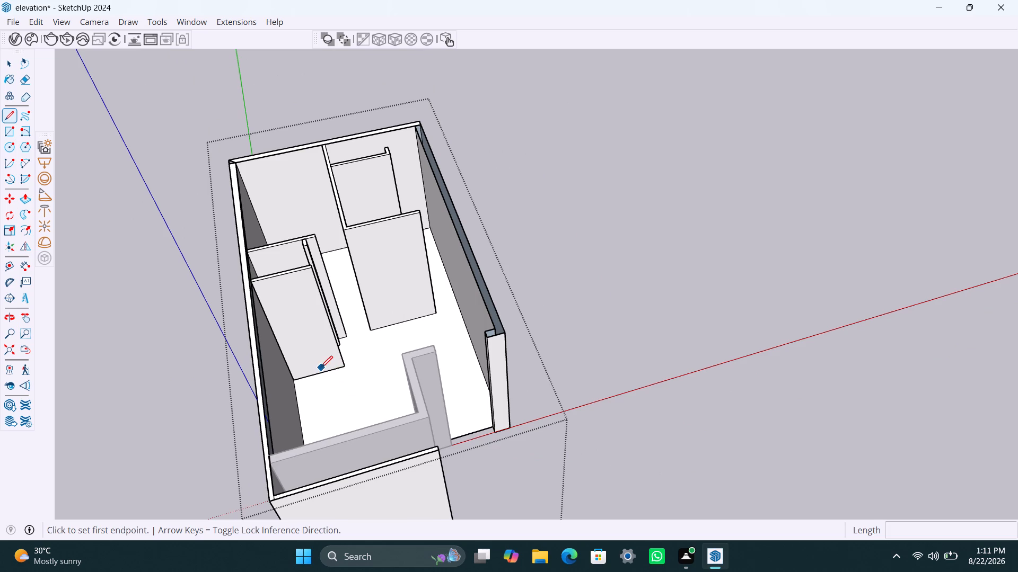
{"action": "middle_click_drag", "start_coordinate": [322, 365], "coordinate": [329, 361]}
{"action": "key", "text": "ctrl+z"}
{"action": "key", "text": "ctrl+z"}
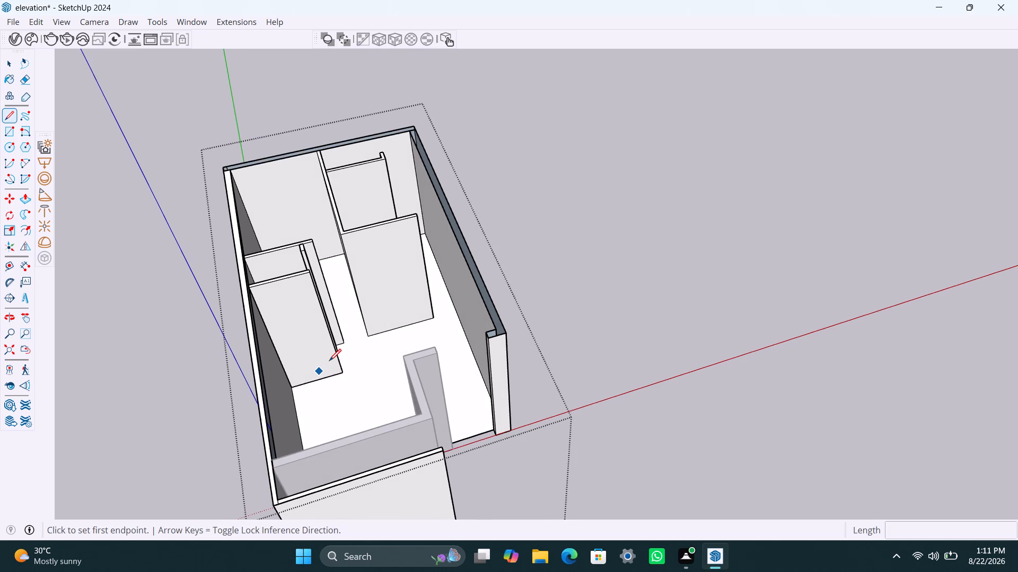
{"action": "key", "text": "ctrl+z"}
{"action": "key", "text": "ctrl+z"}
{"action": "key", "text": "ctrl+z"}
{"action": "key", "text": "ctrl+z"}
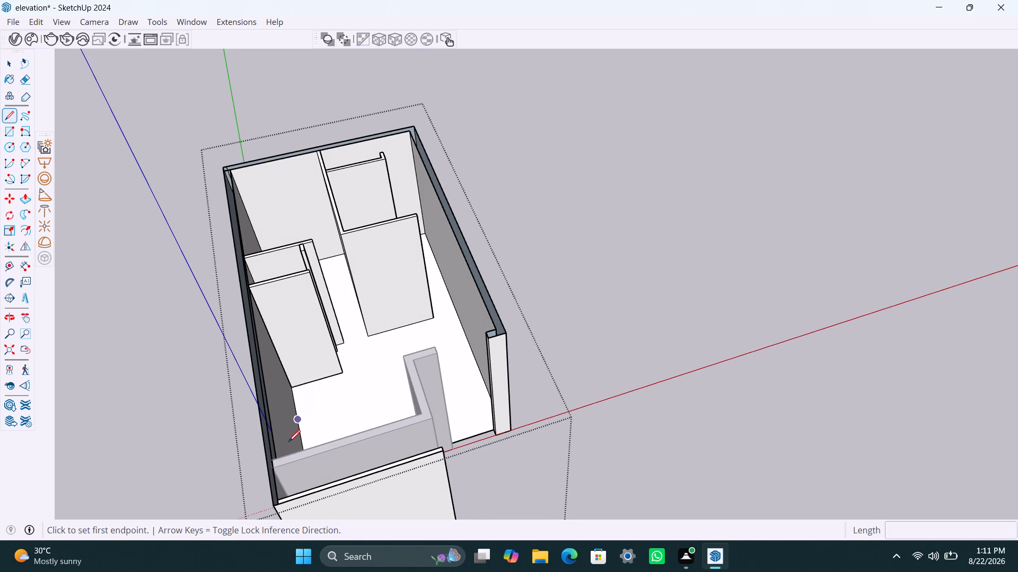
Delete the long edge running along the side wall's open top from the end room wall to the rear.
{"action": "key", "text": "space"}
{"action": "scroll", "coordinate": [273, 454], "scroll_direction": "up", "scroll_amount": 9}
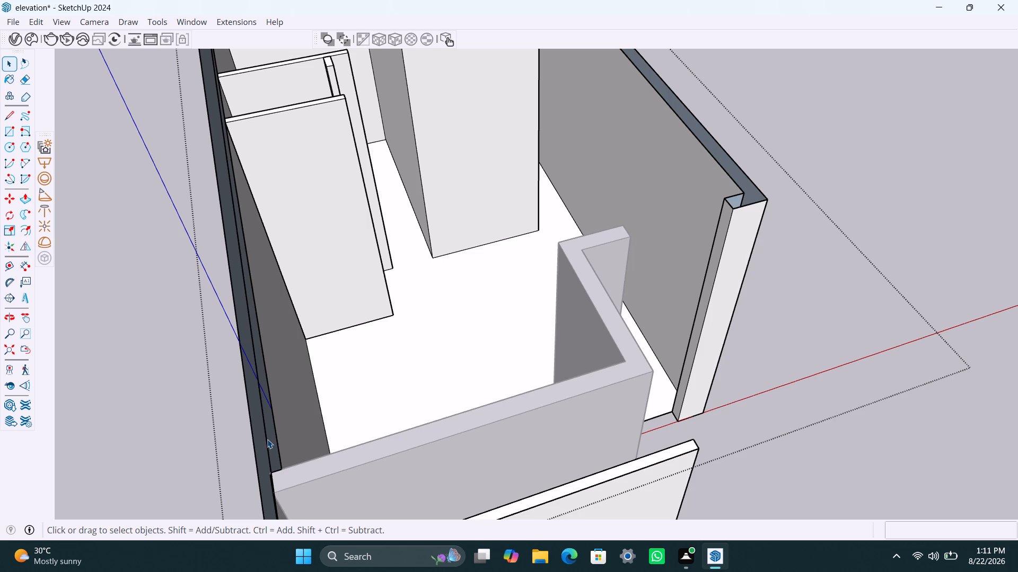
{"action": "left_click", "coordinate": [267, 439]}
{"action": "scroll", "coordinate": [269, 430], "scroll_direction": "down", "scroll_amount": 7}
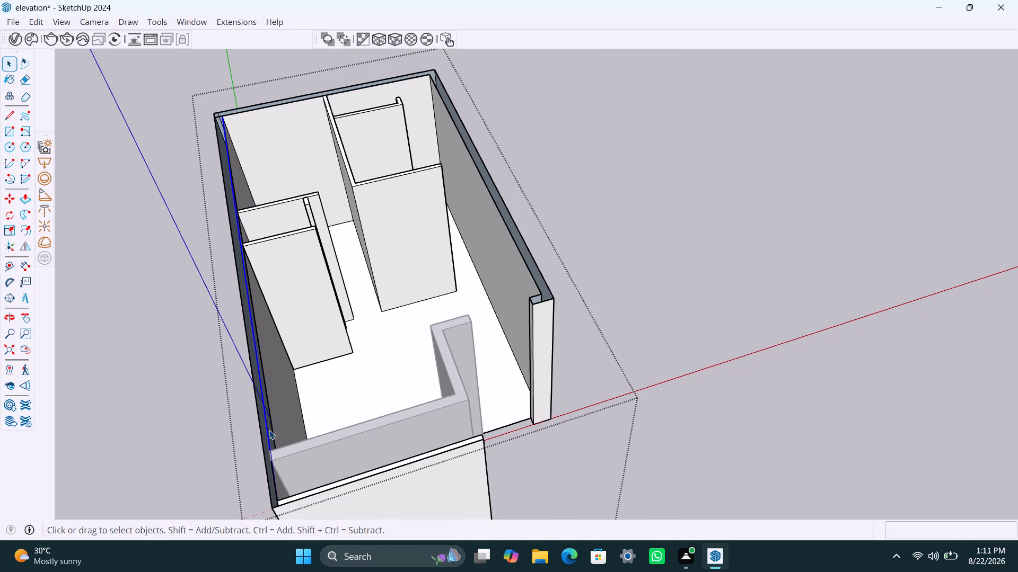
{"action": "key", "text": "Delete"}
Draw a line from the end room wall's corner straight across the side wall's open top to its outer edge.
{"action": "middle_click_drag", "start_coordinate": [308, 290], "coordinate": [309, 291]}
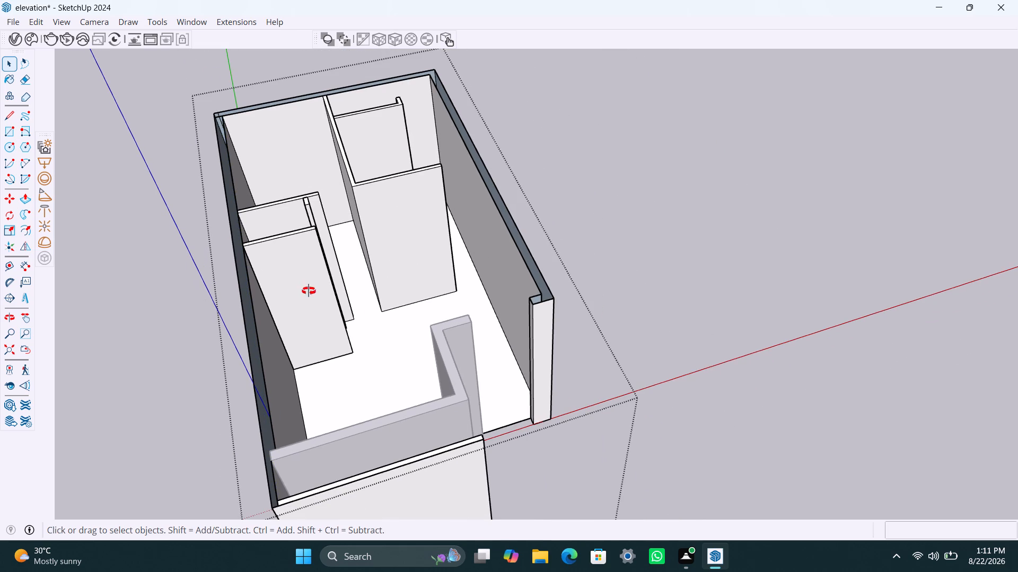
{"action": "middle_click_drag", "start_coordinate": [309, 291], "coordinate": [409, 319]}
{"action": "scroll", "coordinate": [359, 424], "scroll_direction": "up", "scroll_amount": 4}
{"action": "middle_click_drag", "start_coordinate": [477, 462], "coordinate": [356, 383]}
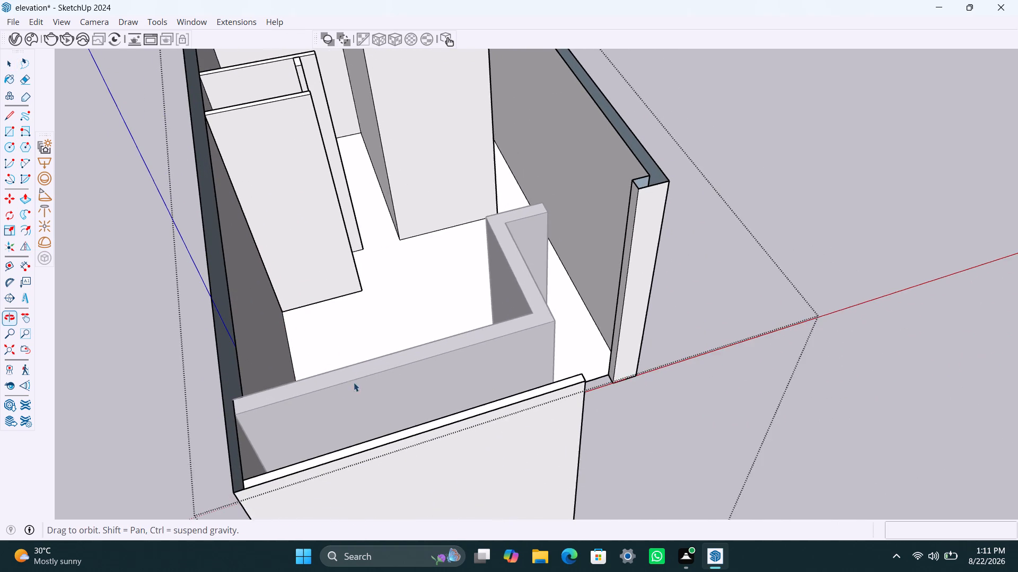
{"action": "scroll", "coordinate": [233, 413], "scroll_direction": "up", "scroll_amount": 3}
{"action": "middle_click_drag", "start_coordinate": [232, 412], "coordinate": [314, 369]}
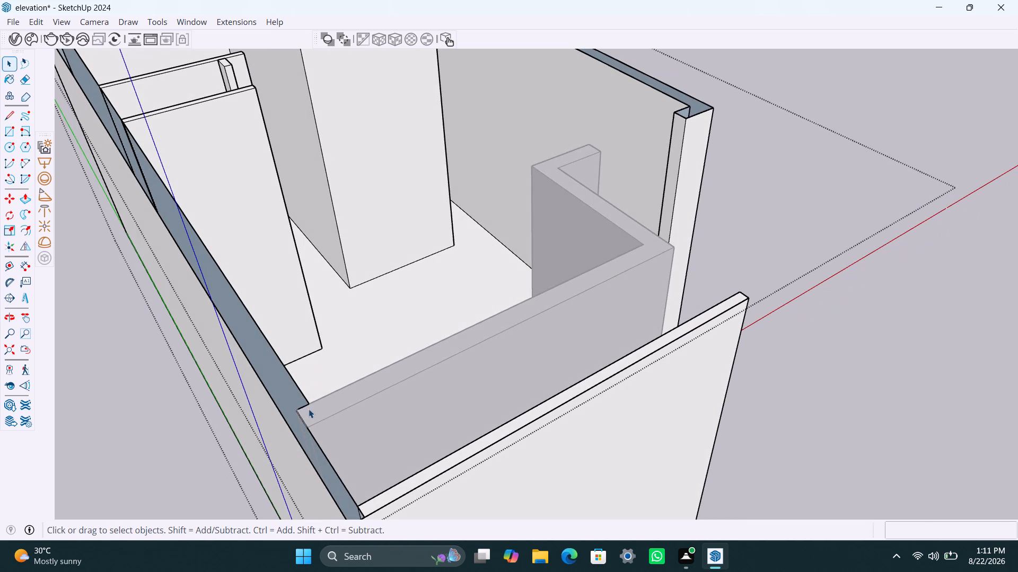
{"action": "key", "text": "l"}
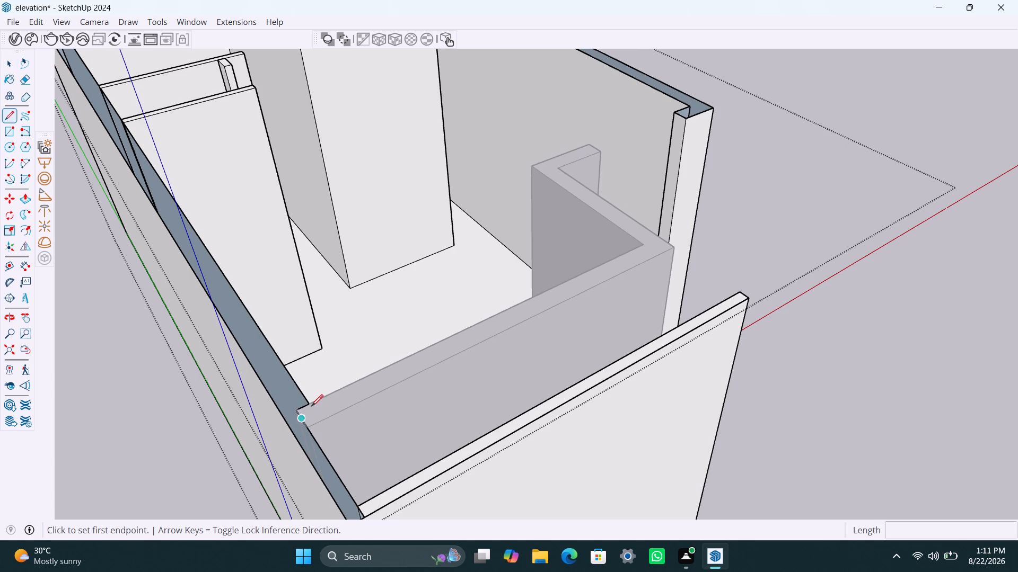
{"action": "scroll", "coordinate": [298, 409], "scroll_direction": "up", "scroll_amount": 12}
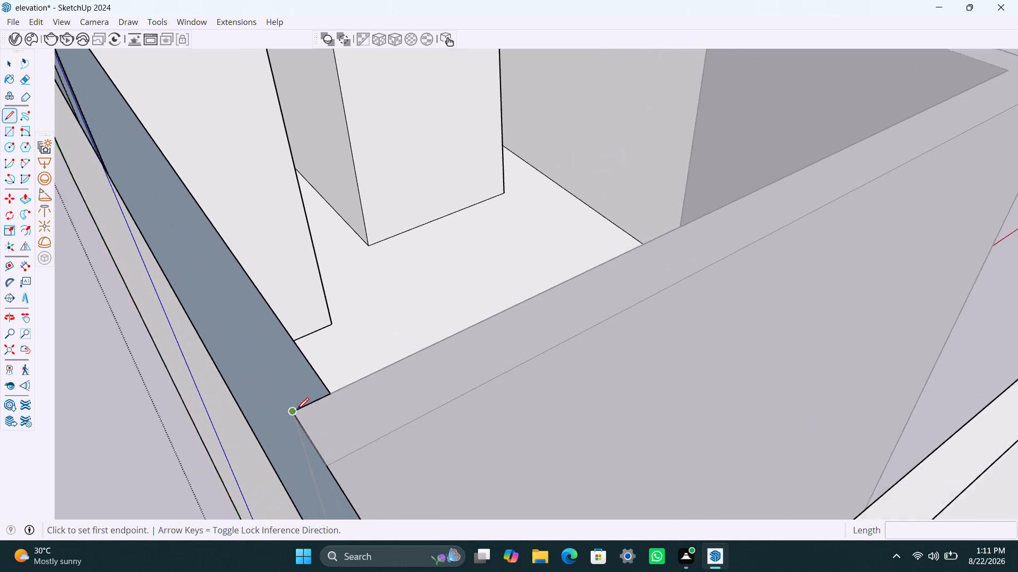
{"action": "left_click", "coordinate": [292, 413]}
{"action": "left_click", "coordinate": [248, 427]}
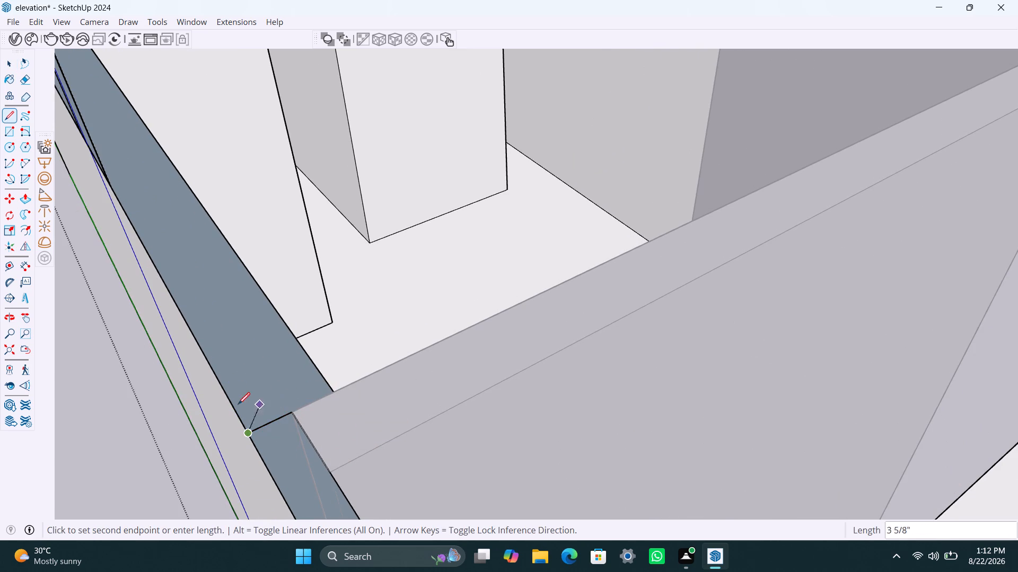
Continue the line along the side wall's outer edge to the rear wall, and across to the rear inner corner.
{"action": "scroll", "coordinate": [227, 382], "scroll_direction": "down", "scroll_amount": 18}
{"action": "middle_click_drag", "start_coordinate": [267, 355], "coordinate": [193, 397], "text": "shift"}
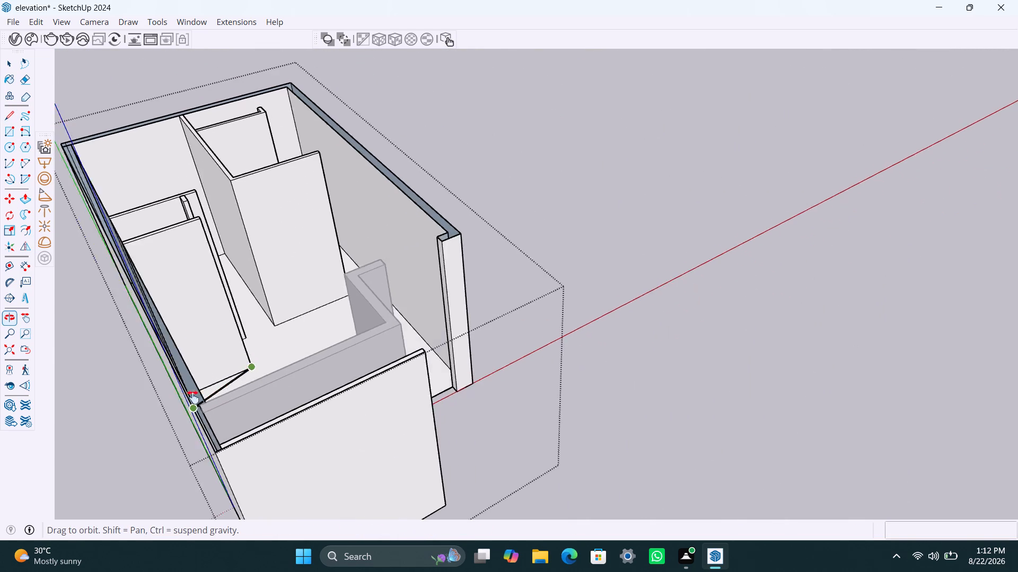
{"action": "middle_click_drag", "start_coordinate": [193, 397], "coordinate": [379, 340], "text": "shift"}
{"action": "scroll", "coordinate": [318, 307], "scroll_direction": "up", "scroll_amount": 4}
{"action": "middle_click_drag", "start_coordinate": [393, 273], "coordinate": [346, 289]}
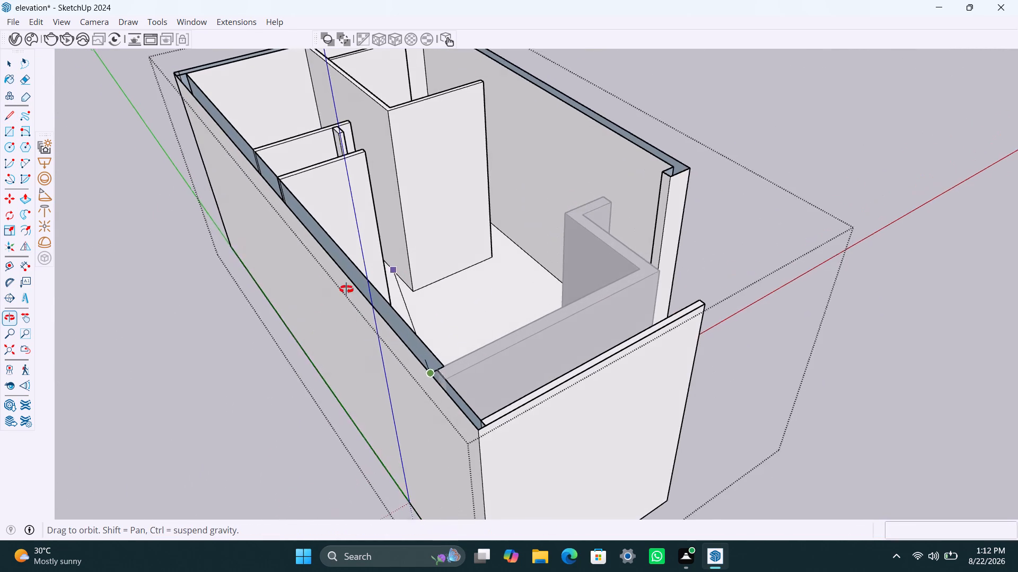
{"action": "middle_click_drag", "start_coordinate": [346, 289], "coordinate": [184, 262]}
{"action": "middle_click_drag", "start_coordinate": [396, 200], "coordinate": [381, 310]}
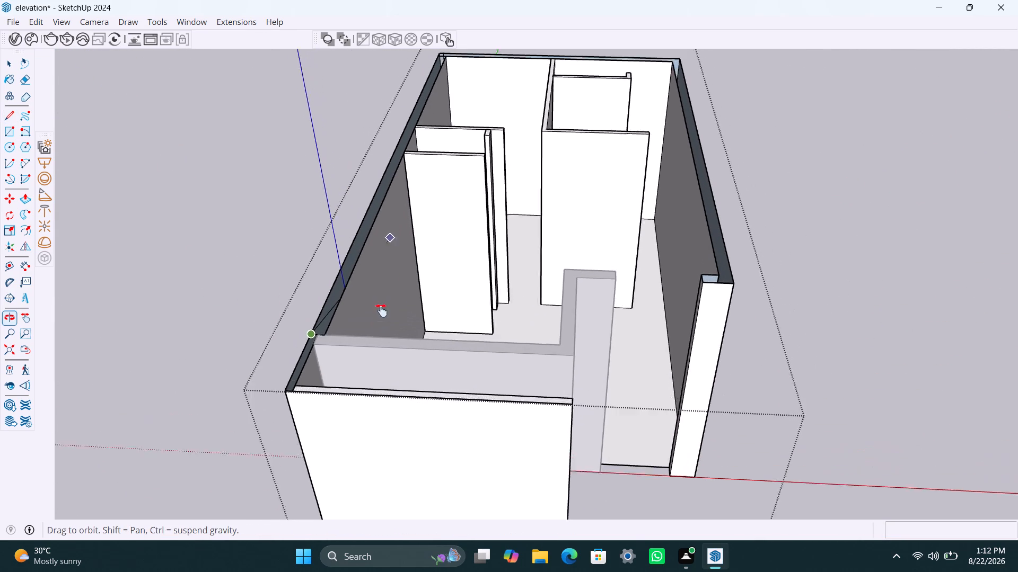
{"action": "middle_click_drag", "start_coordinate": [381, 310], "coordinate": [368, 404]}
{"action": "scroll", "coordinate": [411, 165], "scroll_direction": "up", "scroll_amount": 17}
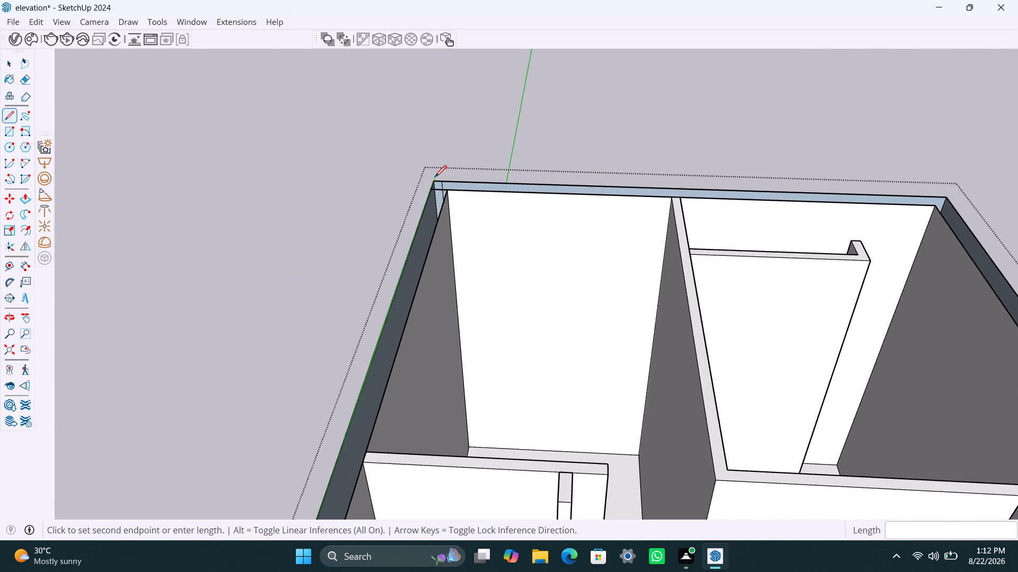
{"action": "scroll", "coordinate": [428, 203], "scroll_direction": "up", "scroll_amount": 14}
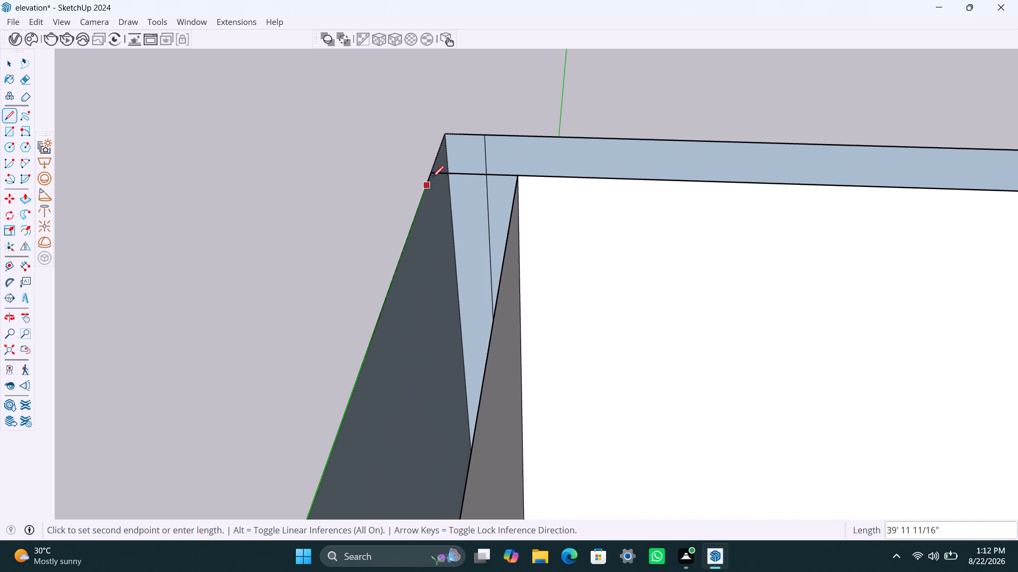
{"action": "left_click", "coordinate": [432, 176]}
{"action": "left_click", "coordinate": [519, 178]}
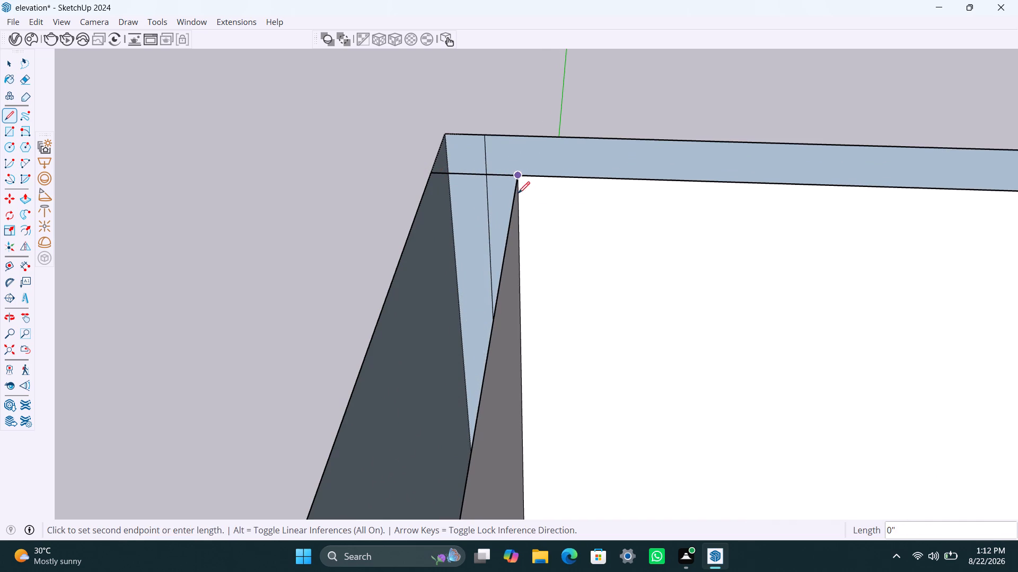
Close the side wall's top outline with a 40' 1 1/2" inner edge back to the end room wall and a 4 1/2" segment.
{"action": "scroll", "coordinate": [497, 272], "scroll_direction": "down", "scroll_amount": 20}
{"action": "scroll", "coordinate": [474, 327], "scroll_direction": "down", "scroll_amount": 5}
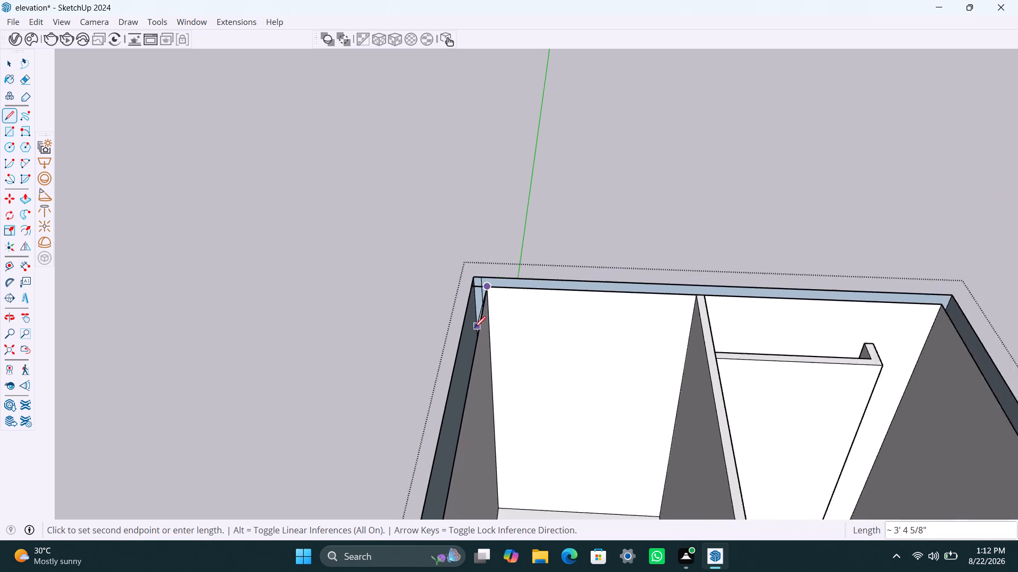
{"action": "scroll", "coordinate": [474, 328], "scroll_direction": "down", "scroll_amount": 8}
{"action": "middle_click_drag", "start_coordinate": [467, 380], "coordinate": [560, 158]}
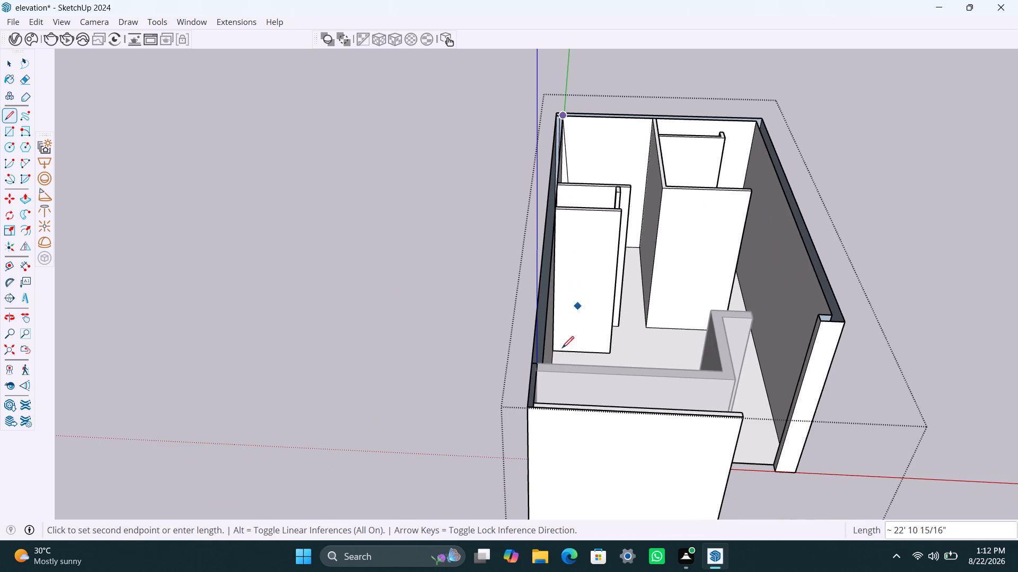
{"action": "scroll", "coordinate": [546, 361], "scroll_direction": "up", "scroll_amount": 12}
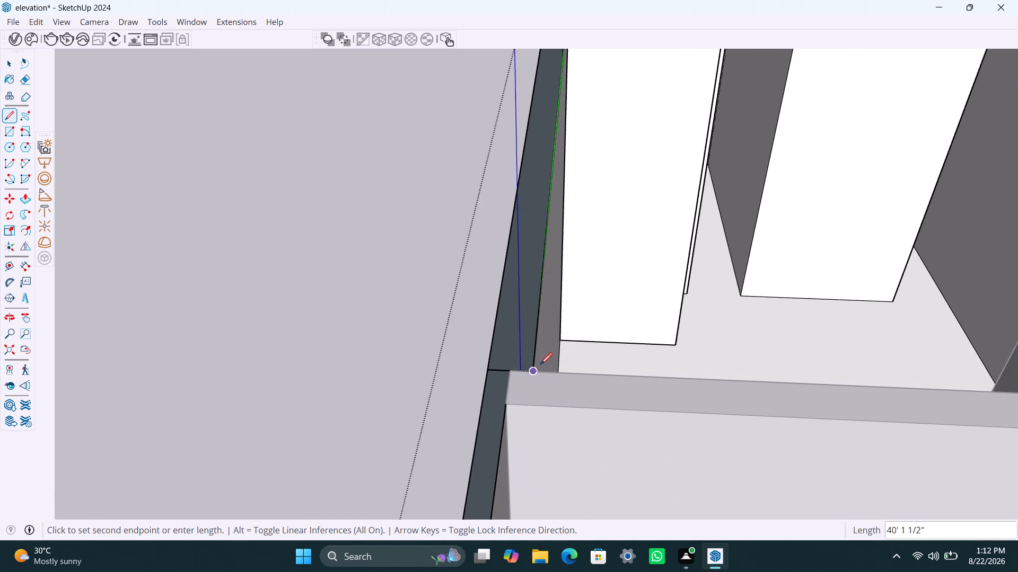
{"action": "left_click", "coordinate": [537, 368]}
{"action": "left_click", "coordinate": [515, 373]}
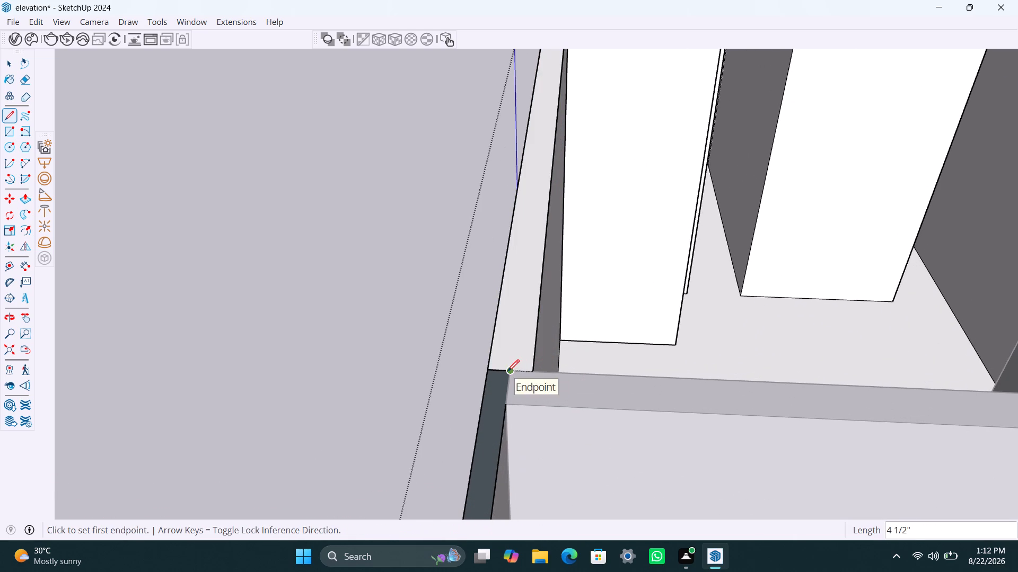
Retrace the side wall's open top in front of the end room wall with 4' 1 1/2" inner and outer edges.
{"action": "left_click", "coordinate": [506, 375]}
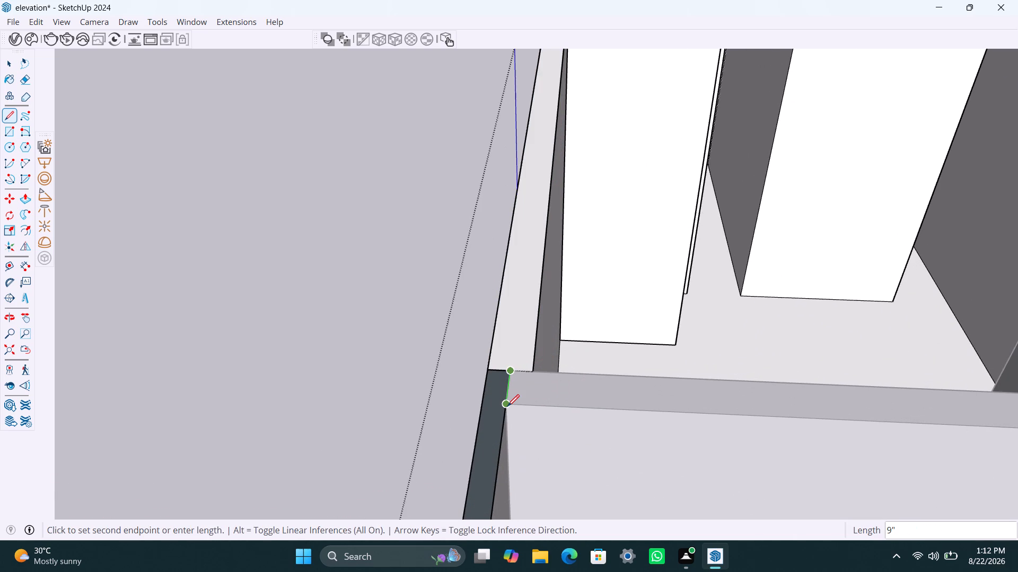
{"action": "scroll", "coordinate": [508, 403], "scroll_direction": "down", "scroll_amount": 12}
{"action": "middle_click_drag", "start_coordinate": [503, 418], "coordinate": [531, 271], "text": "shift"}
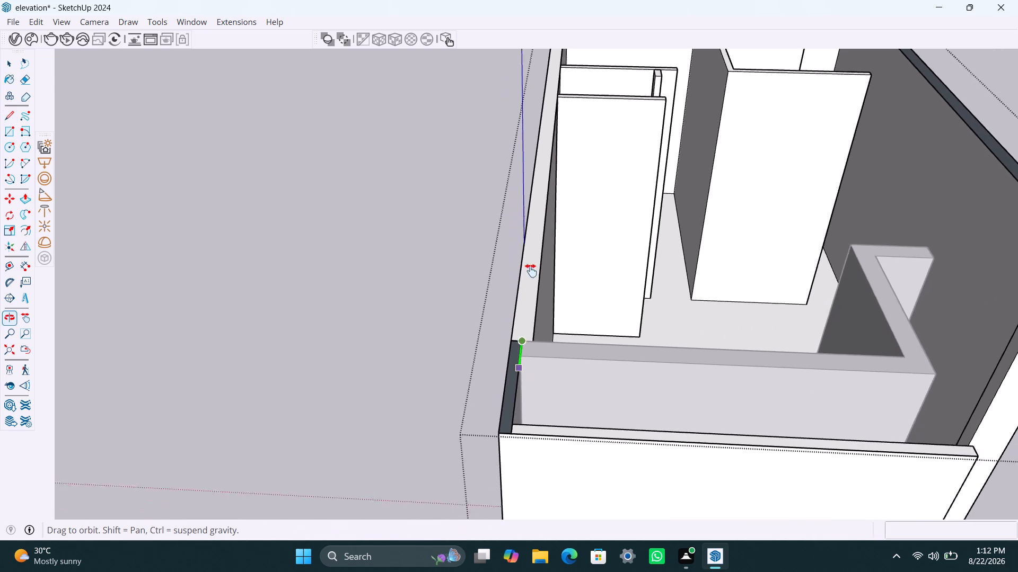
{"action": "middle_click_drag", "start_coordinate": [531, 271], "coordinate": [533, 260], "text": "shift"}
{"action": "scroll", "coordinate": [539, 291], "scroll_direction": "up", "scroll_amount": 8}
{"action": "left_click", "coordinate": [530, 294]}
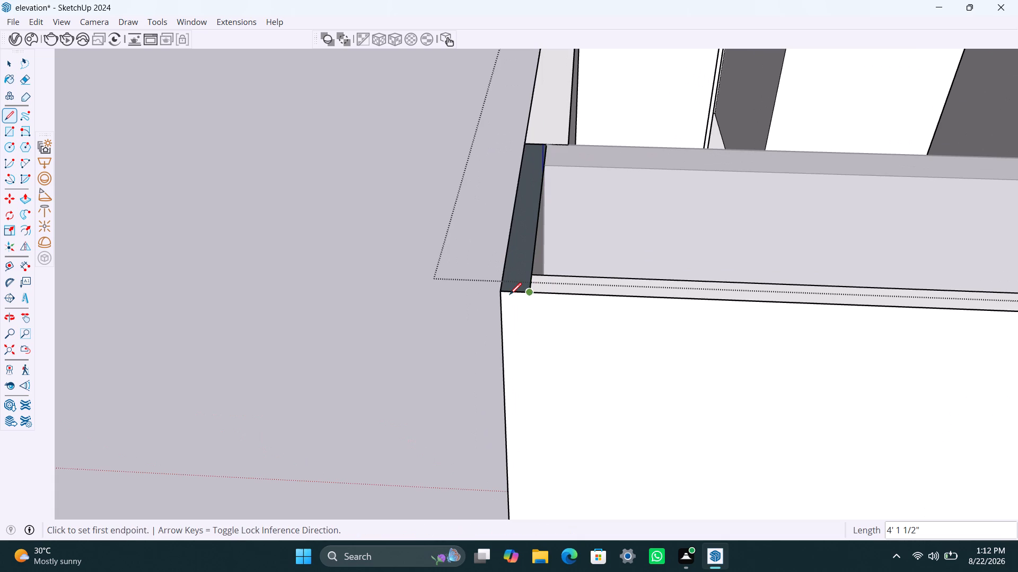
{"action": "left_click", "coordinate": [499, 296]}
{"action": "left_click", "coordinate": [523, 138]}
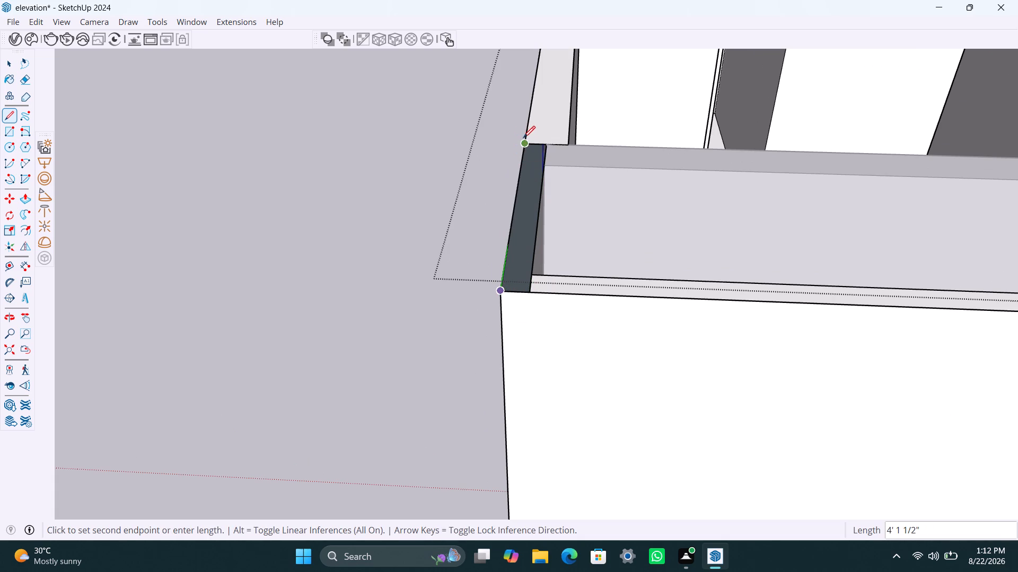
{"action": "left_click", "coordinate": [548, 144]}
{"action": "key", "text": "space"}
Outline the side wall's front corner square with a 4 1/2" line from the inner corner, closing it at the outer corner.
{"action": "scroll", "coordinate": [540, 198], "scroll_direction": "down", "scroll_amount": 3}
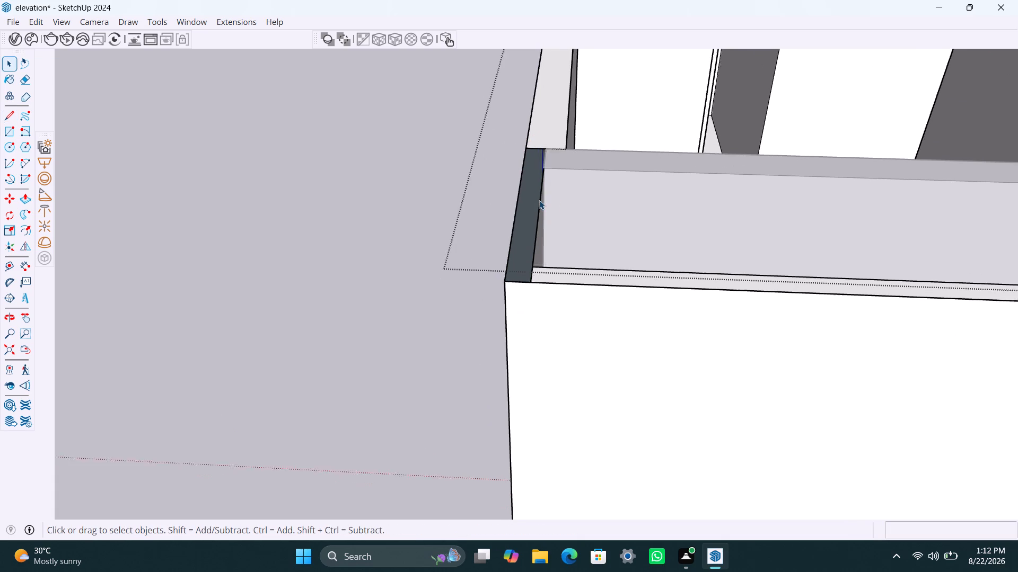
{"action": "scroll", "coordinate": [539, 200], "scroll_direction": "down", "scroll_amount": 5}
{"action": "middle_click_drag", "start_coordinate": [524, 173], "coordinate": [507, 274]}
{"action": "scroll", "coordinate": [540, 228], "scroll_direction": "up", "scroll_amount": 4}
{"action": "middle_click_drag", "start_coordinate": [524, 315], "coordinate": [528, 315]}
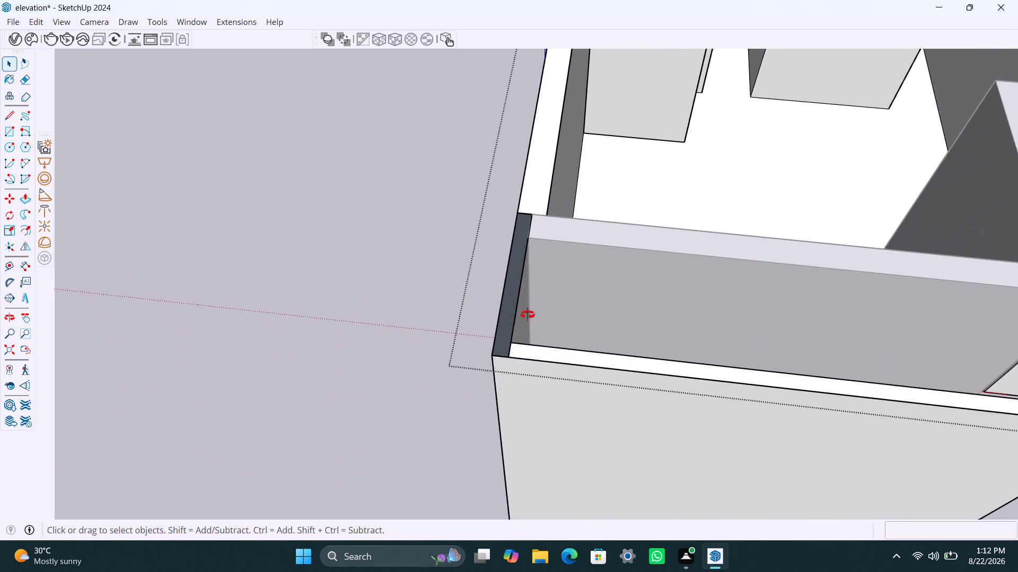
{"action": "middle_click_drag", "start_coordinate": [528, 315], "coordinate": [608, 297]}
{"action": "scroll", "coordinate": [599, 205], "scroll_direction": "up", "scroll_amount": 5}
{"action": "middle_click_drag", "start_coordinate": [581, 214], "coordinate": [593, 285]}
{"action": "scroll", "coordinate": [598, 217], "scroll_direction": "up", "scroll_amount": 4}
{"action": "middle_click_drag", "start_coordinate": [546, 265], "coordinate": [716, 255]}
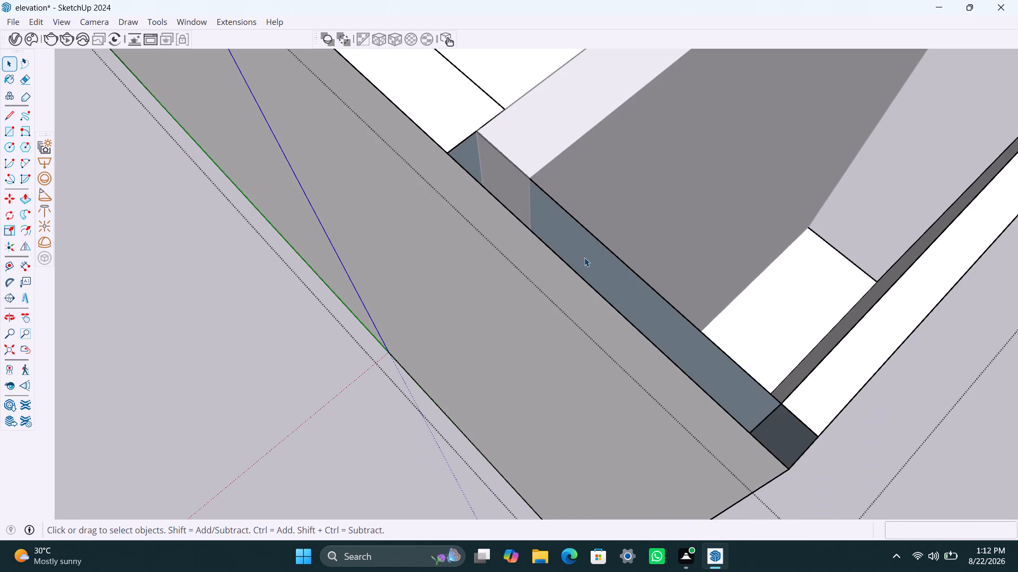
{"action": "scroll", "coordinate": [557, 265], "scroll_direction": "down", "scroll_amount": 6}
{"action": "scroll", "coordinate": [457, 269], "scroll_direction": "down", "scroll_amount": 5}
{"action": "middle_click_drag", "start_coordinate": [416, 282], "coordinate": [691, 302]}
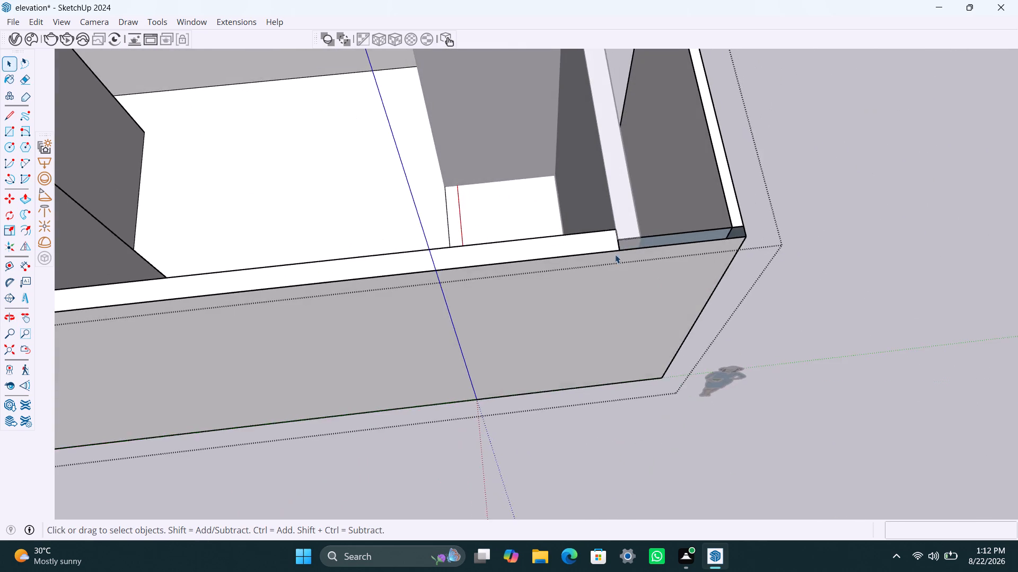
{"action": "scroll", "coordinate": [624, 246], "scroll_direction": "up", "scroll_amount": 4}
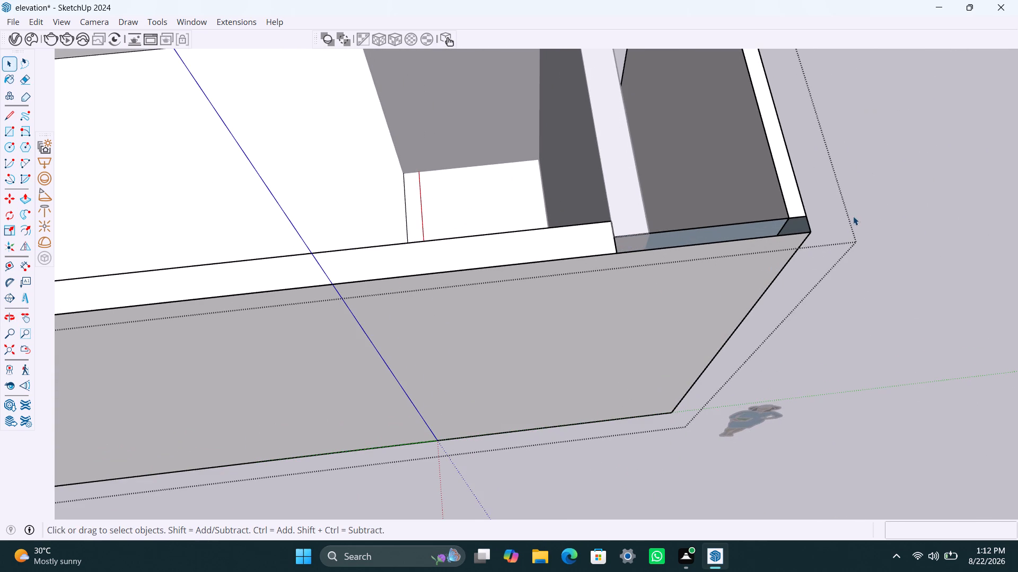
{"action": "key", "text": "l"}
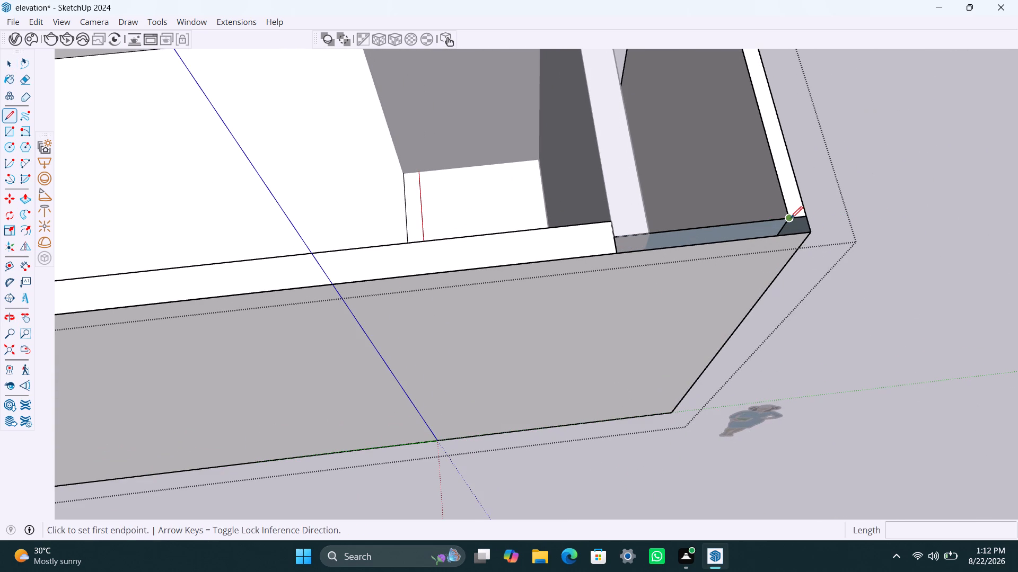
{"action": "left_click", "coordinate": [790, 218]}
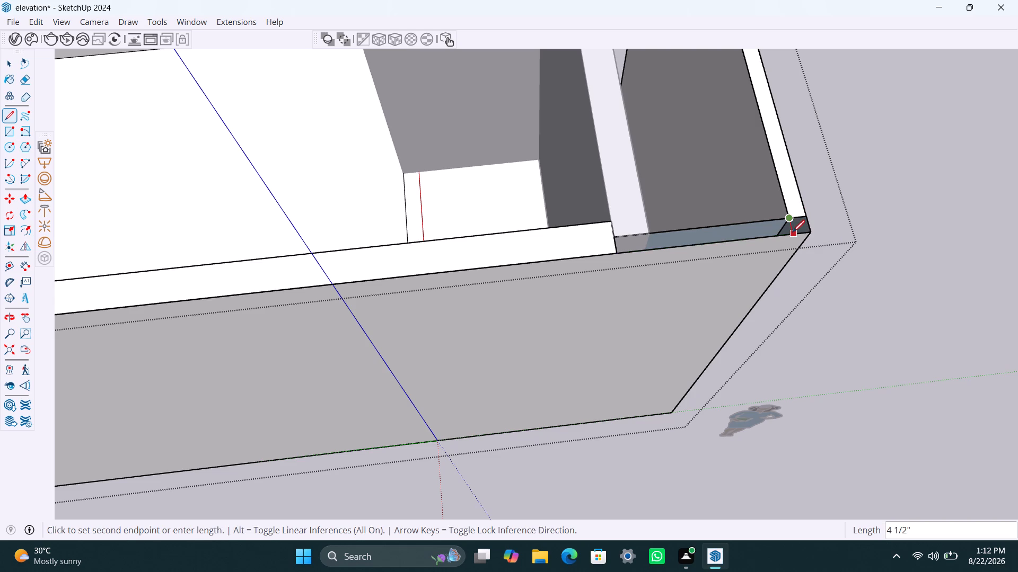
{"action": "left_click", "coordinate": [793, 232]}
{"action": "left_click", "coordinate": [810, 233]}
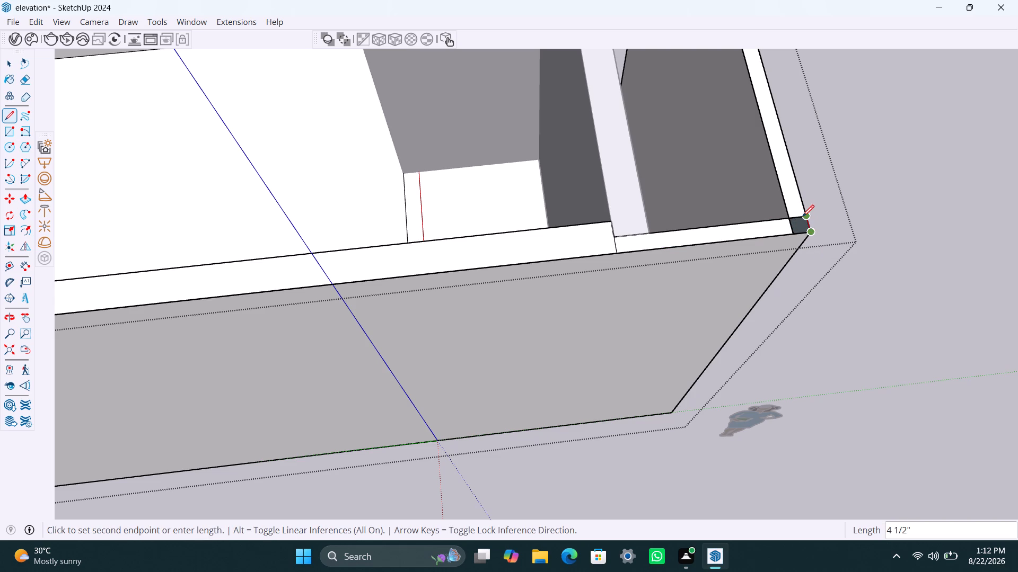
{"action": "left_click", "coordinate": [802, 217]}
{"action": "key", "text": "space"}
Draw lines on the opposite side wall's front stub top from its inner corner to the front edge and across to the outer corner.
{"action": "scroll", "coordinate": [686, 211], "scroll_direction": "down", "scroll_amount": 12}
{"action": "middle_click_drag", "start_coordinate": [695, 240], "coordinate": [603, 261]}
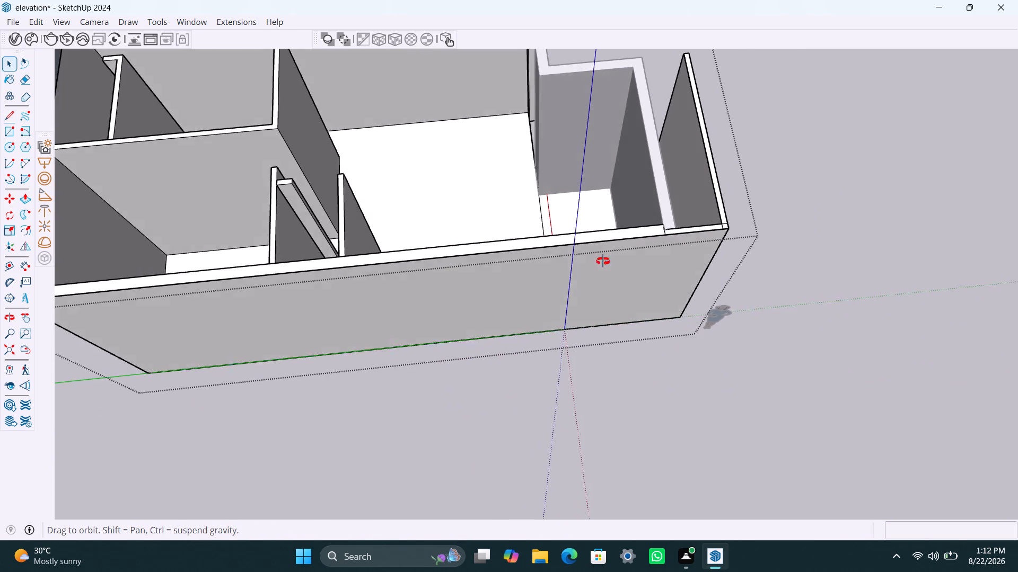
{"action": "middle_click_drag", "start_coordinate": [603, 261], "coordinate": [223, 227]}
{"action": "scroll", "coordinate": [484, 240], "scroll_direction": "down", "scroll_amount": 5}
{"action": "middle_click_drag", "start_coordinate": [650, 280], "coordinate": [590, 275]}
{"action": "scroll", "coordinate": [704, 240], "scroll_direction": "up", "scroll_amount": 4}
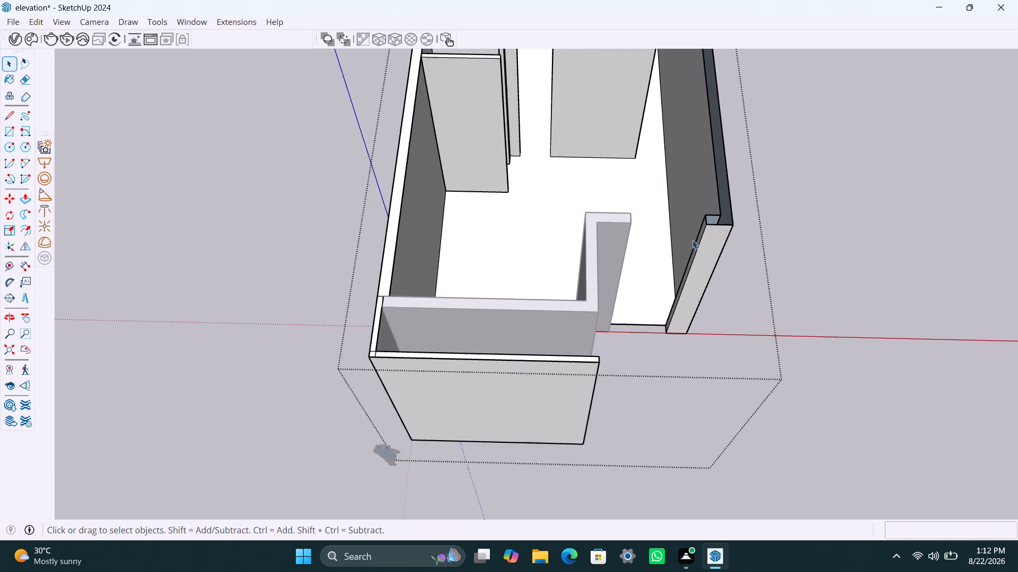
{"action": "scroll", "coordinate": [691, 246], "scroll_direction": "down", "scroll_amount": 4}
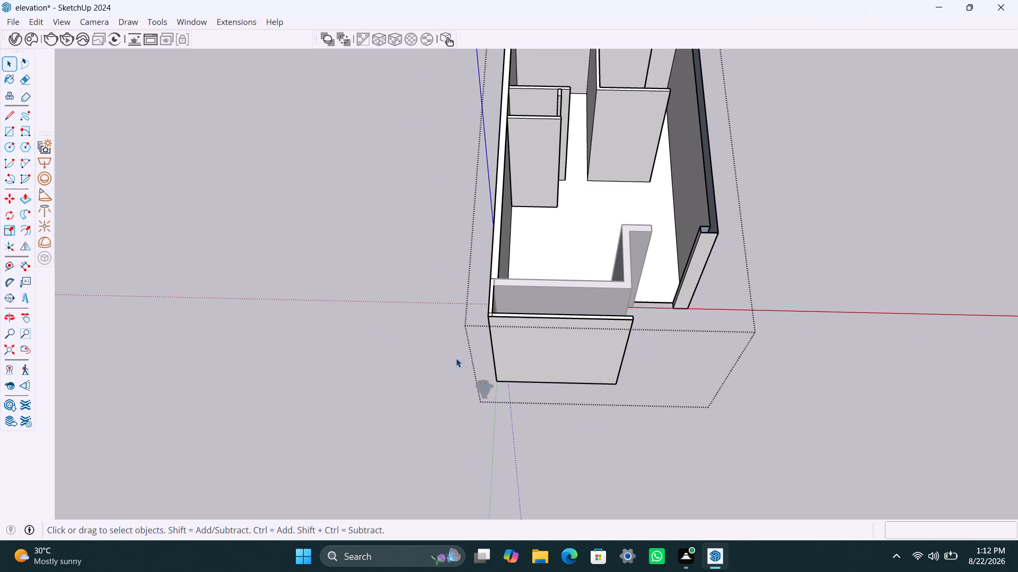
{"action": "scroll", "coordinate": [609, 234], "scroll_direction": "down", "scroll_amount": 13}
{"action": "middle_click_drag", "start_coordinate": [572, 211], "coordinate": [549, 264]}
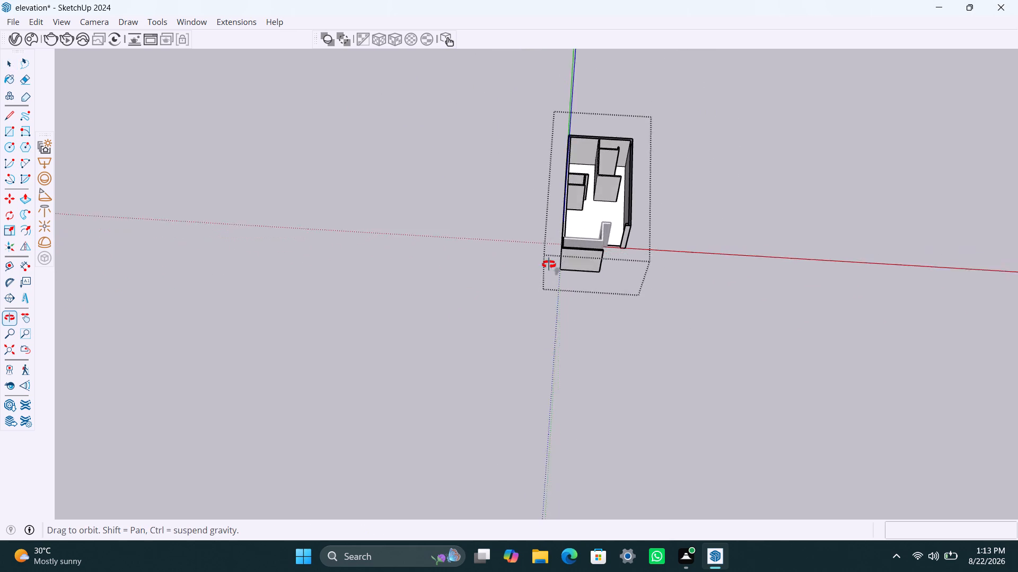
{"action": "middle_click_drag", "start_coordinate": [549, 264], "coordinate": [551, 312]}
{"action": "scroll", "coordinate": [605, 151], "scroll_direction": "up", "scroll_amount": 6}
{"action": "middle_click_drag", "start_coordinate": [605, 204], "coordinate": [560, 204]}
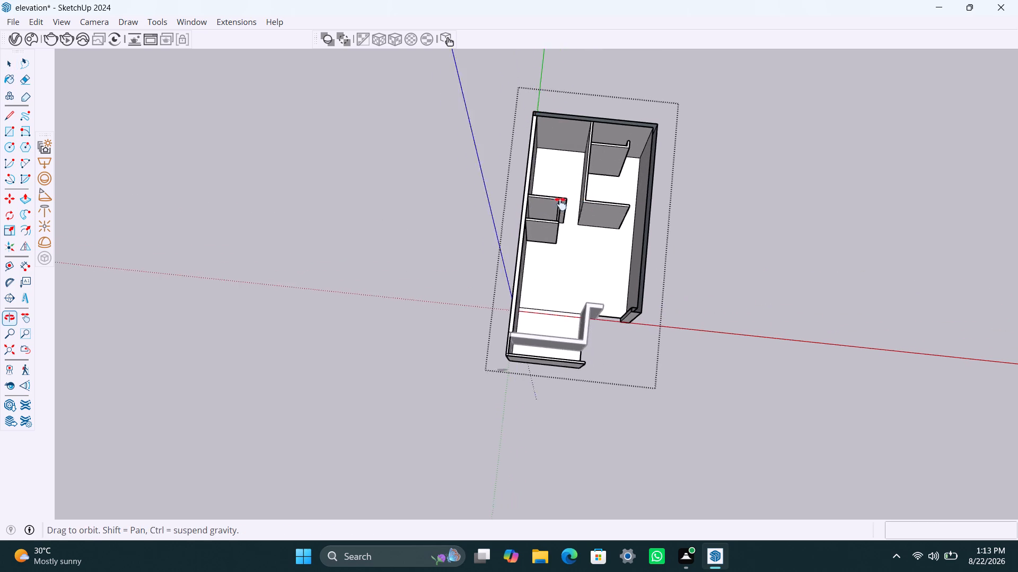
{"action": "middle_click_drag", "start_coordinate": [560, 204], "coordinate": [524, 197]}
{"action": "scroll", "coordinate": [588, 315], "scroll_direction": "up", "scroll_amount": 5}
{"action": "scroll", "coordinate": [523, 306], "scroll_direction": "up", "scroll_amount": 5}
{"action": "middle_click_drag", "start_coordinate": [563, 317], "coordinate": [489, 272]}
{"action": "middle_click_drag", "start_coordinate": [547, 307], "coordinate": [575, 316]}
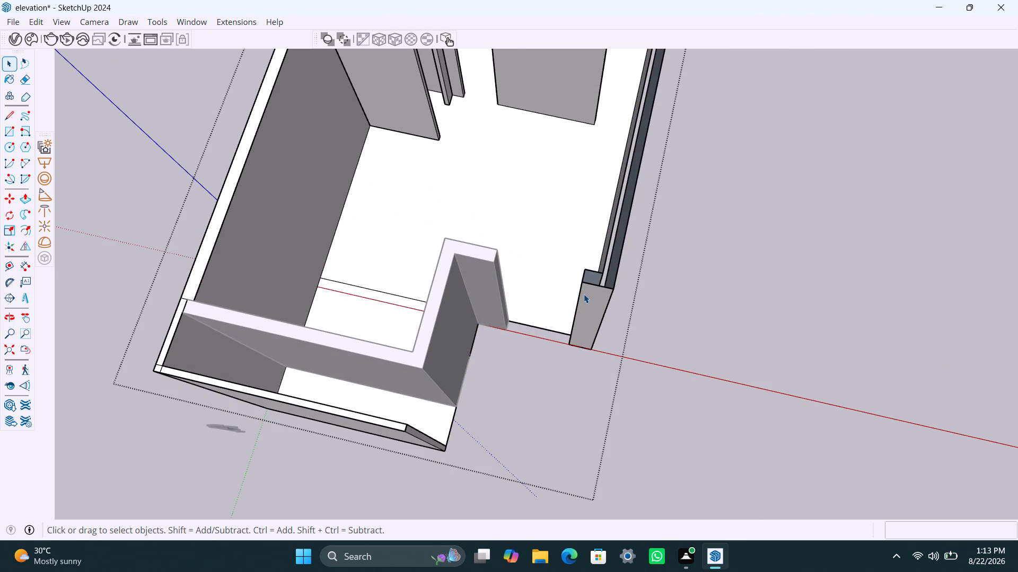
{"action": "key", "text": "l"}
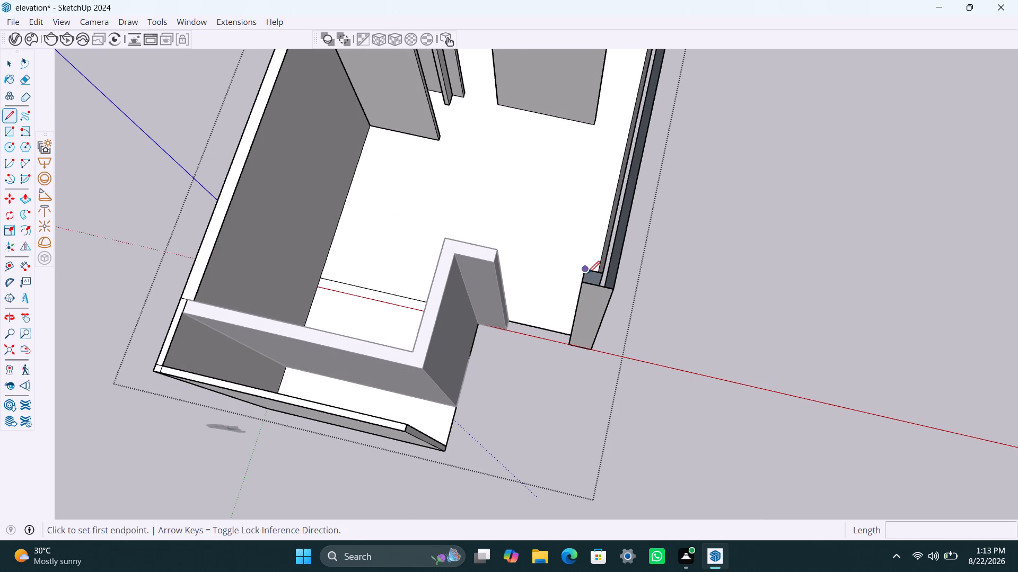
{"action": "left_click", "coordinate": [588, 273]}
{"action": "left_click", "coordinate": [585, 283]}
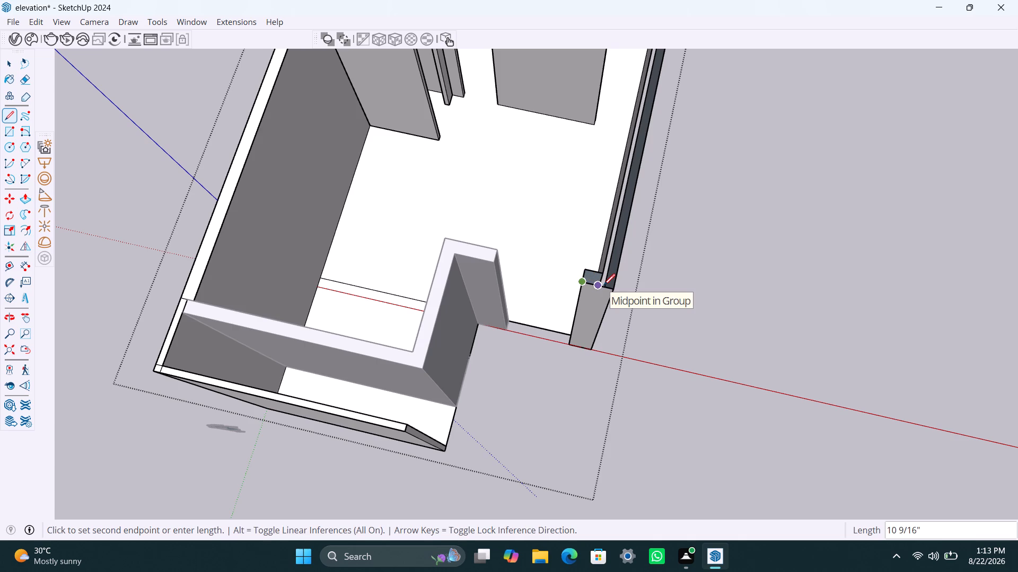
{"action": "left_click", "coordinate": [603, 285]}
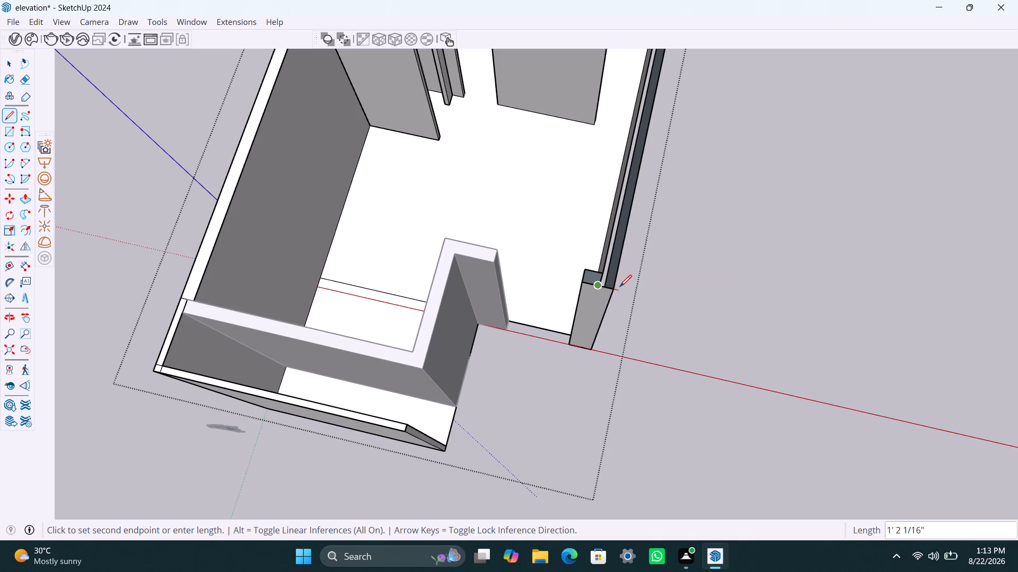
{"action": "left_click", "coordinate": [617, 287]}
Continue the line 35' along that wall's outer edge, 22' 10 1/2" across the rear wall, and back along its inner edge.
{"action": "scroll", "coordinate": [618, 257], "scroll_direction": "down", "scroll_amount": 10}
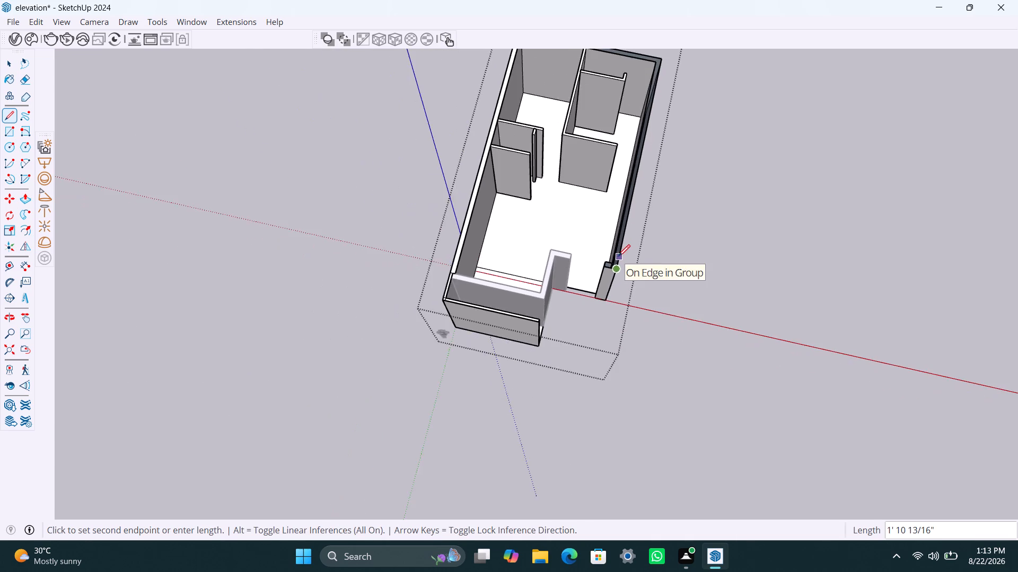
{"action": "middle_click_drag", "start_coordinate": [618, 256], "coordinate": [555, 393], "text": "shift"}
{"action": "scroll", "coordinate": [604, 227], "scroll_direction": "up", "scroll_amount": 5}
{"action": "scroll", "coordinate": [596, 181], "scroll_direction": "up", "scroll_amount": 5}
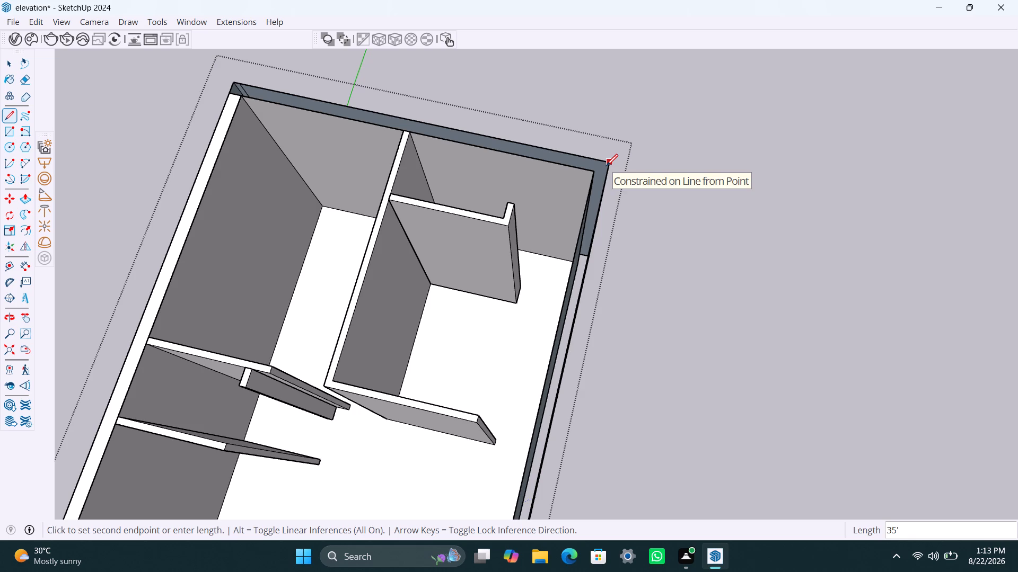
{"action": "left_click", "coordinate": [606, 166]}
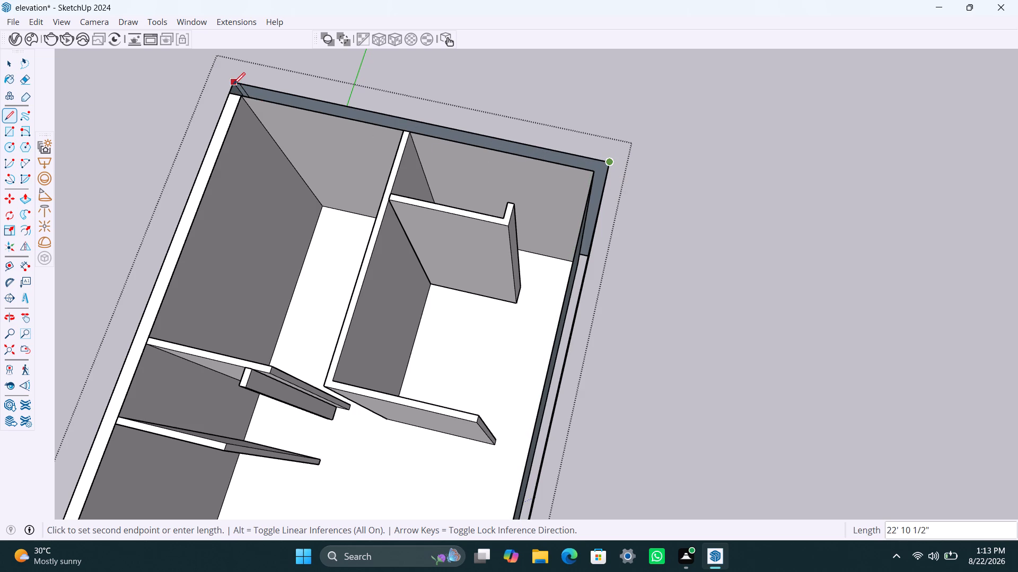
{"action": "left_click", "coordinate": [233, 84]}
{"action": "left_click", "coordinate": [230, 90]}
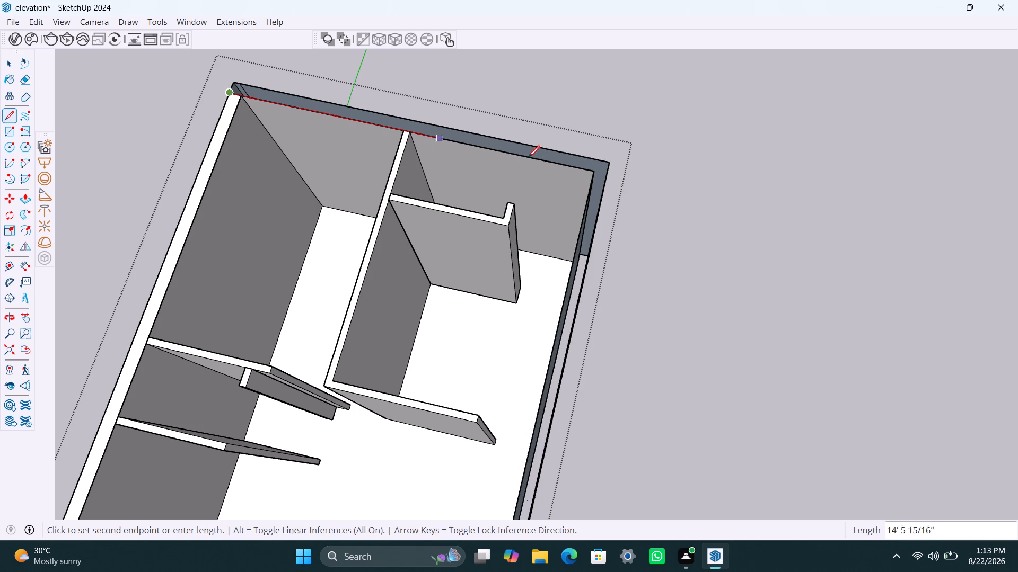
{"action": "left_click", "coordinate": [594, 169]}
Continue the line 34' 3" along the side wall's inner edge to the front stub, then around the stub's 9" end to the outer corner.
{"action": "scroll", "coordinate": [580, 235], "scroll_direction": "down", "scroll_amount": 2}
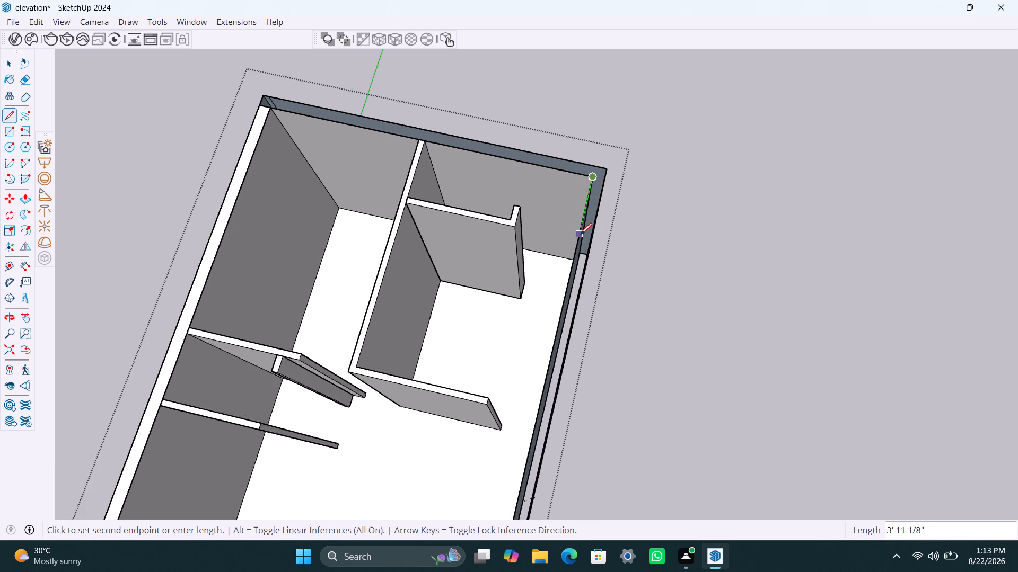
{"action": "scroll", "coordinate": [580, 235], "scroll_direction": "down", "scroll_amount": 10}
{"action": "middle_click_drag", "start_coordinate": [575, 243], "coordinate": [610, 131], "text": "shift"}
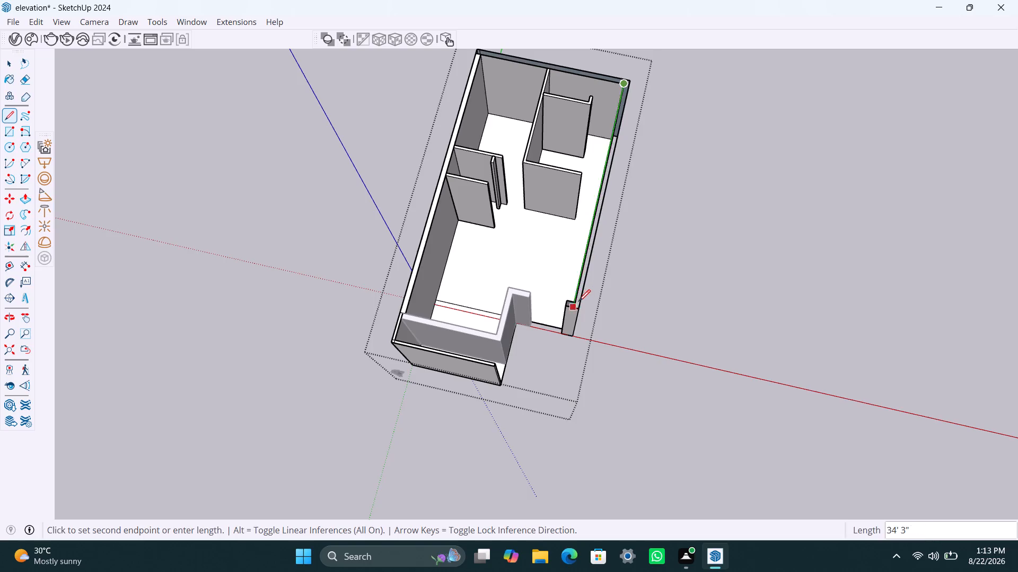
{"action": "scroll", "coordinate": [577, 301], "scroll_direction": "up", "scroll_amount": 14}
{"action": "left_click", "coordinate": [560, 305]}
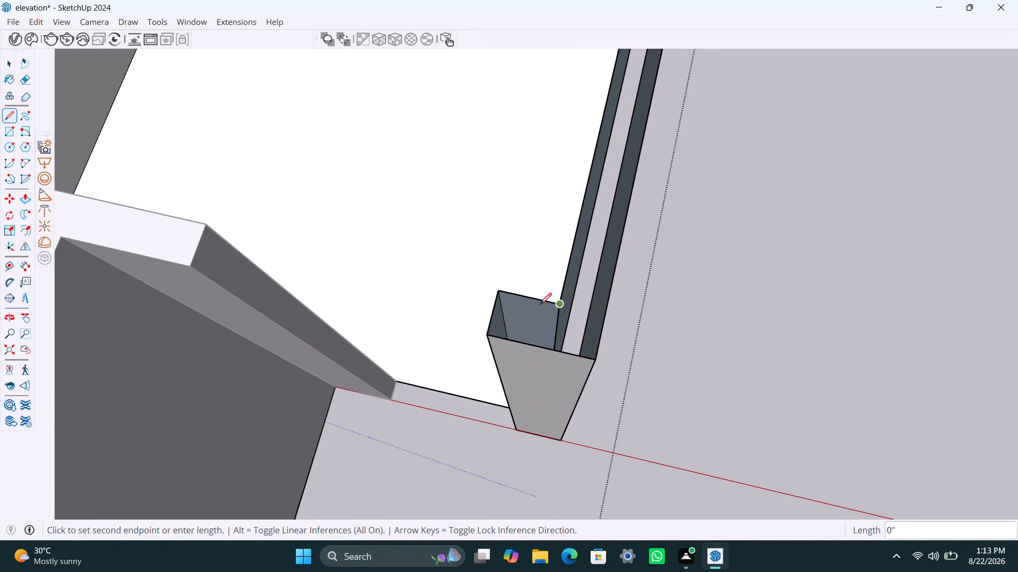
{"action": "left_click", "coordinate": [499, 295]}
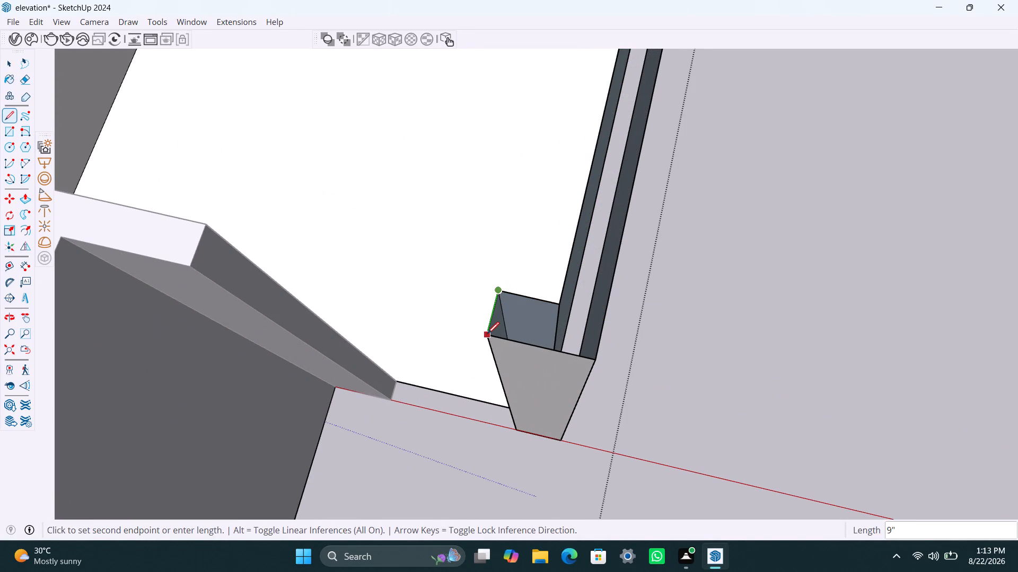
{"action": "left_click", "coordinate": [487, 334]}
{"action": "left_click", "coordinate": [592, 359]}
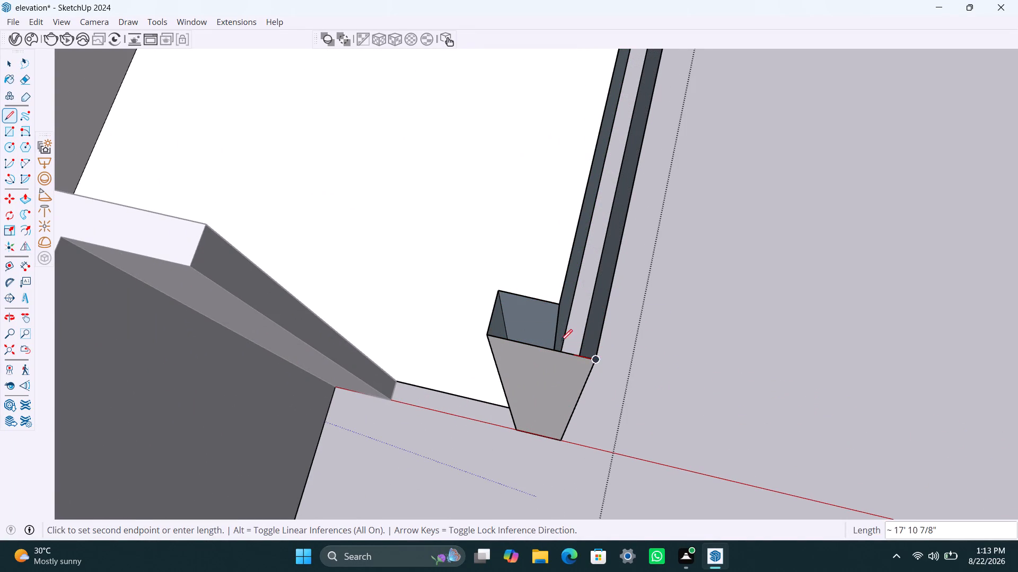
{"action": "key", "text": "space"}
Draw a 1' 1/8" by 9" rectangle over the open top of the front stub beside the opening.
{"action": "key", "text": "r"}
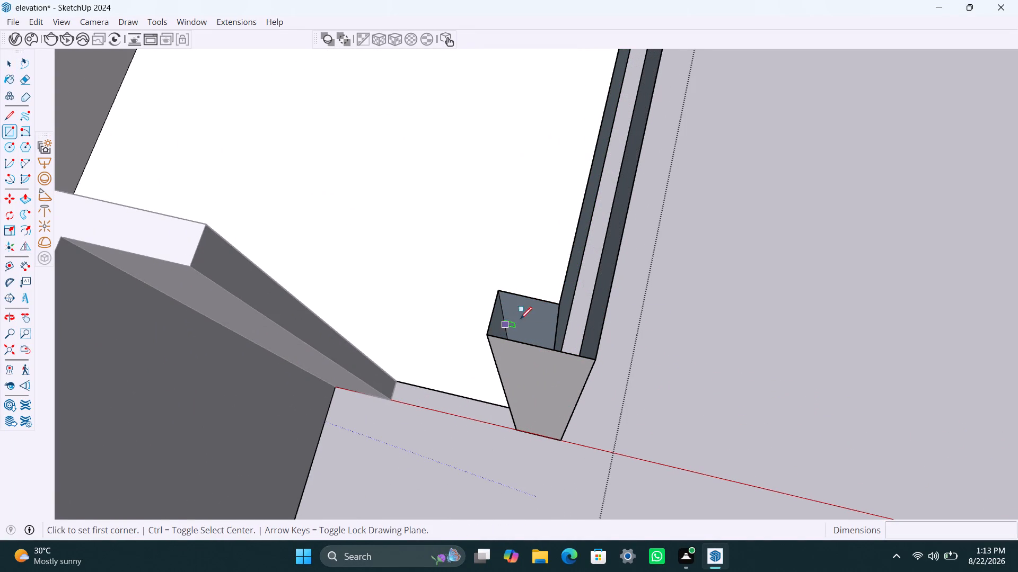
{"action": "left_click", "coordinate": [503, 296]}
{"action": "left_click", "coordinate": [487, 336]}
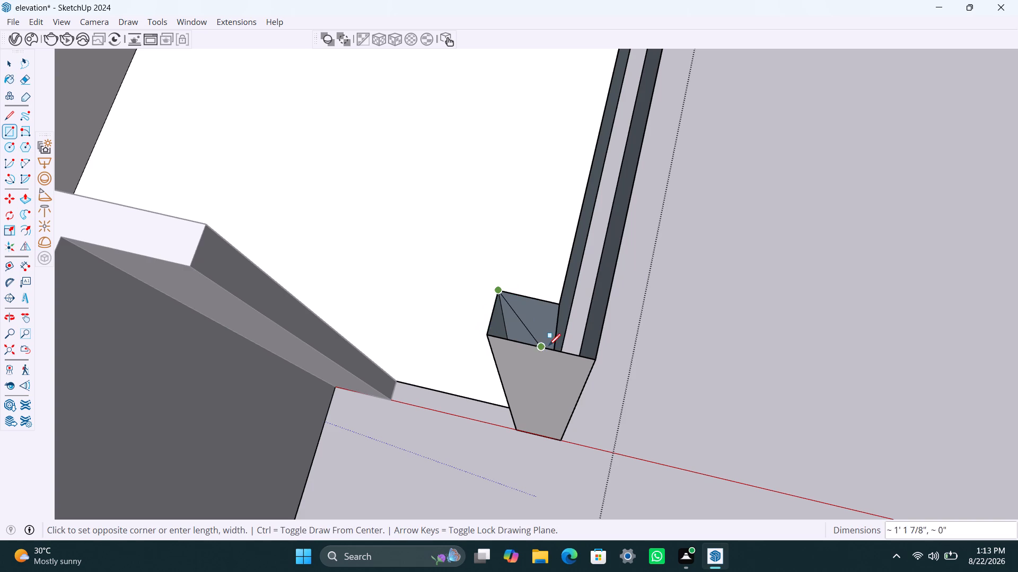
{"action": "left_click", "coordinate": [551, 347]}
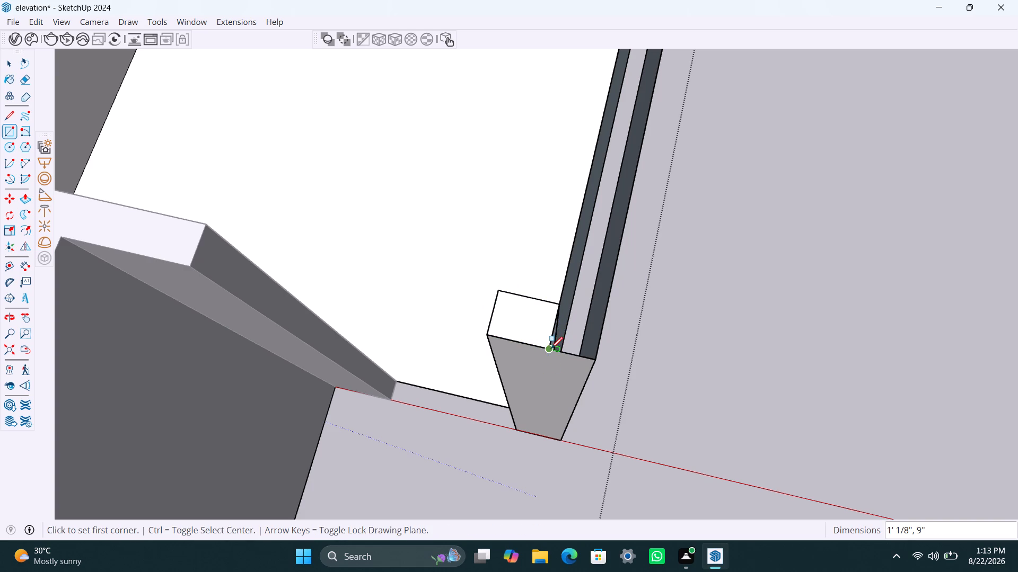
Draw a 34' 3" by 9" rectangle over the side wall's open top, from the front stub to the rear wall.
{"action": "left_click", "coordinate": [551, 349]}
{"action": "scroll", "coordinate": [600, 332], "scroll_direction": "down", "scroll_amount": 10}
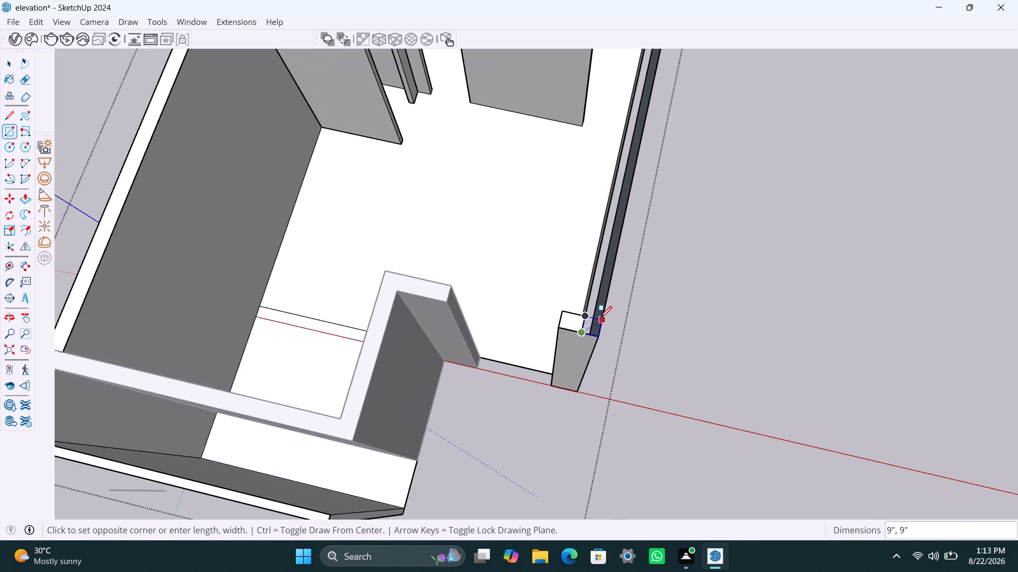
{"action": "middle_click_drag", "start_coordinate": [600, 318], "coordinate": [573, 495], "text": "shift"}
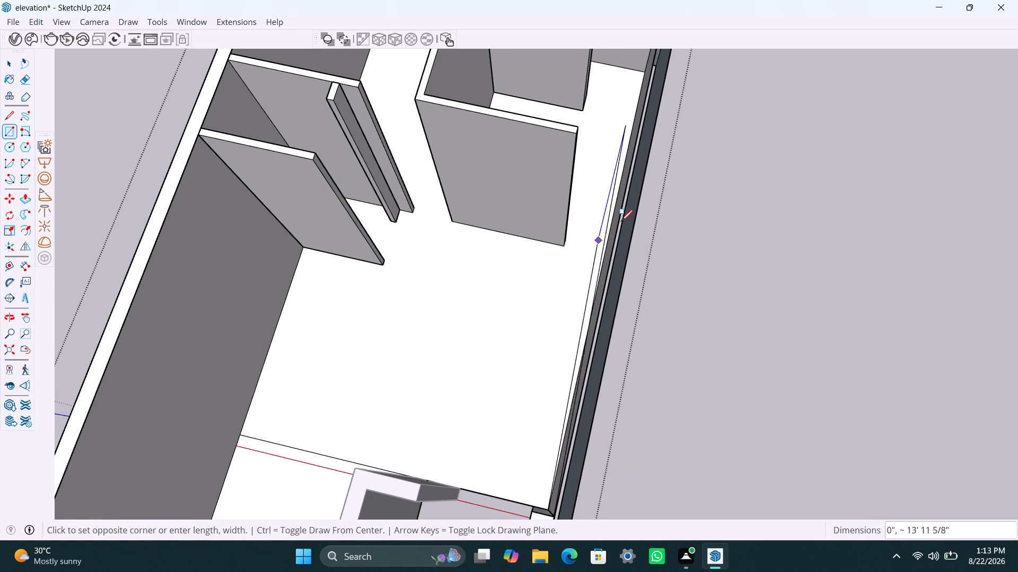
{"action": "scroll", "coordinate": [632, 205], "scroll_direction": "down", "scroll_amount": 5}
{"action": "middle_click_drag", "start_coordinate": [633, 205], "coordinate": [536, 377]}
{"action": "scroll", "coordinate": [567, 199], "scroll_direction": "up", "scroll_amount": 14}
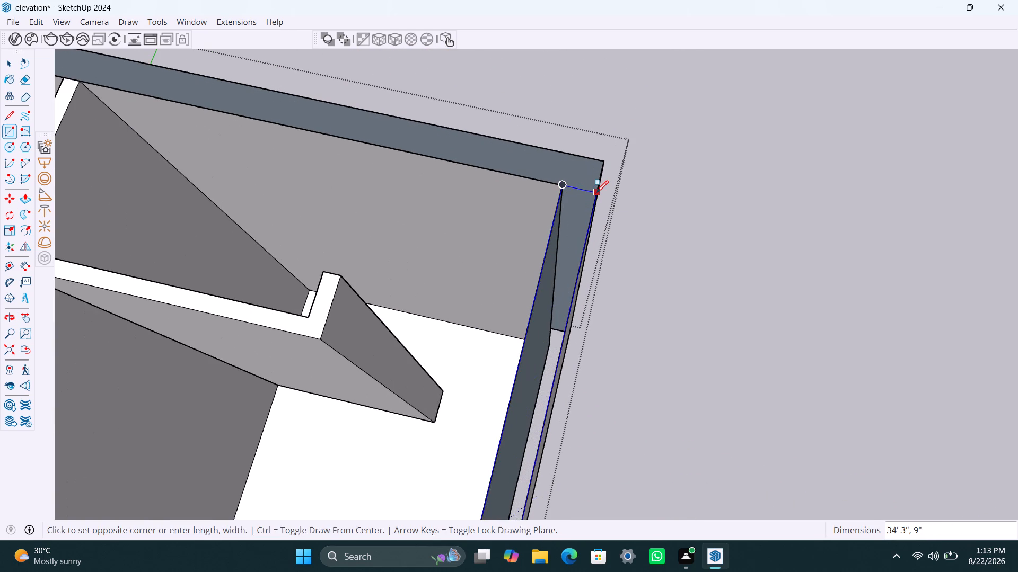
{"action": "left_click", "coordinate": [596, 192]}
Draw a 22' 10 1/2" by 9" rectangle over the rear wall's open top, spanning both outer corners.
{"action": "left_click", "coordinate": [598, 191]}
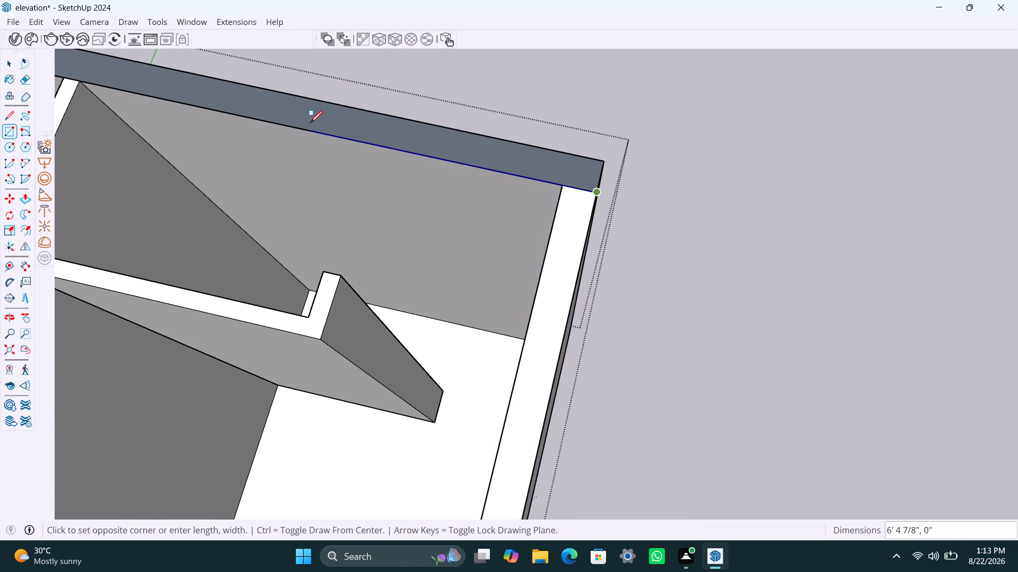
{"action": "scroll", "coordinate": [310, 123], "scroll_direction": "down", "scroll_amount": 5}
{"action": "middle_click_drag", "start_coordinate": [312, 123], "coordinate": [498, 162], "text": "shift"}
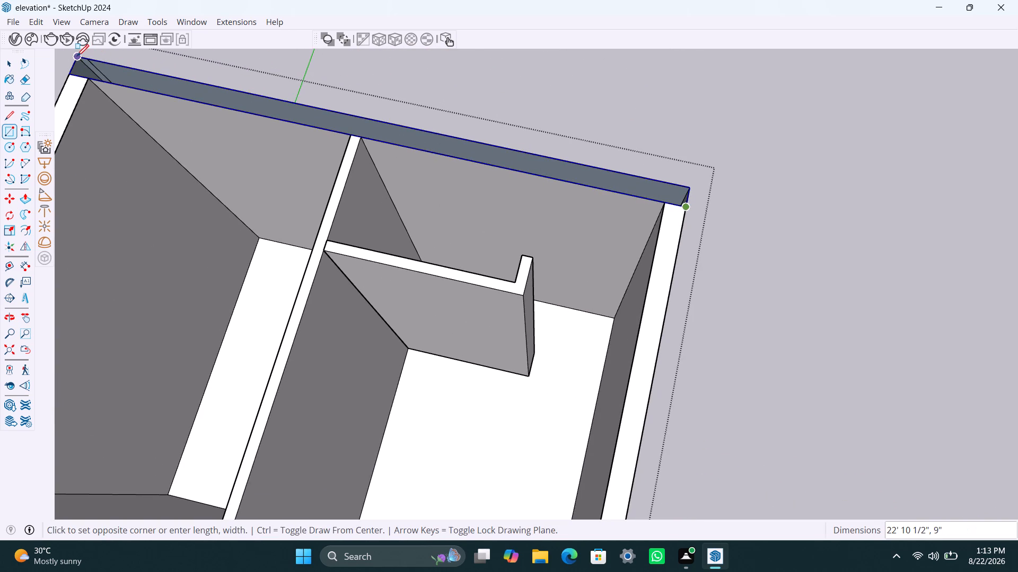
{"action": "left_click", "coordinate": [76, 56]}
{"action": "key", "text": "space"}
{"action": "left_click", "coordinate": [480, 99]}
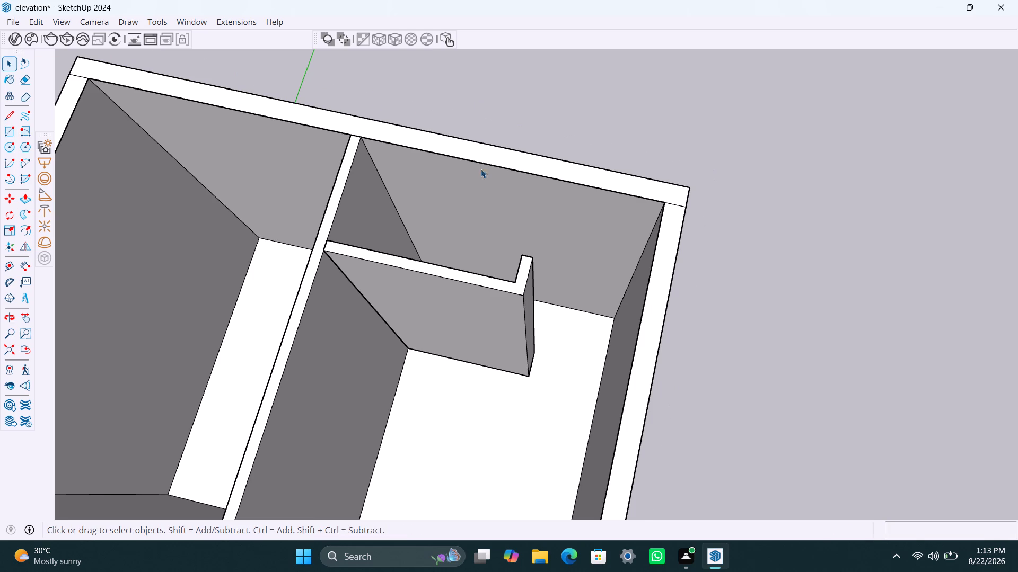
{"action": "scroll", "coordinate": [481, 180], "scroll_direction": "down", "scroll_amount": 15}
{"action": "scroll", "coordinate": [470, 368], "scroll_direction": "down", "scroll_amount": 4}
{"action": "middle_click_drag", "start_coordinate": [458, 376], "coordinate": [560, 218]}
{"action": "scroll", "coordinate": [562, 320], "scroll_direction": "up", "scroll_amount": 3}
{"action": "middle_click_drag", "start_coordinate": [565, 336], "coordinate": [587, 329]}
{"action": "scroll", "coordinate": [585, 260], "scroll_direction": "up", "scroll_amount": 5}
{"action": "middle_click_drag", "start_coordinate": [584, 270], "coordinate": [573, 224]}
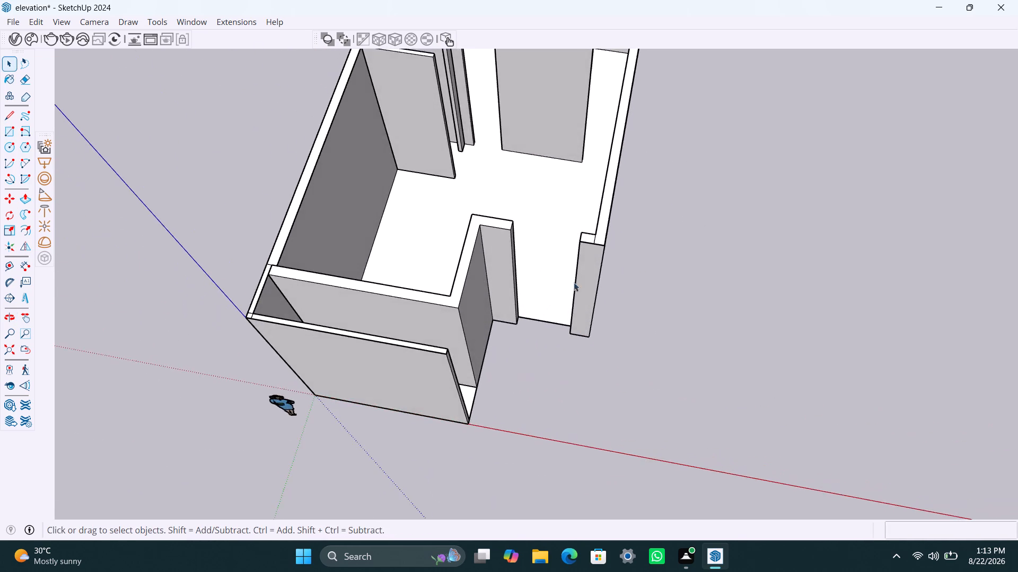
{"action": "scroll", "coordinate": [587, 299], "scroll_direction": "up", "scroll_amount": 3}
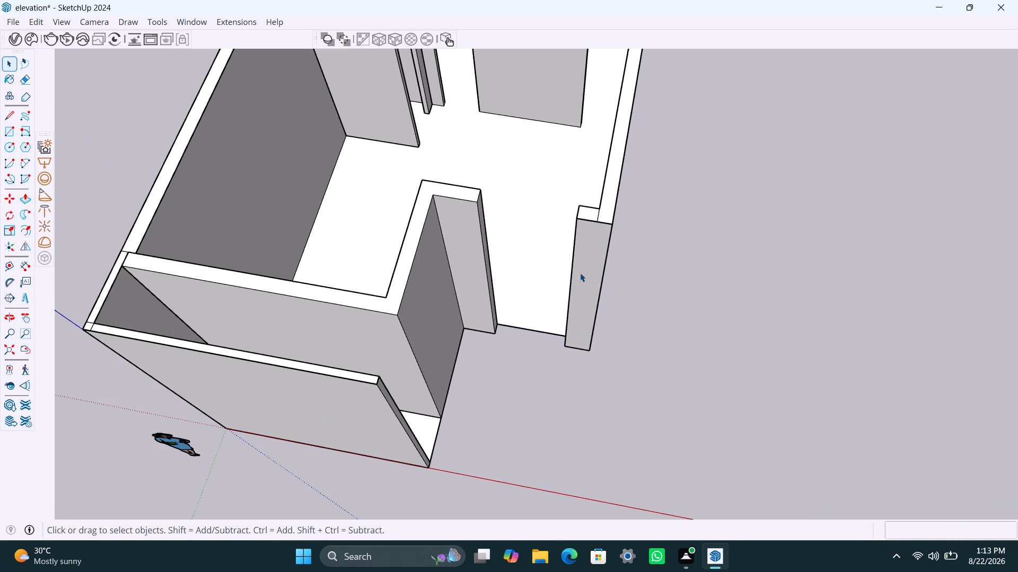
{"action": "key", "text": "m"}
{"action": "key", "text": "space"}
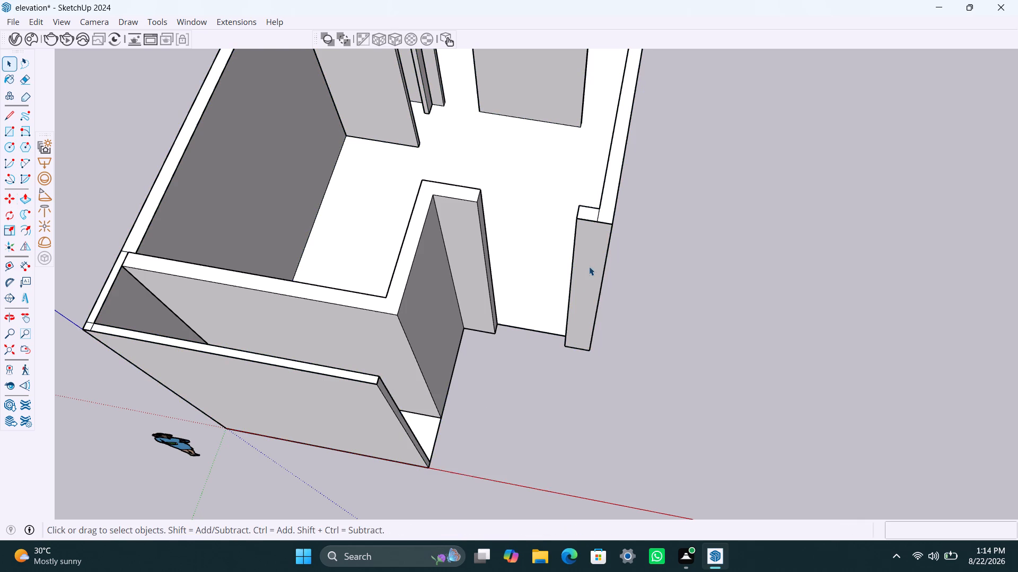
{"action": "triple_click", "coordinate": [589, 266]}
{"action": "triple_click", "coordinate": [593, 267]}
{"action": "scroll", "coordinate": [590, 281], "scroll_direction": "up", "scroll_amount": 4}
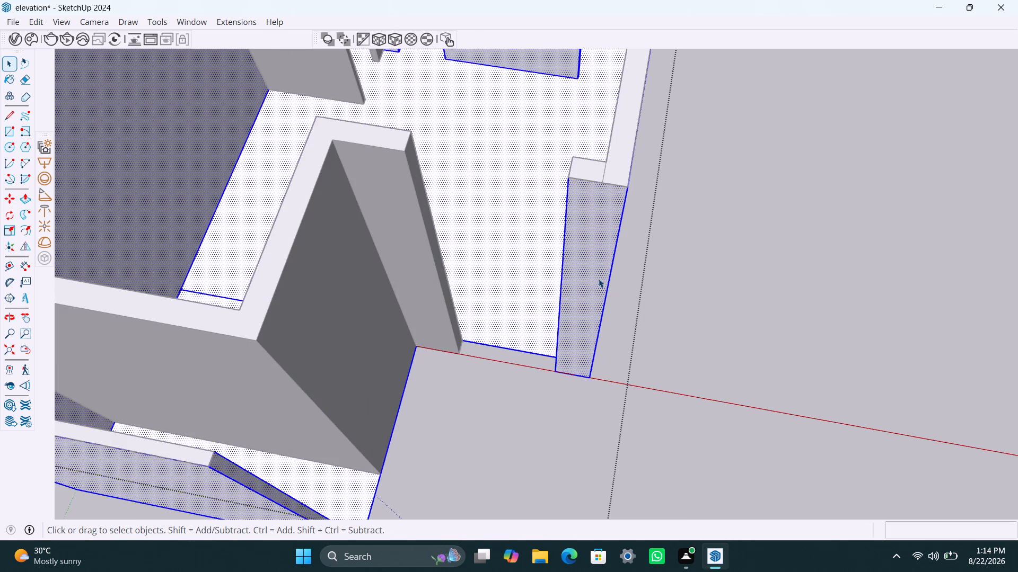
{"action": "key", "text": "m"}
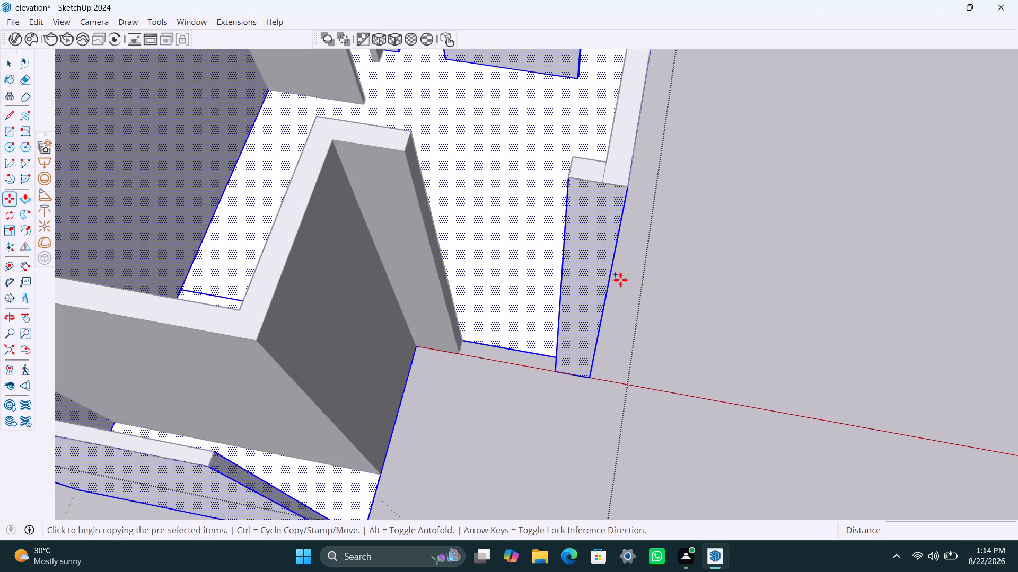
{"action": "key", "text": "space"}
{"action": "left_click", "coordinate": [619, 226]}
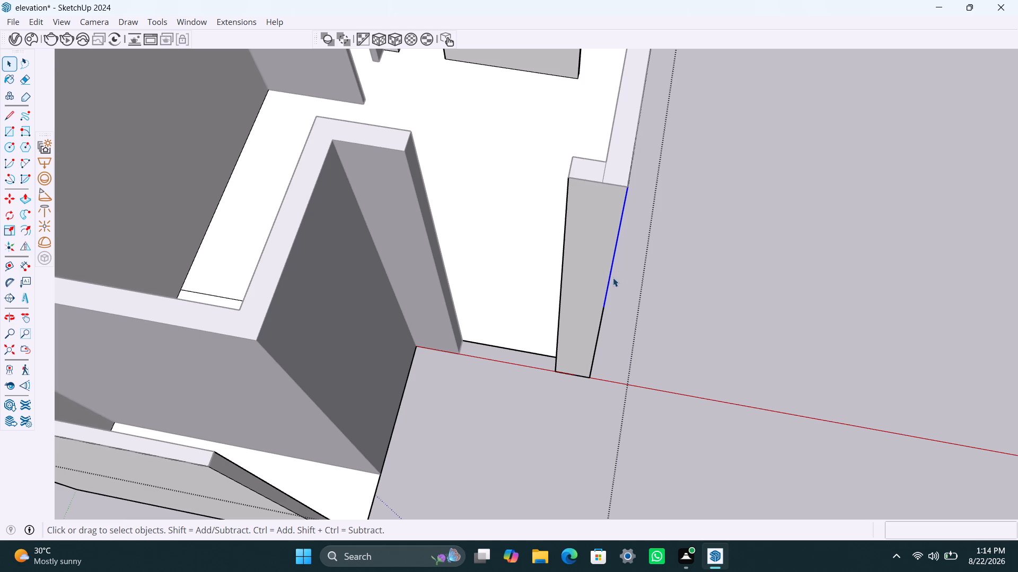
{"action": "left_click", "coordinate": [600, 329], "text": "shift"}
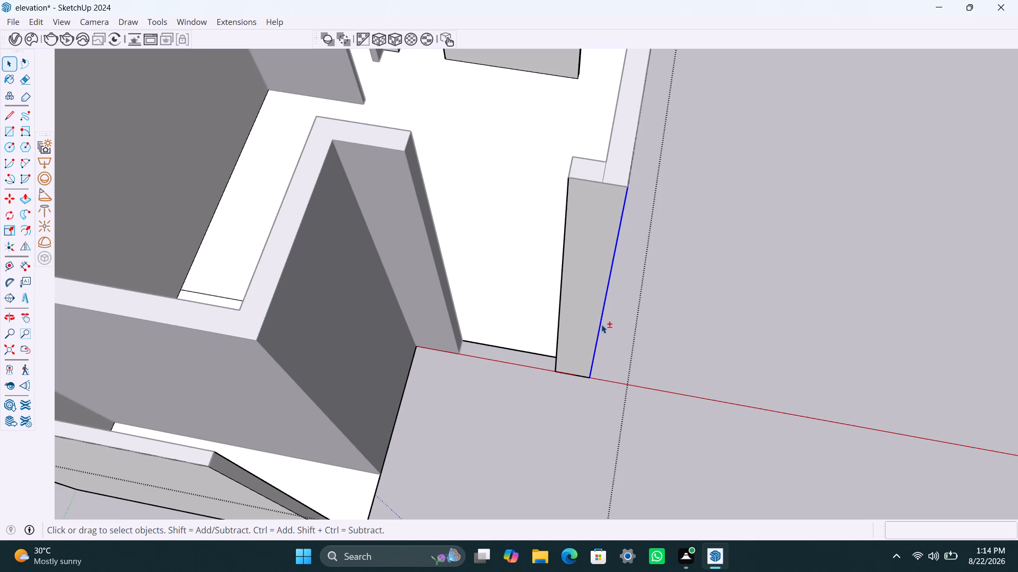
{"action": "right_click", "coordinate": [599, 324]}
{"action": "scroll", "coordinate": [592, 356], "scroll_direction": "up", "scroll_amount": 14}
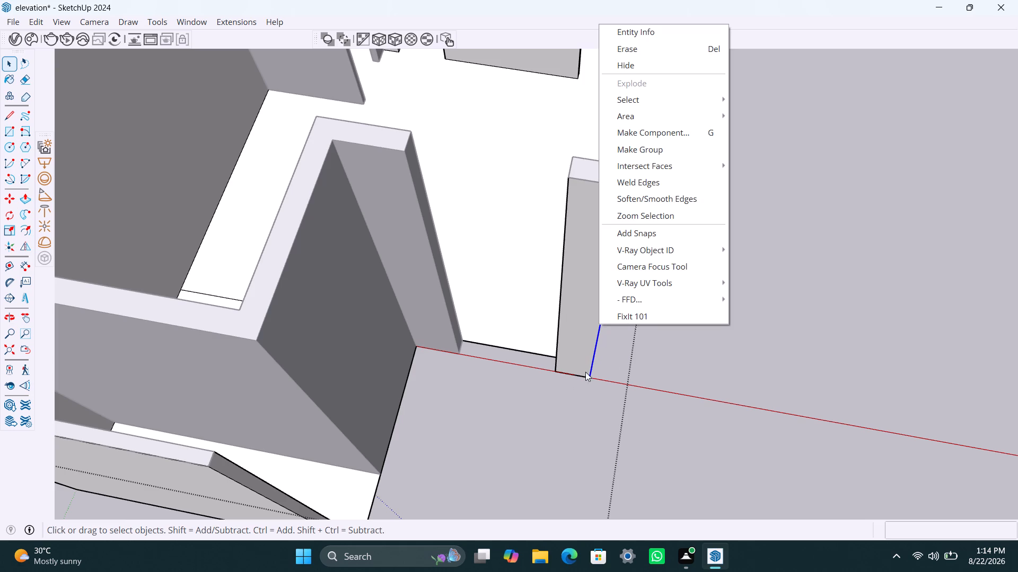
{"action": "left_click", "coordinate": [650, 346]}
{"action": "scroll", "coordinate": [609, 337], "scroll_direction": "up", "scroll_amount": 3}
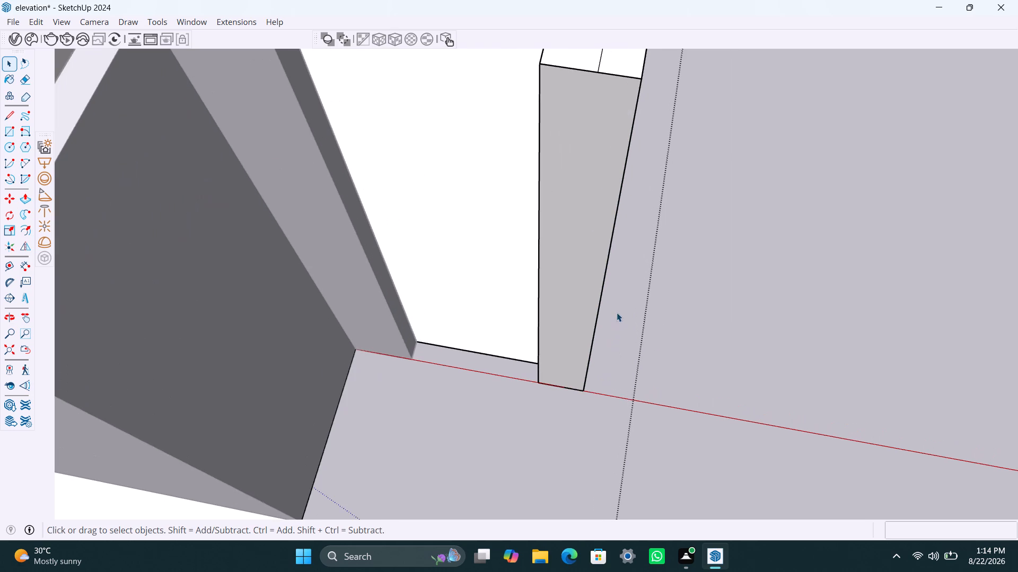
Weld the two segments of the front stub's outer vertical edge into a single edge.
{"action": "left_click", "coordinate": [600, 283]}
{"action": "triple_click", "coordinate": [603, 278]}
{"action": "double_click", "coordinate": [603, 278]}
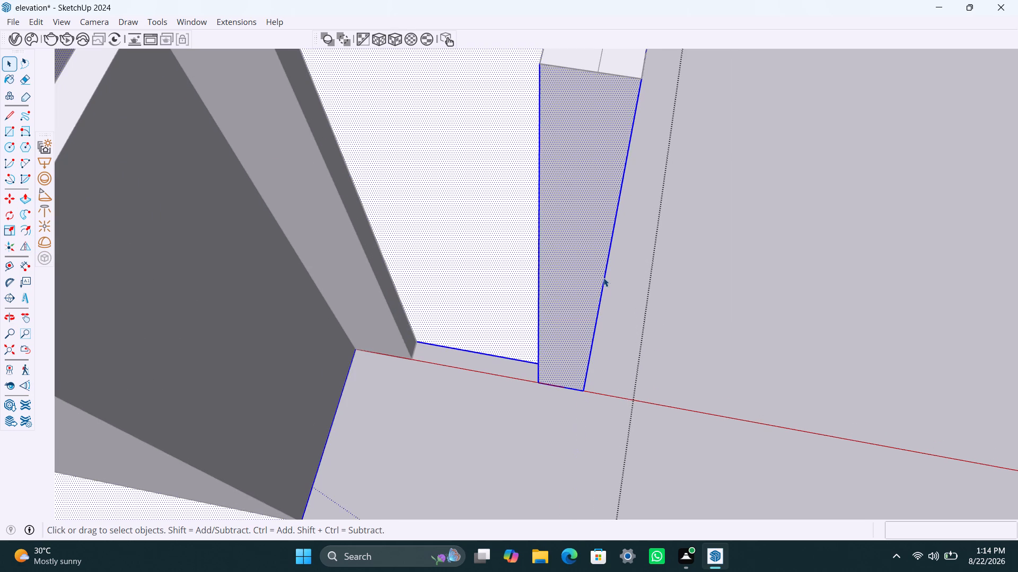
{"action": "left_click", "coordinate": [607, 276]}
{"action": "left_click", "coordinate": [598, 316], "text": "shift"}
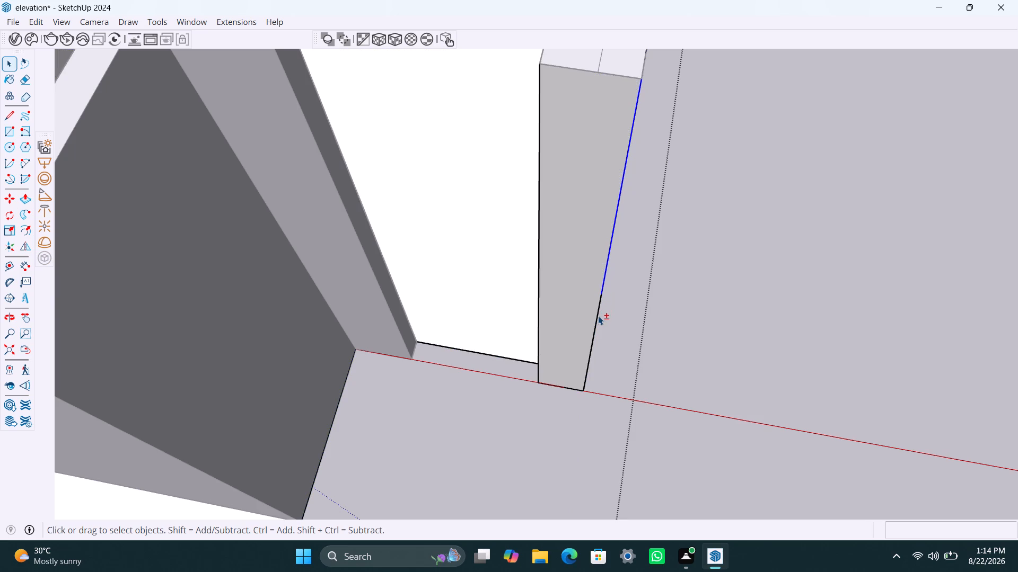
{"action": "scroll", "coordinate": [583, 379], "scroll_direction": "up", "scroll_amount": 13, "text": "shift"}
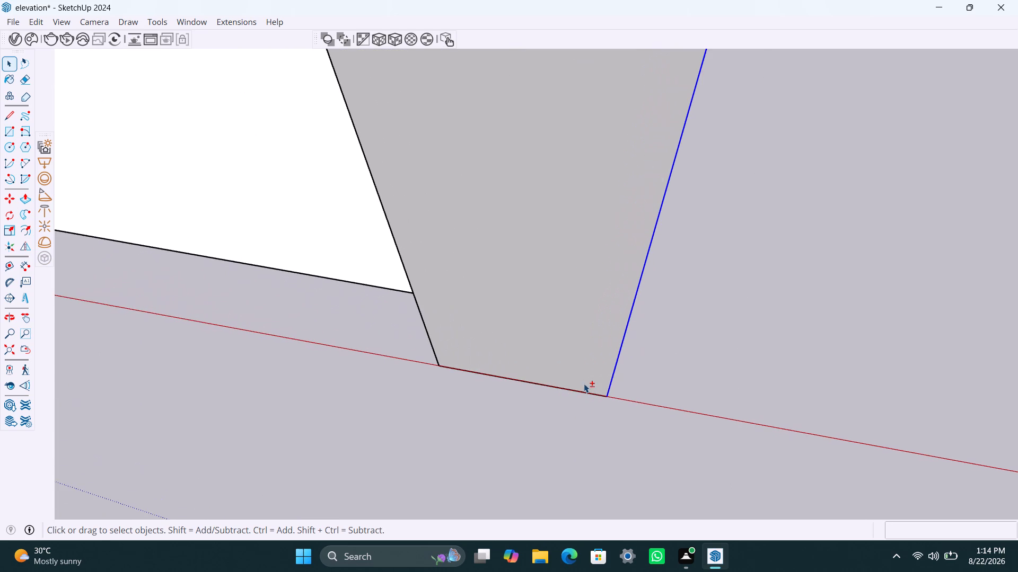
{"action": "right_click", "coordinate": [614, 372], "text": "shift"}
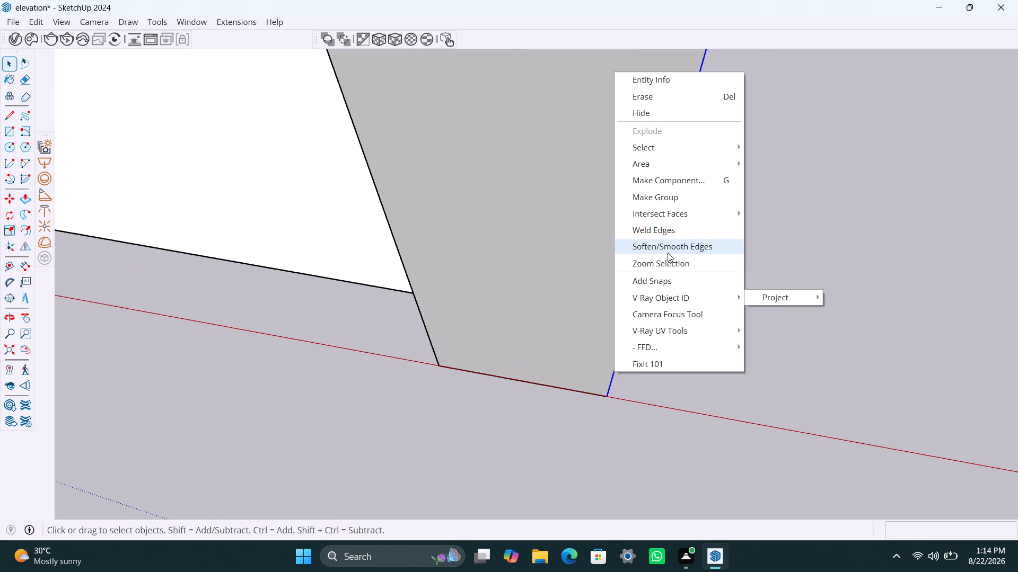
{"action": "left_click", "coordinate": [667, 235]}
{"action": "left_click", "coordinate": [681, 351]}
Copy the front stub's outer vertical edge 9" inward along the red axis.
{"action": "scroll", "coordinate": [664, 351], "scroll_direction": "down", "scroll_amount": 11}
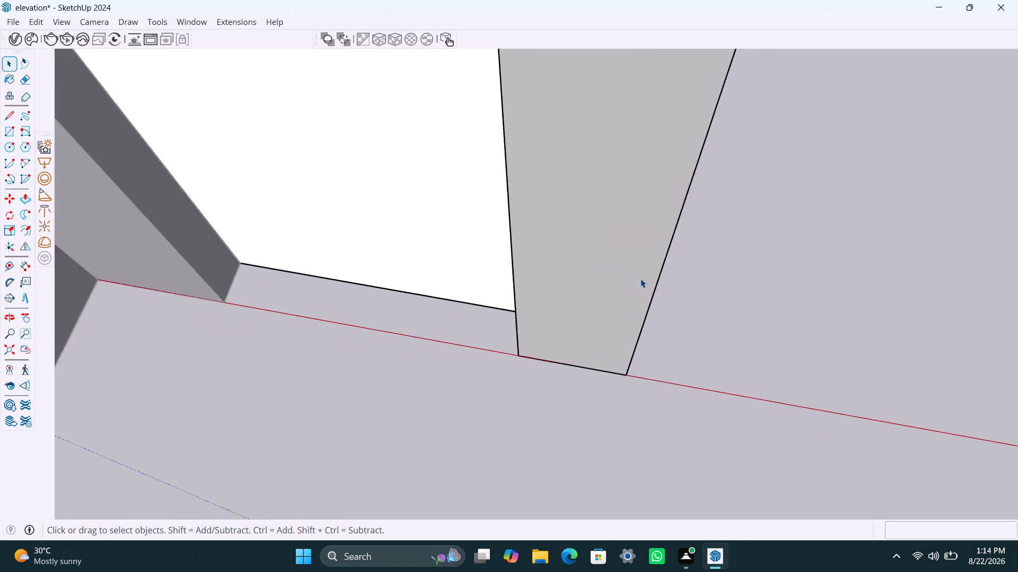
{"action": "scroll", "coordinate": [640, 279], "scroll_direction": "down", "scroll_amount": 15}
{"action": "left_click", "coordinate": [674, 185]}
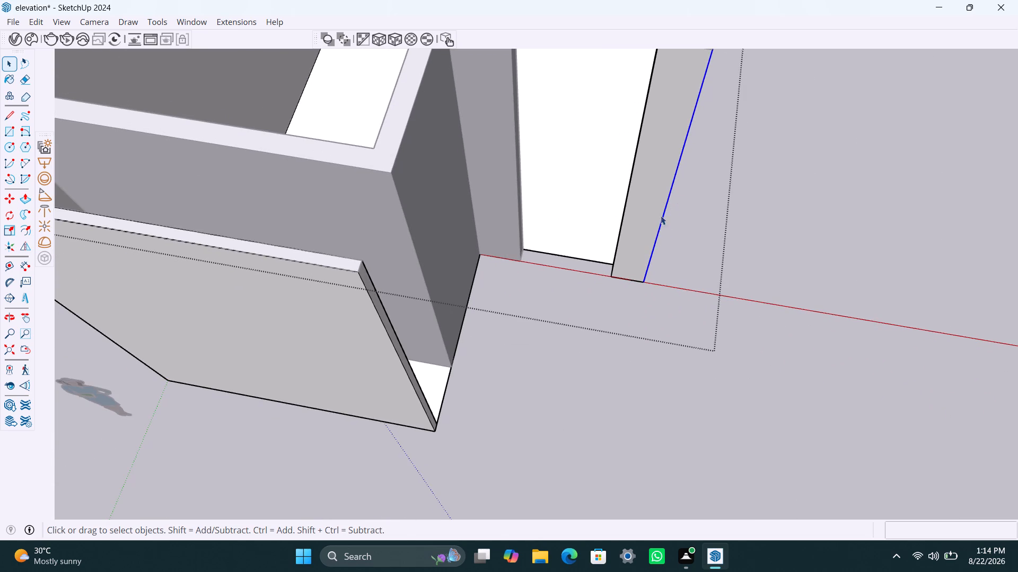
{"action": "key", "text": "m"}
{"action": "left_click", "coordinate": [646, 286]}
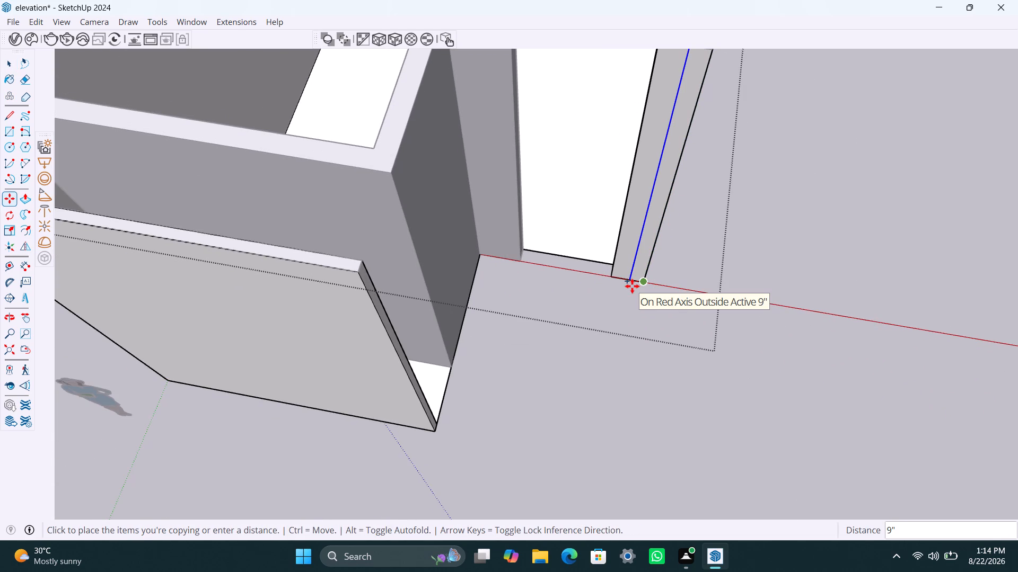
{"action": "type", "text": "9\""}
{"action": "key", "text": "Return"}
{"action": "key", "text": "space"}
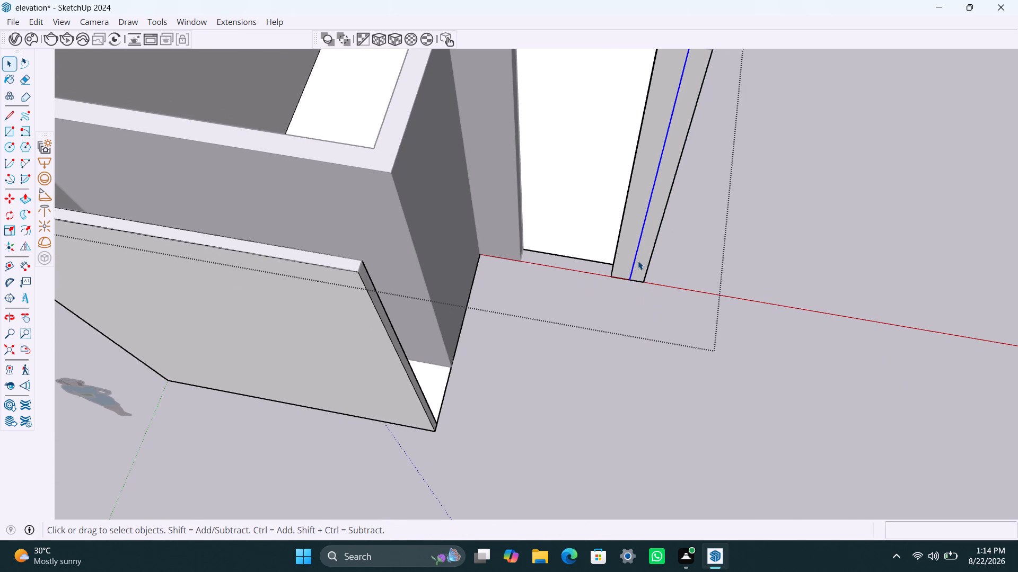
Push/Pull the 9" strip on the stub's front face 10' forward, in line with the front wall.
{"action": "left_click", "coordinate": [638, 261]}
{"action": "key", "text": "p"}
{"action": "left_click", "coordinate": [636, 262]}
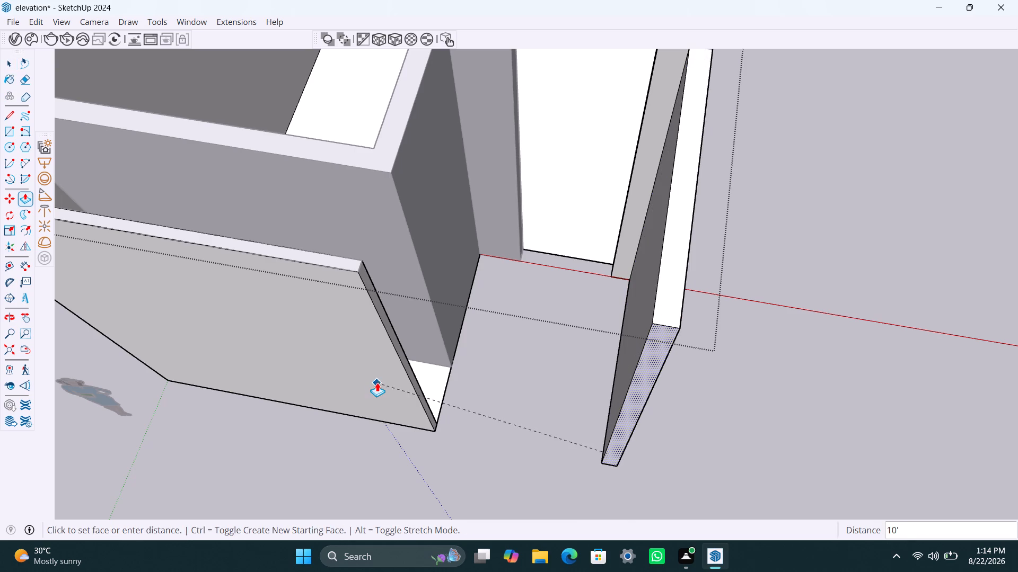
{"action": "left_click", "coordinate": [377, 382]}
{"action": "key", "text": "space"}
{"action": "left_click", "coordinate": [741, 379]}
Inspect the extended side wall and the whole house from the front, above and below.
{"action": "scroll", "coordinate": [612, 364], "scroll_direction": "down", "scroll_amount": 12}
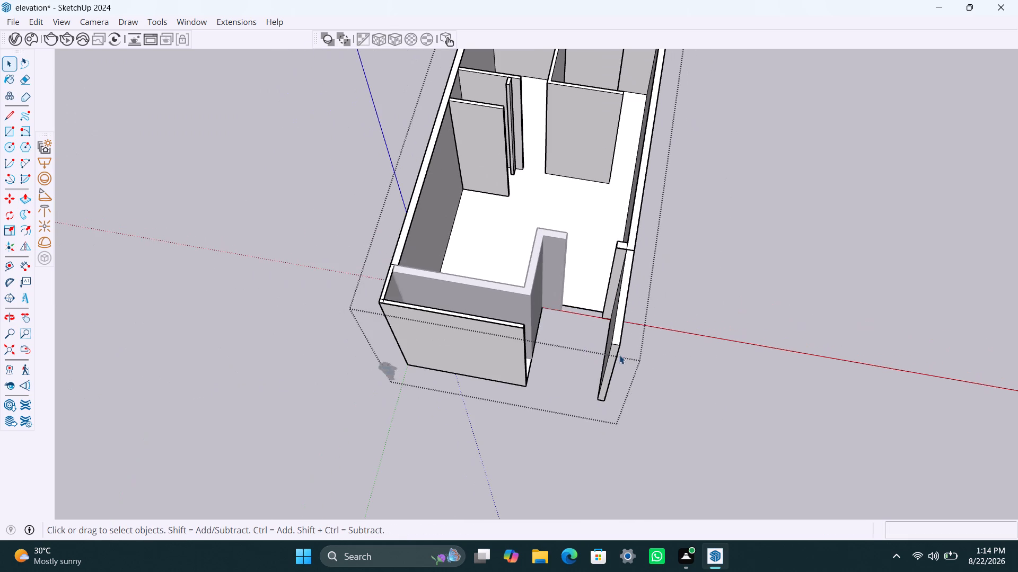
{"action": "triple_click", "coordinate": [709, 293]}
{"action": "scroll", "coordinate": [475, 377], "scroll_direction": "down", "scroll_amount": 4}
{"action": "middle_click_drag", "start_coordinate": [496, 385], "coordinate": [536, 355], "text": "shift"}
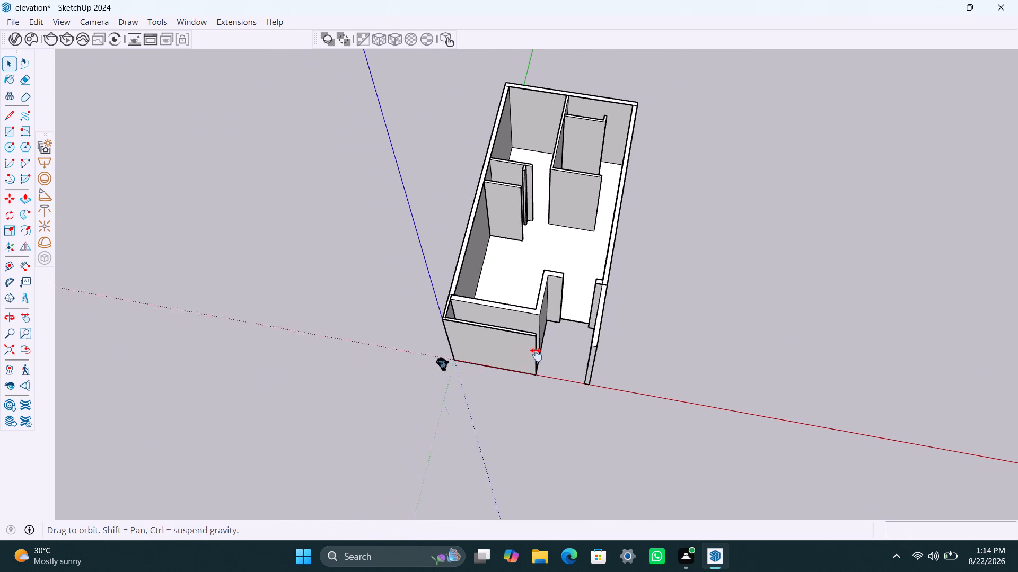
{"action": "middle_click_drag", "start_coordinate": [536, 355], "coordinate": [536, 352], "text": "shift"}
{"action": "scroll", "coordinate": [536, 362], "scroll_direction": "up", "scroll_amount": 1}
{"action": "middle_click_drag", "start_coordinate": [545, 378], "coordinate": [581, 352]}
{"action": "scroll", "coordinate": [581, 343], "scroll_direction": "down", "scroll_amount": 4}
{"action": "middle_click_drag", "start_coordinate": [581, 343], "coordinate": [538, 428]}
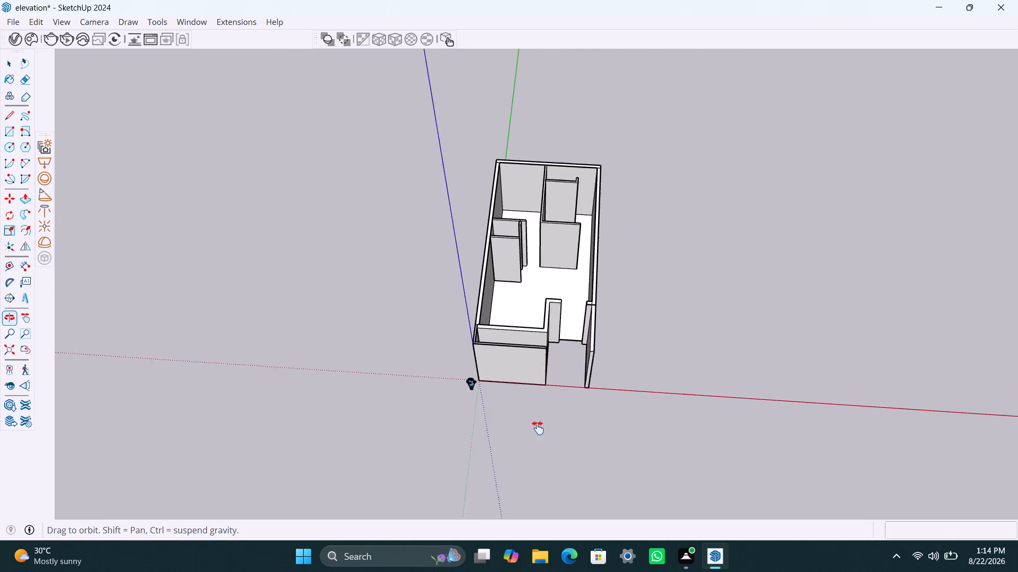
{"action": "middle_click_drag", "start_coordinate": [538, 428], "coordinate": [534, 435]}
{"action": "scroll", "coordinate": [512, 408], "scroll_direction": "up", "scroll_amount": 3}
{"action": "middle_click_drag", "start_coordinate": [512, 407], "coordinate": [512, 531]}
{"action": "scroll", "coordinate": [500, 415], "scroll_direction": "up", "scroll_amount": 2}
{"action": "middle_click_drag", "start_coordinate": [499, 423], "coordinate": [471, 78]}
{"action": "scroll", "coordinate": [564, 571], "scroll_direction": "down", "scroll_amount": 4}
{"action": "middle_click_drag", "start_coordinate": [559, 546], "coordinate": [552, 464]}
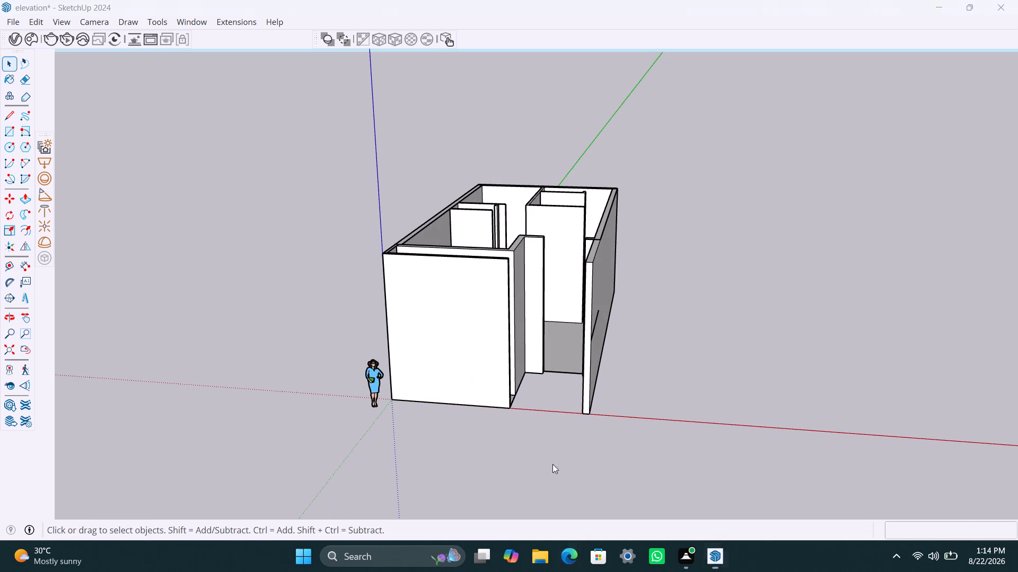
{"action": "middle_click_drag", "start_coordinate": [552, 464], "coordinate": [540, 392]}
{"action": "scroll", "coordinate": [536, 409], "scroll_direction": "down", "scroll_amount": 4}
{"action": "middle_click_drag", "start_coordinate": [528, 421], "coordinate": [578, 118]}
{"action": "scroll", "coordinate": [539, 428], "scroll_direction": "up", "scroll_amount": 4}
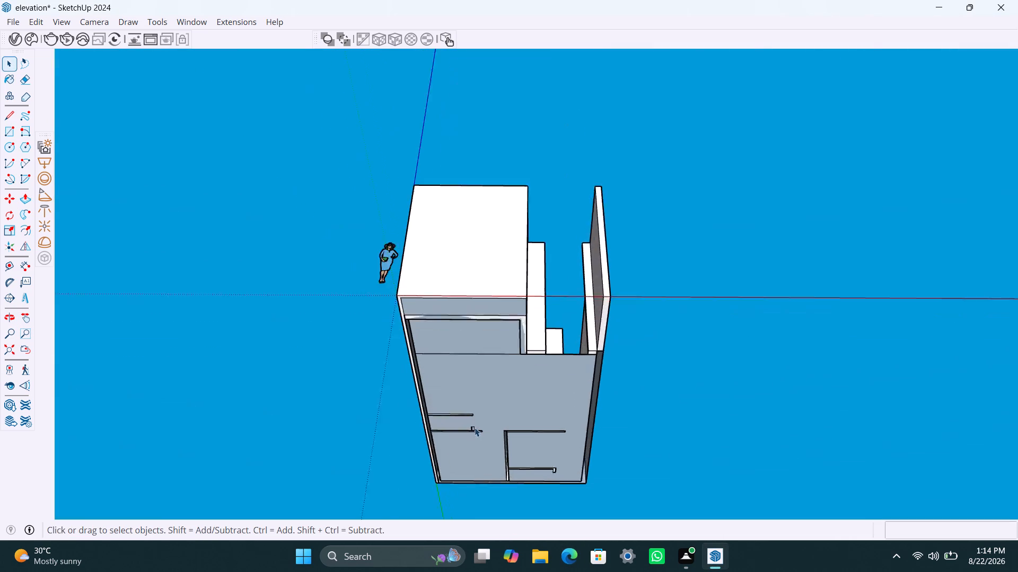
{"action": "left_click", "coordinate": [443, 373]}
{"action": "double_click", "coordinate": [442, 370]}
{"action": "left_click", "coordinate": [447, 359]}
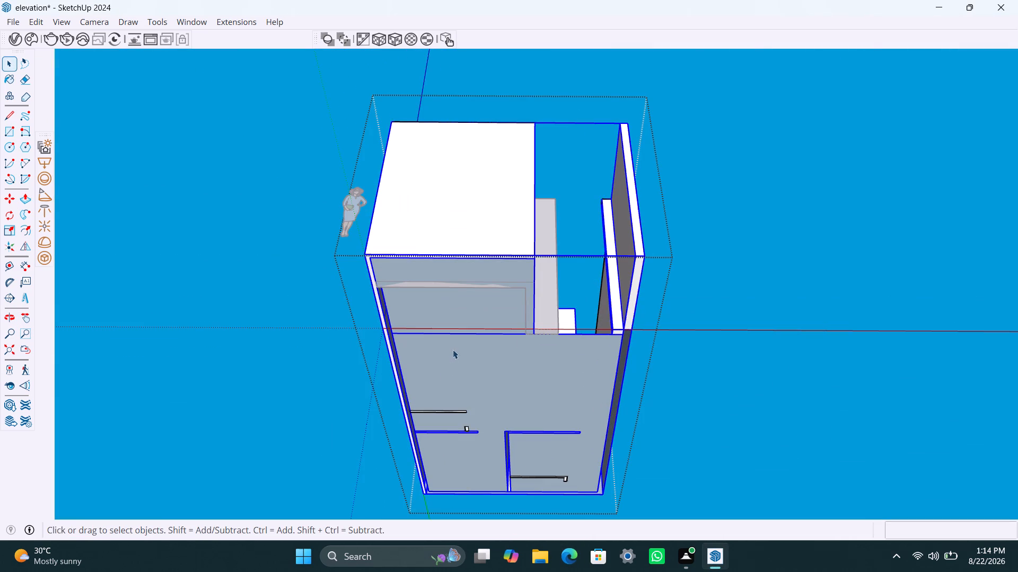
{"action": "left_click", "coordinate": [455, 346]}
{"action": "scroll", "coordinate": [472, 305], "scroll_direction": "down", "scroll_amount": 5}
{"action": "middle_click_drag", "start_coordinate": [484, 291], "coordinate": [506, 489]}
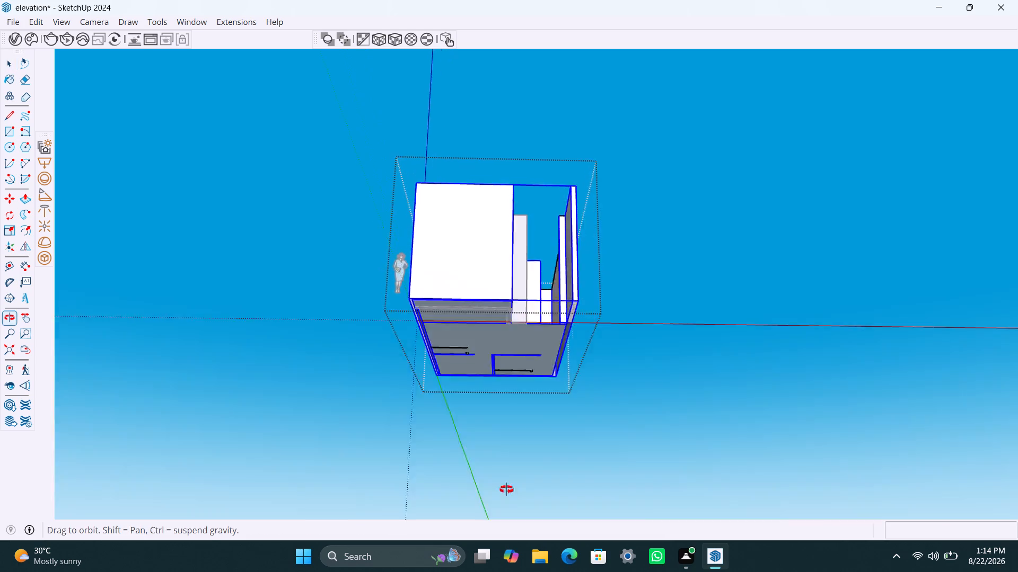
{"action": "middle_click_drag", "start_coordinate": [506, 489], "coordinate": [509, 534]}
{"action": "middle_click_drag", "start_coordinate": [486, 218], "coordinate": [503, 464]}
{"action": "scroll", "coordinate": [498, 214], "scroll_direction": "up", "scroll_amount": 4}
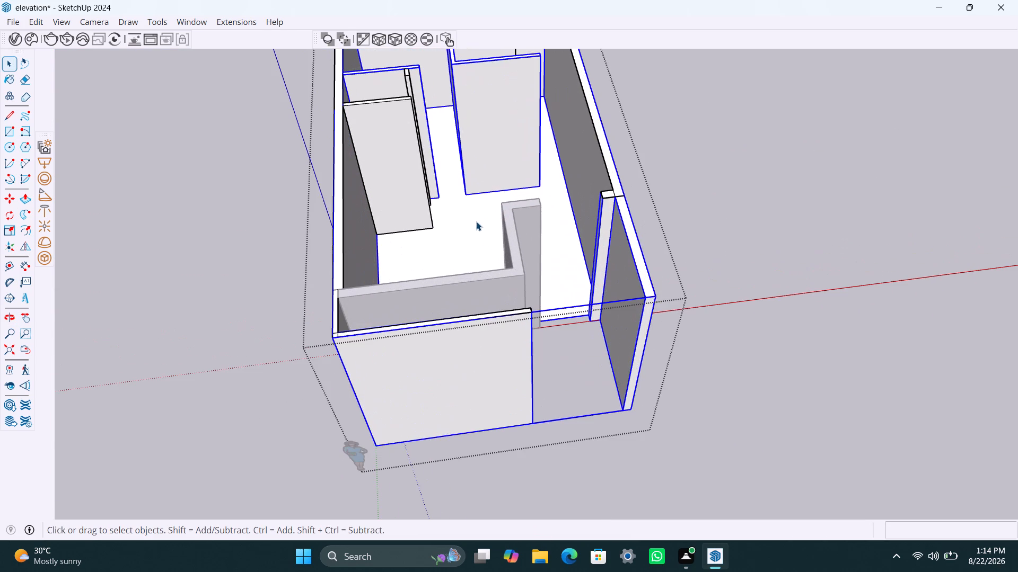
Group the main floor face and the front floor face together, separate from the walls.
{"action": "left_click", "coordinate": [476, 222]}
{"action": "triple_click", "coordinate": [453, 234]}
{"action": "left_click", "coordinate": [454, 235]}
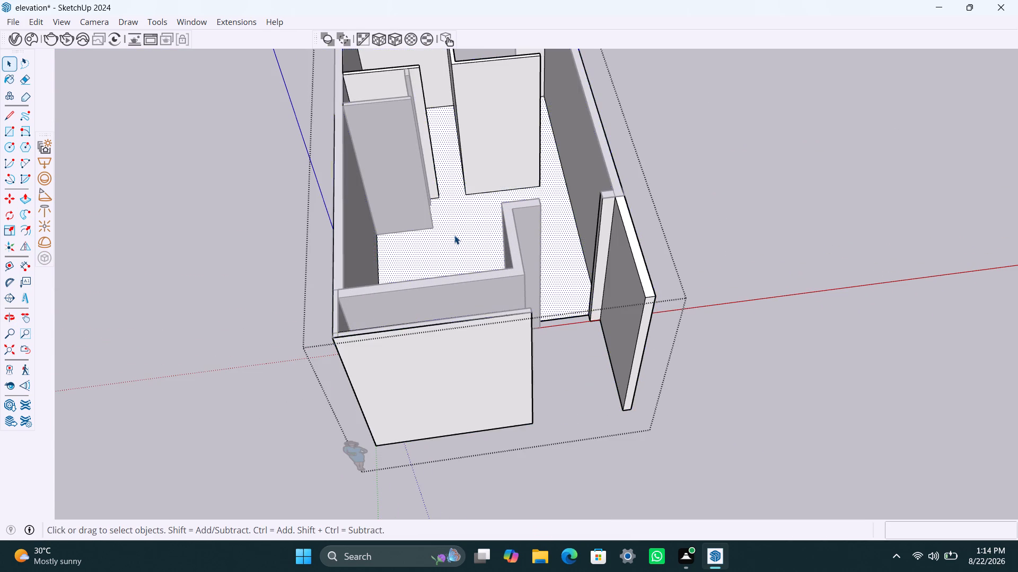
{"action": "scroll", "coordinate": [451, 239], "scroll_direction": "down", "scroll_amount": 4}
{"action": "middle_click_drag", "start_coordinate": [445, 249], "coordinate": [312, 272]}
{"action": "scroll", "coordinate": [472, 206], "scroll_direction": "up", "scroll_amount": 4}
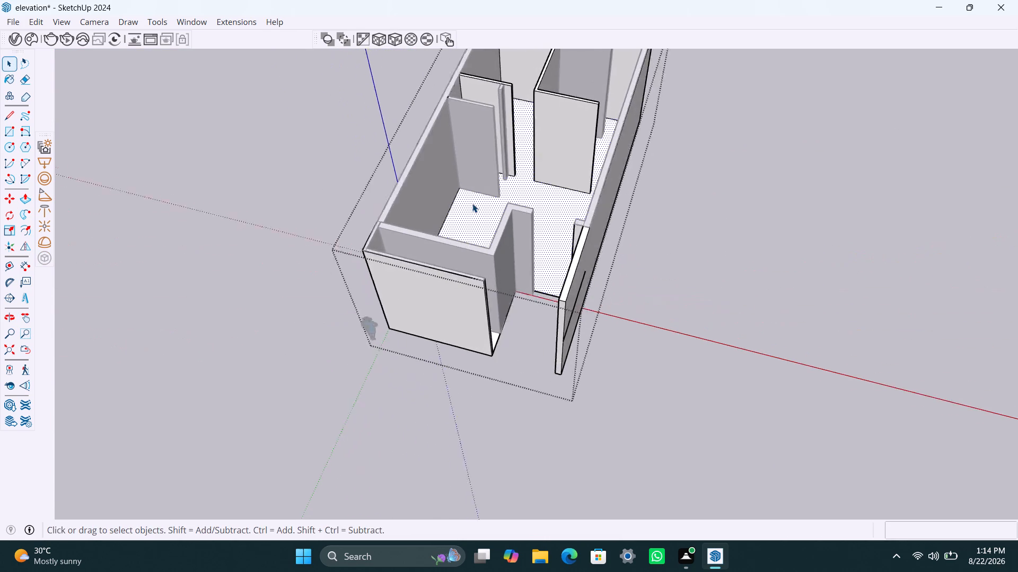
{"action": "middle_click_drag", "start_coordinate": [473, 224], "coordinate": [489, 361]}
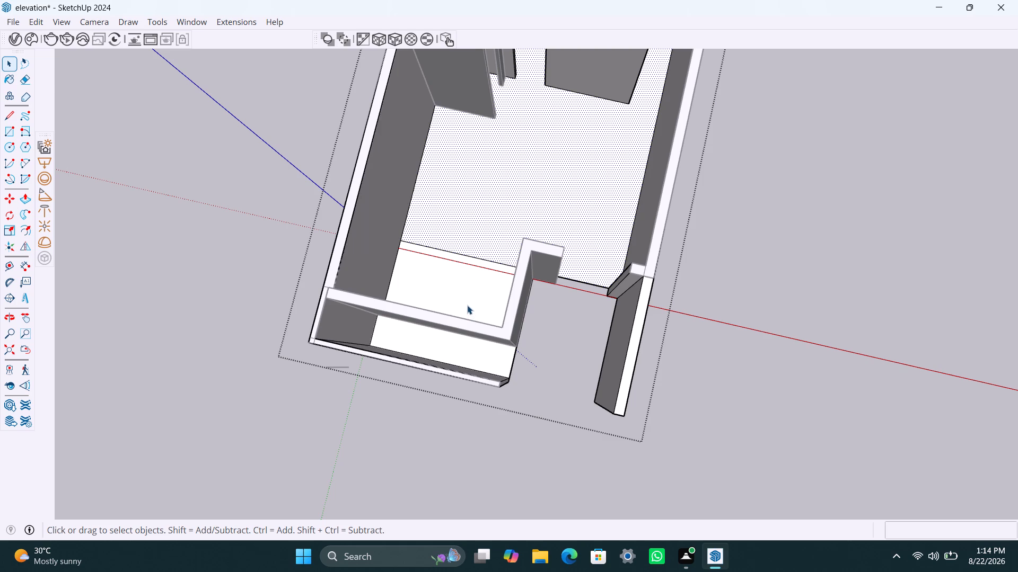
{"action": "left_click", "coordinate": [466, 301], "text": "shift"}
{"action": "right_click", "coordinate": [471, 279]}
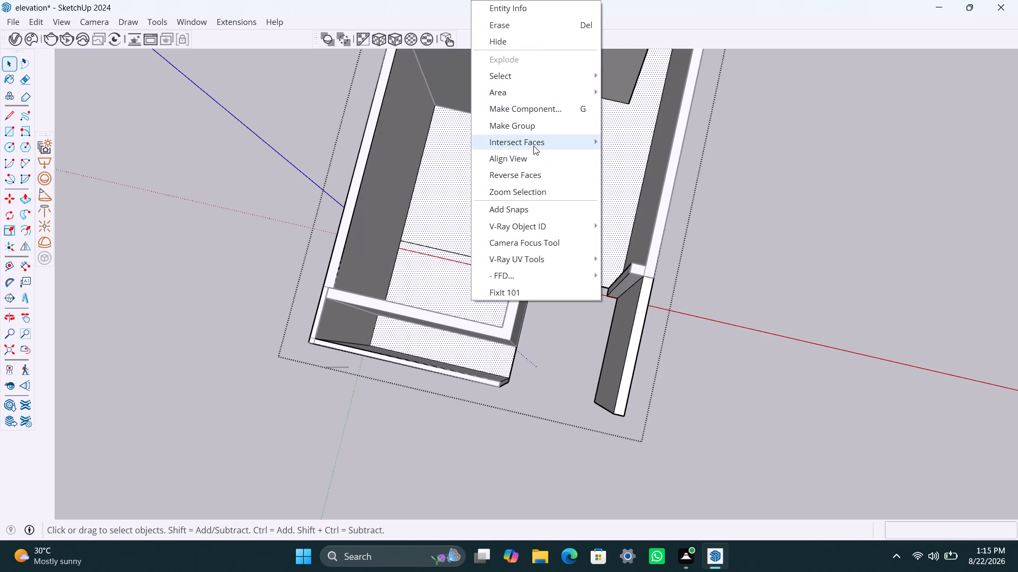
{"action": "left_click", "coordinate": [522, 122]}
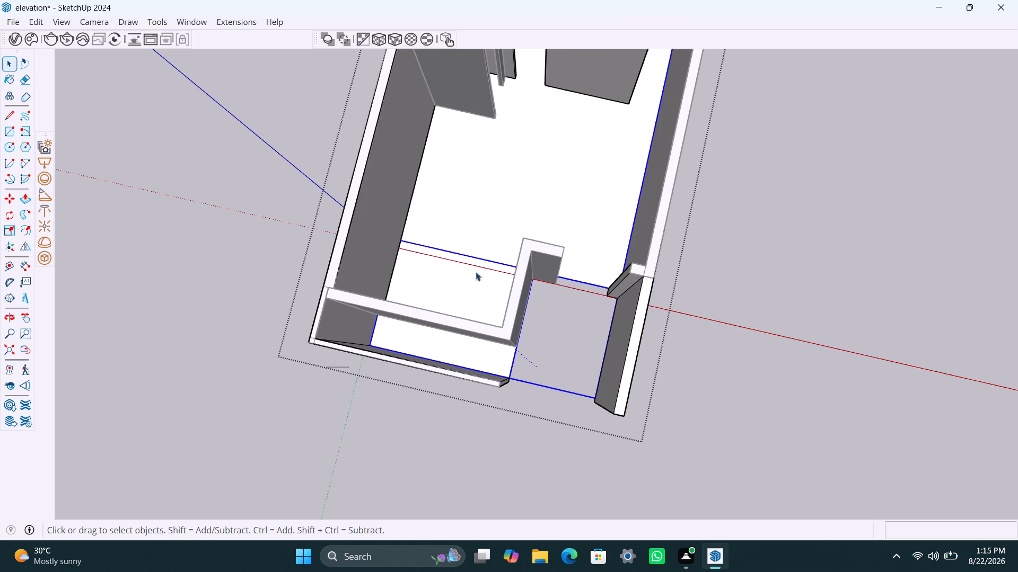
Open the floor group and Push/Pull the main floor face 6" downward.
{"action": "left_click", "coordinate": [476, 231]}
{"action": "triple_click", "coordinate": [477, 230]}
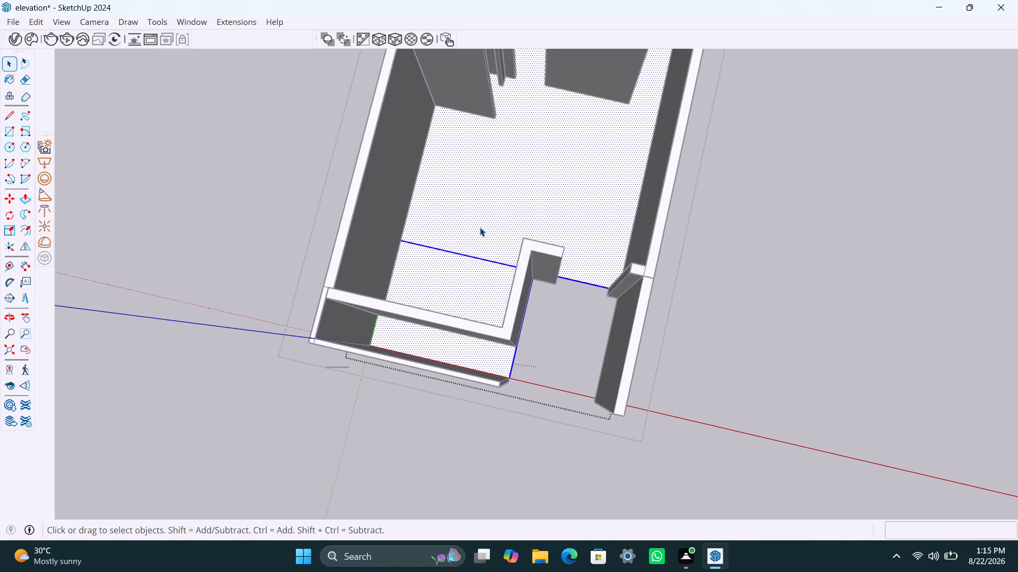
{"action": "key", "text": "p"}
{"action": "left_click", "coordinate": [480, 227]}
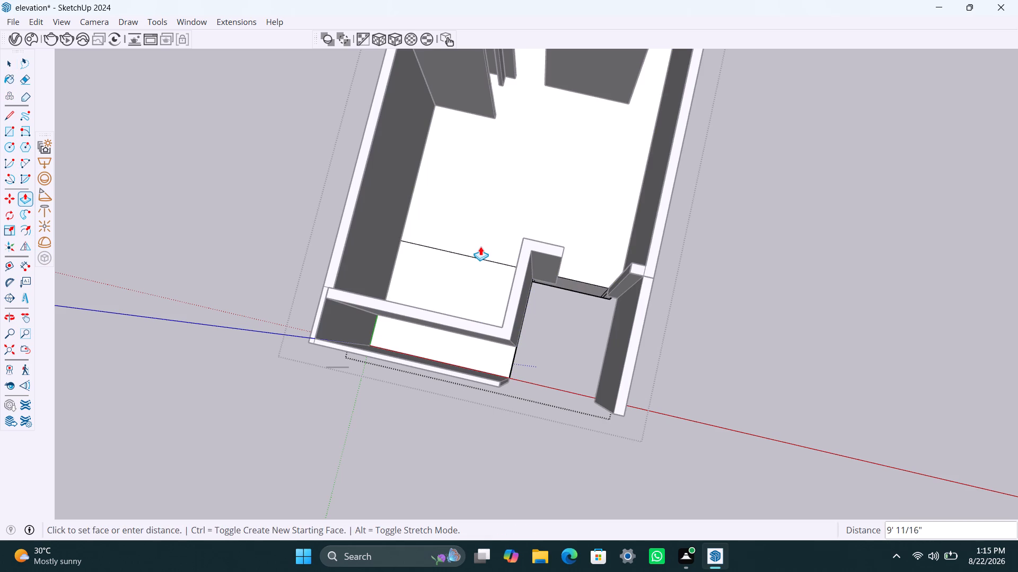
{"action": "type", "text": "6\""}
{"action": "key", "text": "Return"}
{"action": "key", "text": "space"}
Push/Pull the front section of the floor 6" downward, level with the main slab.
{"action": "left_click", "coordinate": [469, 289]}
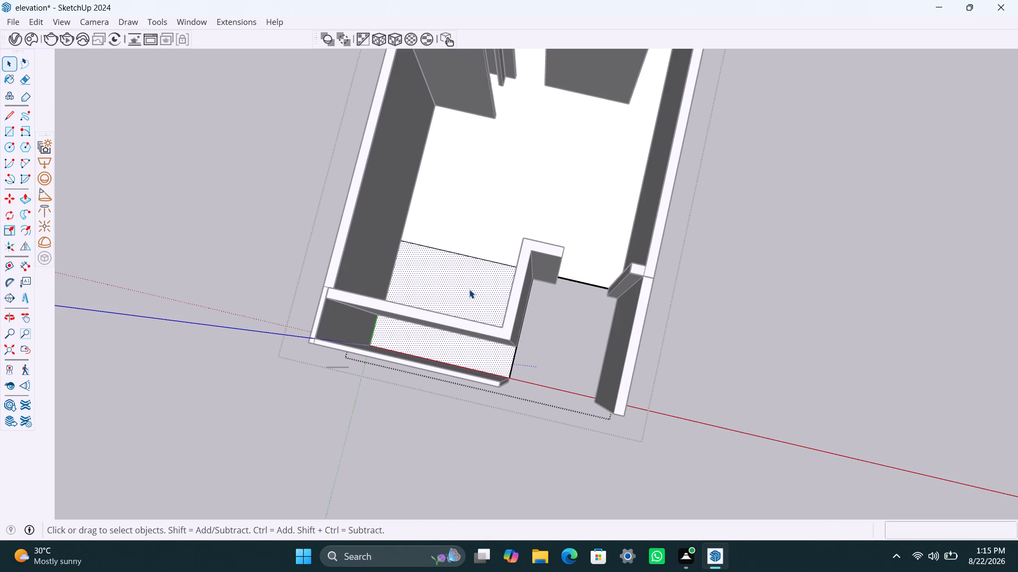
{"action": "key", "text": "p"}
{"action": "left_click", "coordinate": [470, 289]}
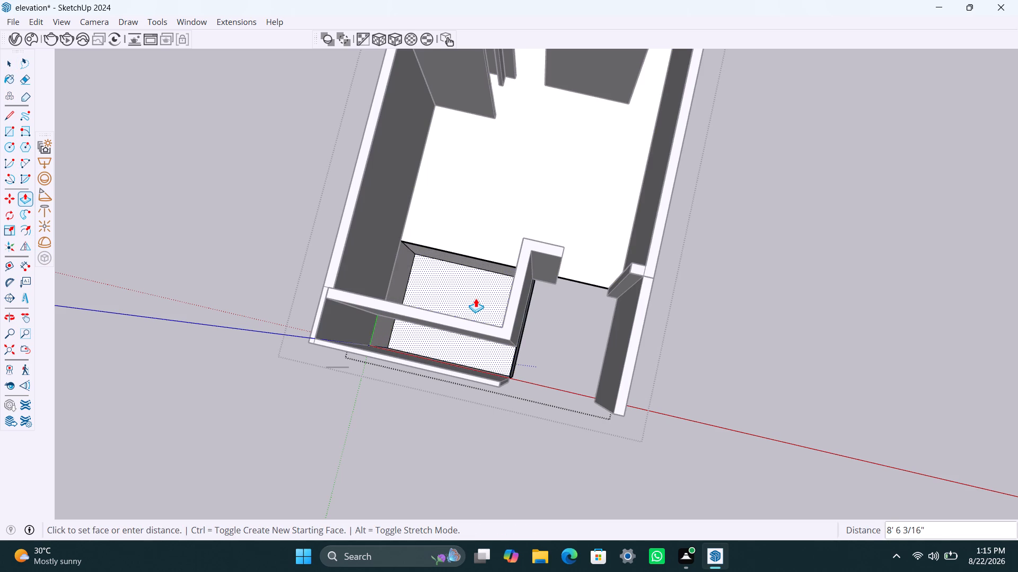
{"action": "key", "text": "Escape"}
{"action": "scroll", "coordinate": [473, 279], "scroll_direction": "down", "scroll_amount": 5}
{"action": "middle_click_drag", "start_coordinate": [473, 301], "coordinate": [271, 122]}
{"action": "scroll", "coordinate": [455, 343], "scroll_direction": "up", "scroll_amount": 8}
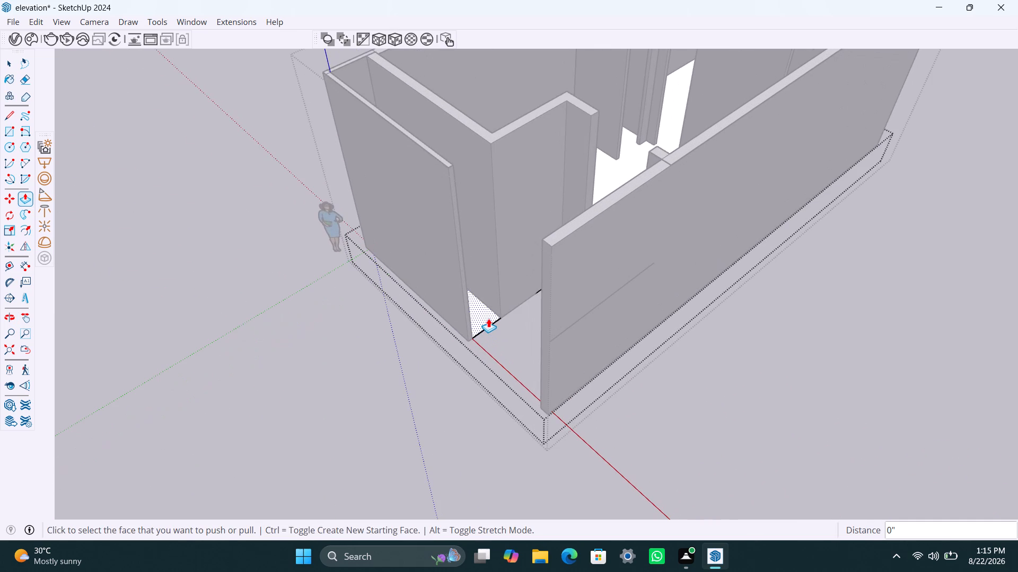
{"action": "left_click", "coordinate": [488, 318]}
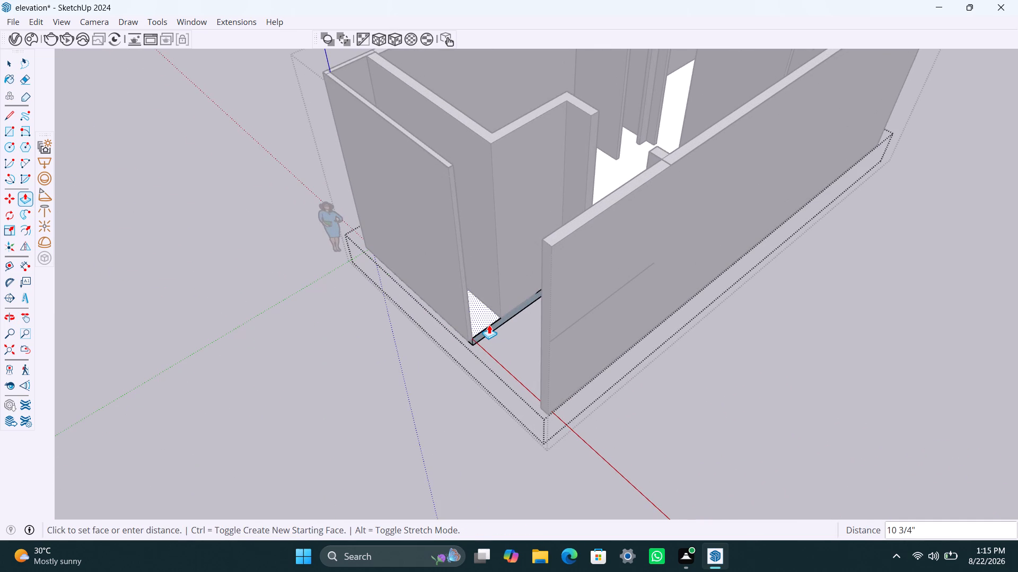
{"action": "key", "text": "9"}
{"action": "key", "text": "BackSpace"}
{"action": "type", "text": "6\""}
{"action": "key", "text": "Return"}
{"action": "key", "text": "space"}
Push/Pull the front slab's side face 1' 3" across the entrance gap toward the extended side wall.
{"action": "scroll", "coordinate": [408, 335], "scroll_direction": "down", "scroll_amount": 6}
{"action": "middle_click_drag", "start_coordinate": [353, 437], "coordinate": [453, 432]}
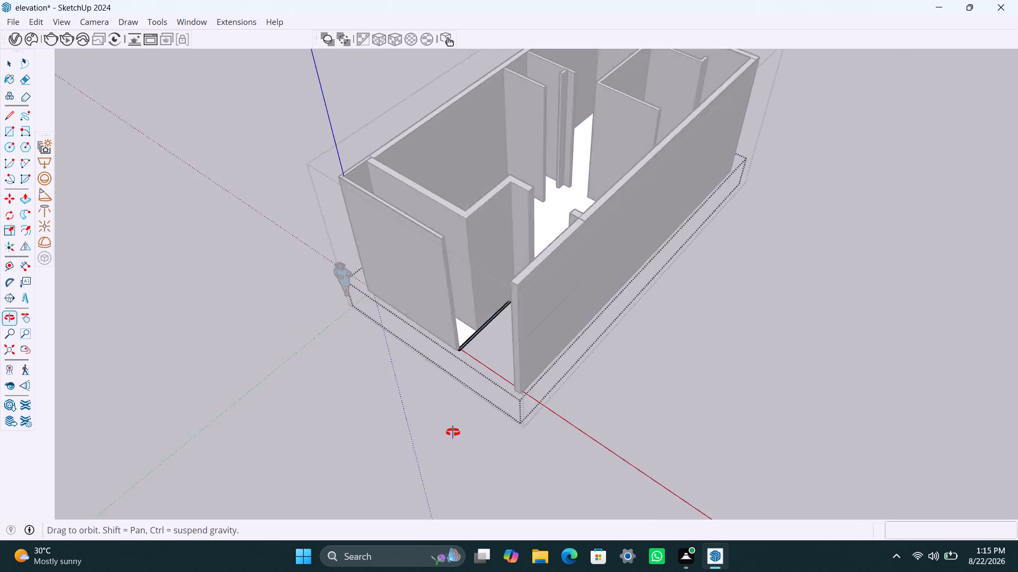
{"action": "middle_click_drag", "start_coordinate": [453, 432], "coordinate": [593, 379]}
{"action": "scroll", "coordinate": [565, 338], "scroll_direction": "up", "scroll_amount": 9}
{"action": "middle_click_drag", "start_coordinate": [515, 353], "coordinate": [242, 222]}
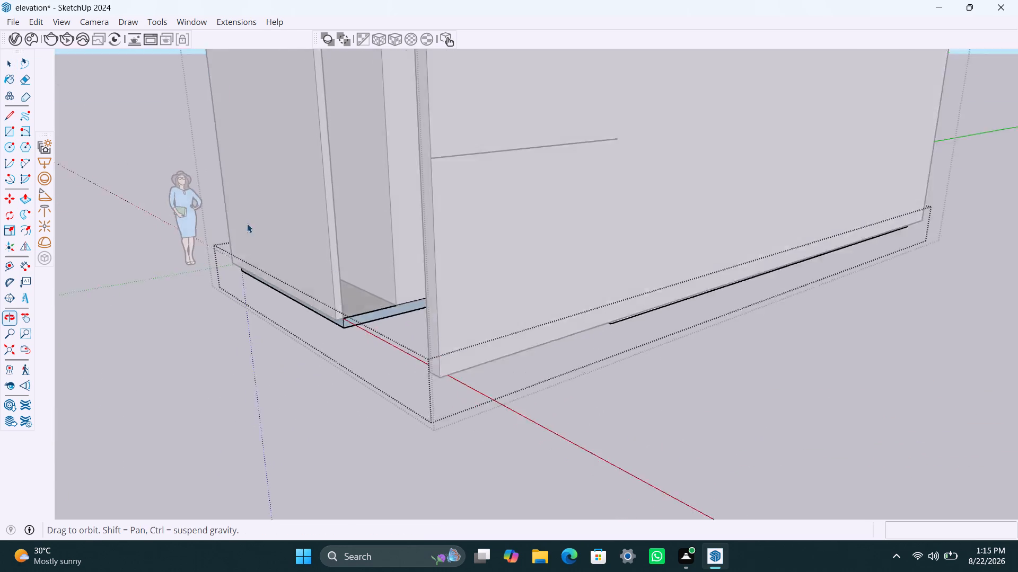
{"action": "scroll", "coordinate": [508, 360], "scroll_direction": "up", "scroll_amount": 4}
{"action": "middle_click_drag", "start_coordinate": [506, 368], "coordinate": [404, 211]}
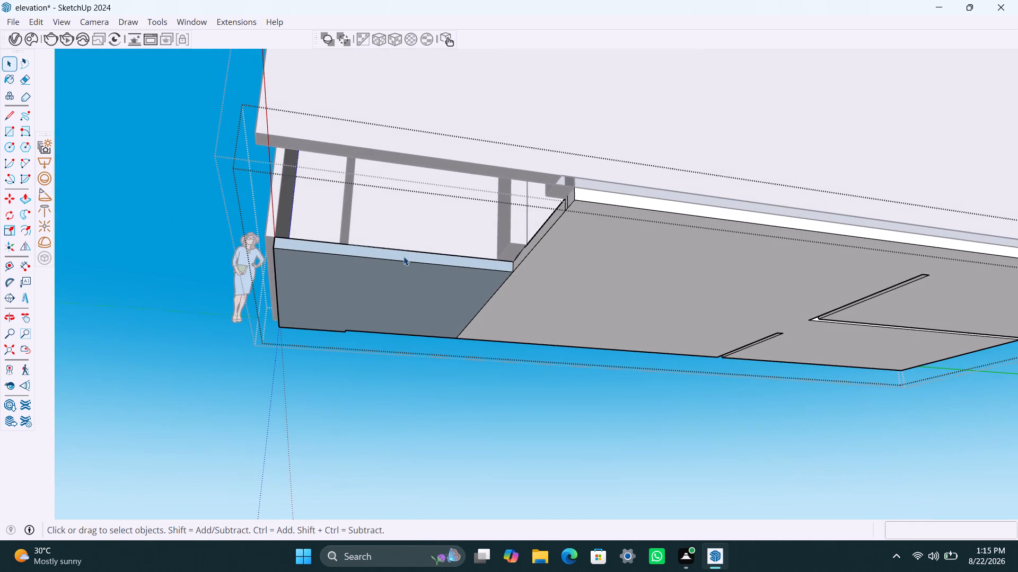
{"action": "left_click", "coordinate": [403, 256]}
{"action": "key", "text": "p"}
{"action": "left_click", "coordinate": [403, 256]}
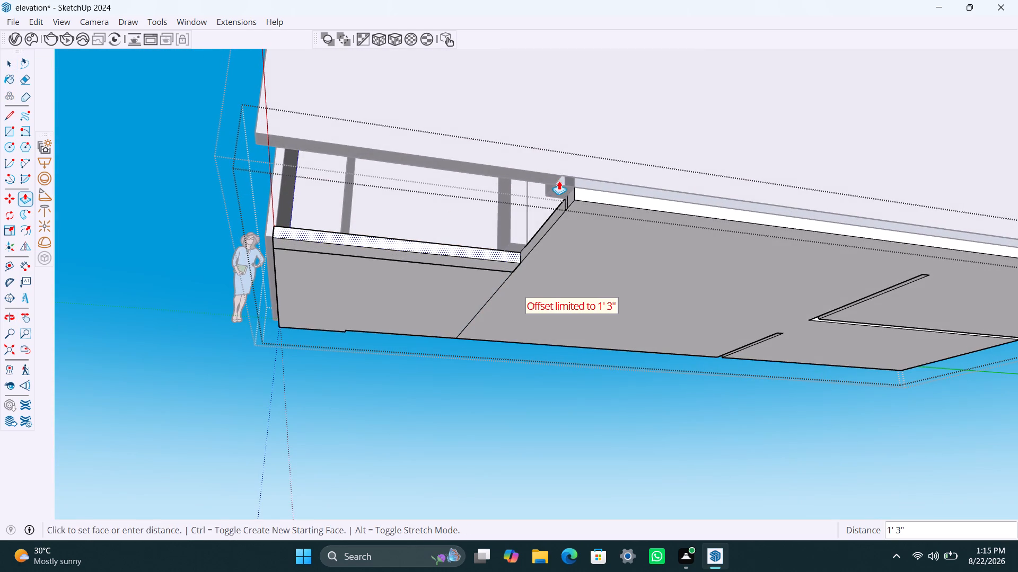
{"action": "left_click", "coordinate": [574, 194]}
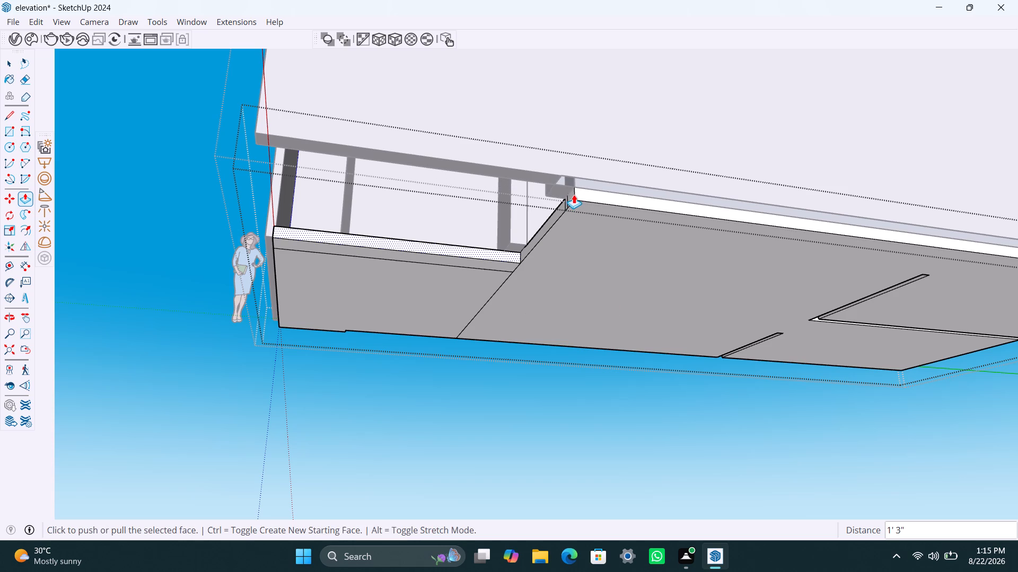
{"action": "key", "text": "space"}
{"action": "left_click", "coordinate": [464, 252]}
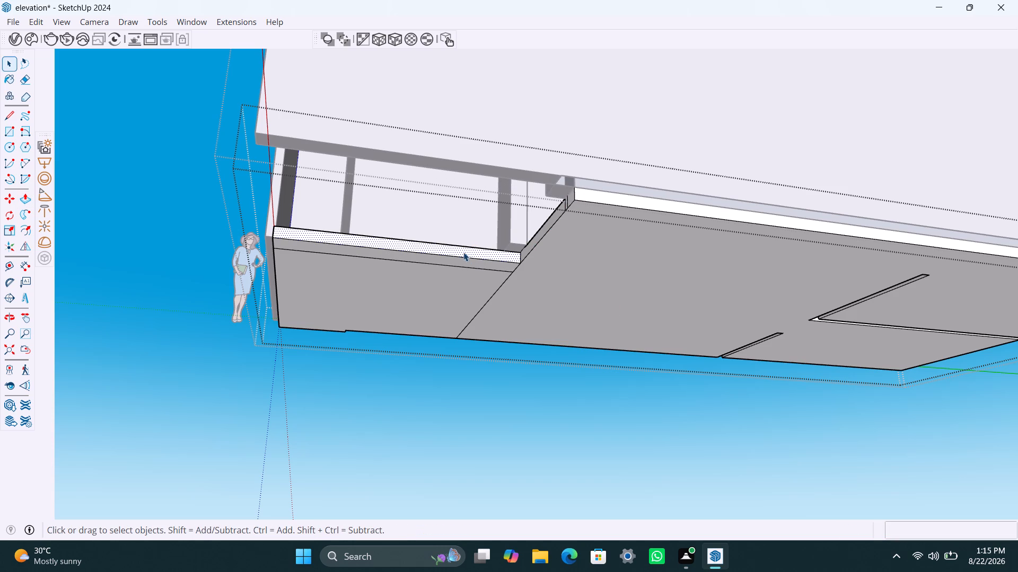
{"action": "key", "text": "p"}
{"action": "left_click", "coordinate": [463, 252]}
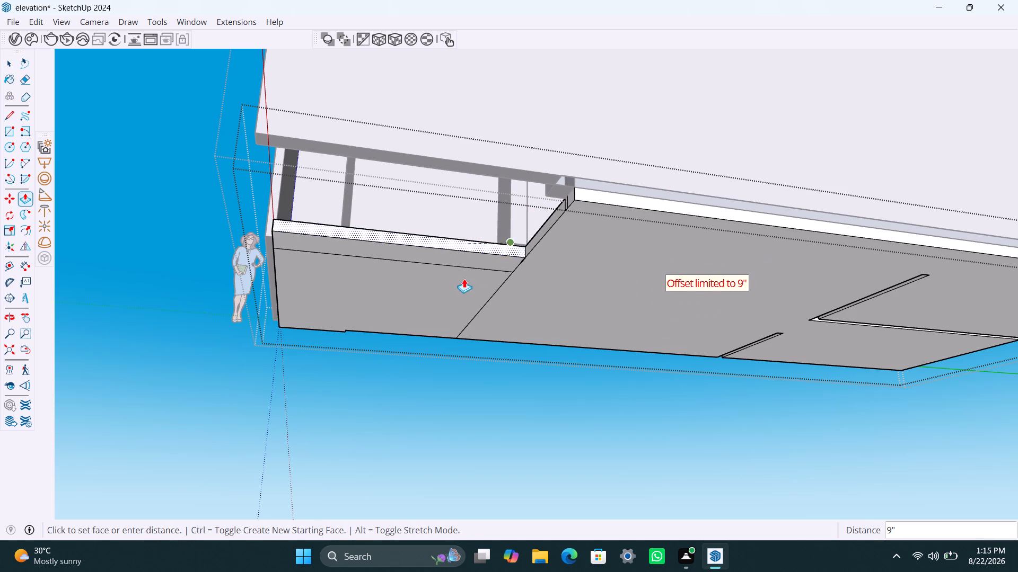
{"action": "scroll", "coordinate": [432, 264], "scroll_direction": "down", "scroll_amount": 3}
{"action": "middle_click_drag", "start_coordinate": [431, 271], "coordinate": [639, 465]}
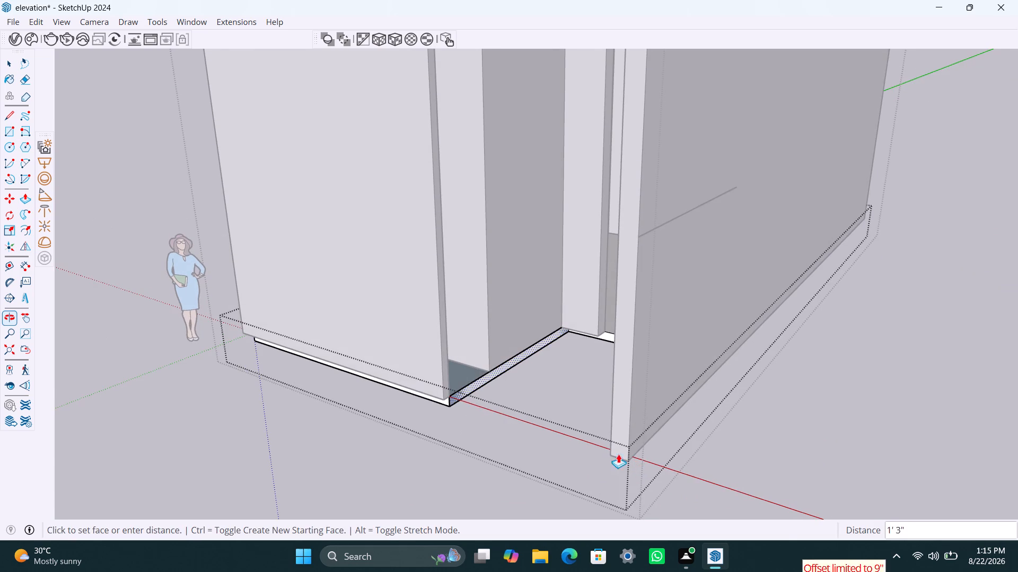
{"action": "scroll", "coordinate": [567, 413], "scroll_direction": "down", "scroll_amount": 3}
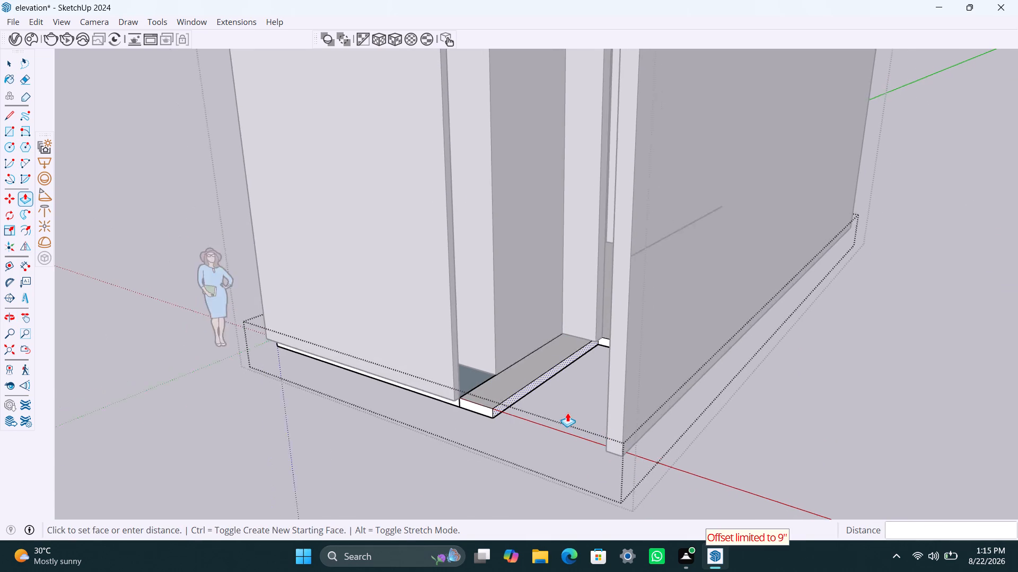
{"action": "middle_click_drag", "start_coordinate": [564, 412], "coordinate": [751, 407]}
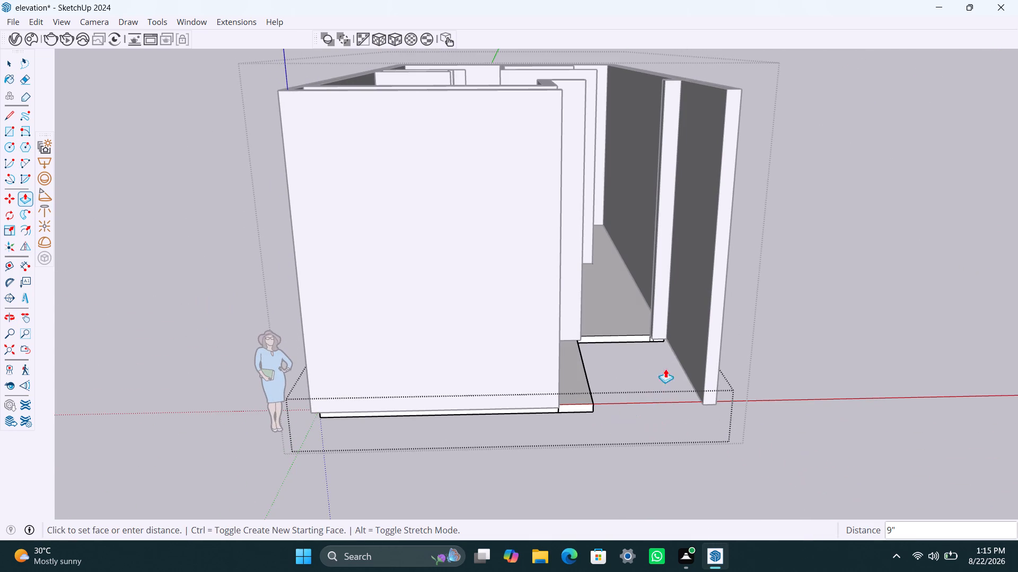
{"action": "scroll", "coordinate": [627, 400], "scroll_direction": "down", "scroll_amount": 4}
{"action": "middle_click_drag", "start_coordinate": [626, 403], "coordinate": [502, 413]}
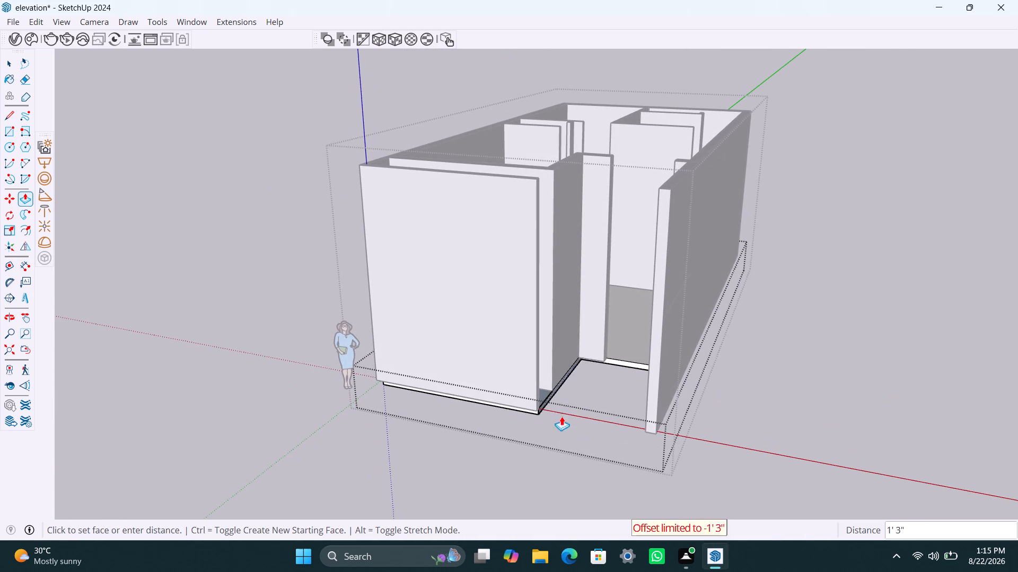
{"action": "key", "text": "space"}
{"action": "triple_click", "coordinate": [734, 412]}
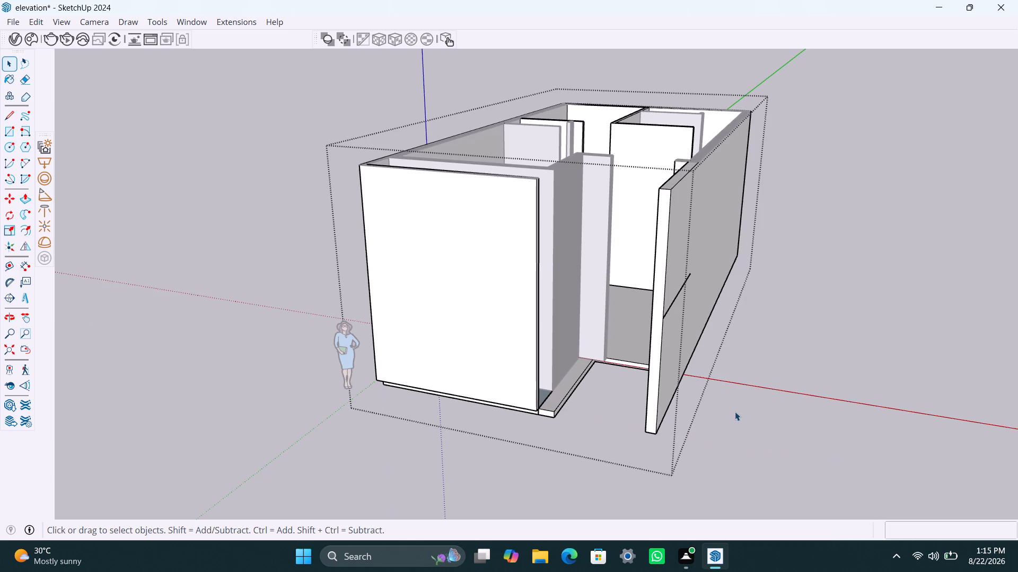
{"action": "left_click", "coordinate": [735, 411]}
Reopen the floor group and reverse all connected faces of the slab.
{"action": "scroll", "coordinate": [503, 405], "scroll_direction": "up", "scroll_amount": 2}
{"action": "middle_click_drag", "start_coordinate": [511, 384], "coordinate": [394, 499]}
{"action": "scroll", "coordinate": [470, 432], "scroll_direction": "up", "scroll_amount": 3}
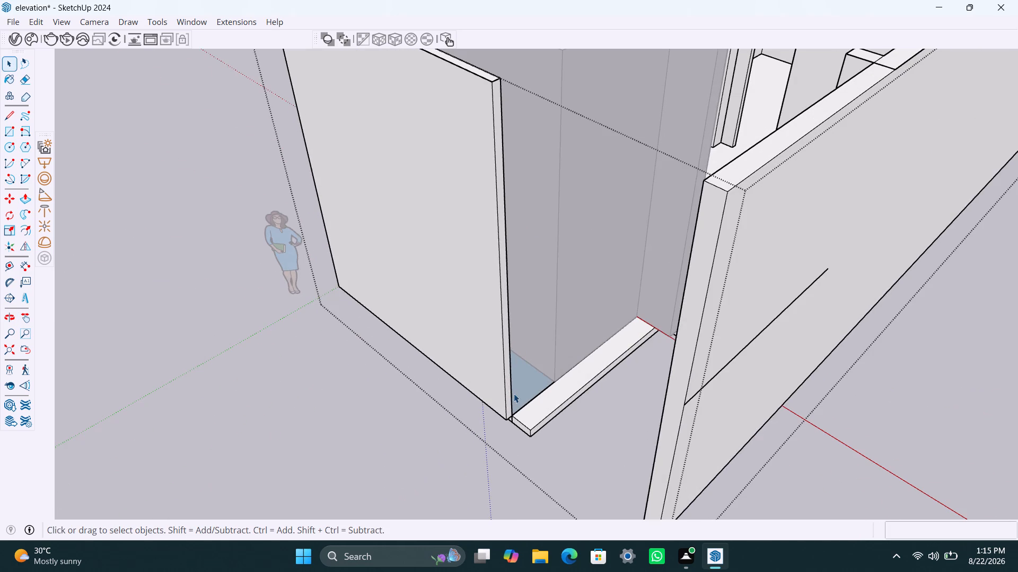
{"action": "left_click", "coordinate": [517, 392]}
{"action": "triple_click", "coordinate": [524, 389]}
{"action": "double_click", "coordinate": [525, 389]}
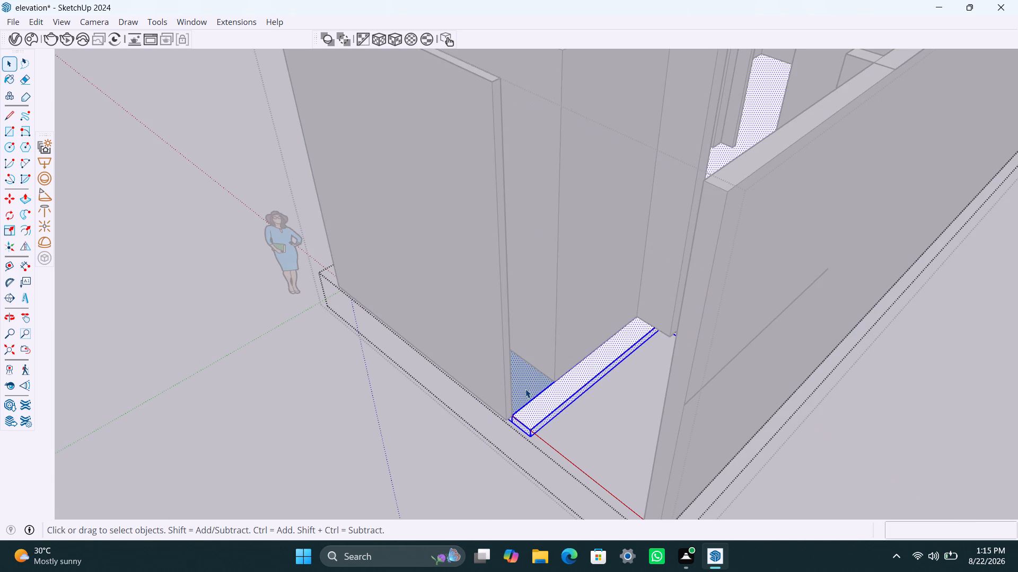
{"action": "left_click", "coordinate": [525, 389]}
{"action": "right_click", "coordinate": [525, 389]}
{"action": "left_click", "coordinate": [577, 197]}
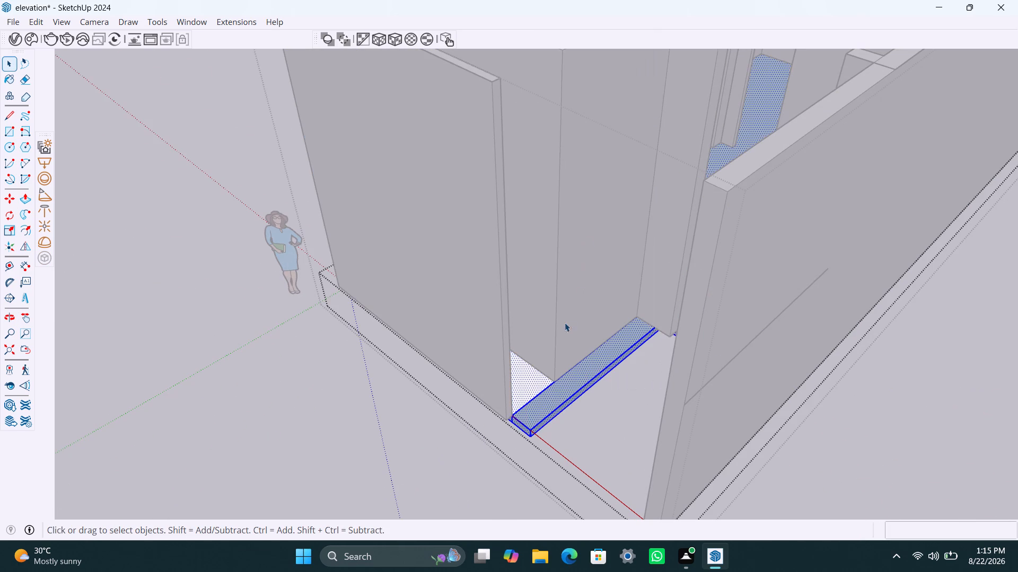
Reverse the top face of the slab strip in the entrance gap.
{"action": "double_click", "coordinate": [542, 403]}
{"action": "right_click", "coordinate": [543, 401]}
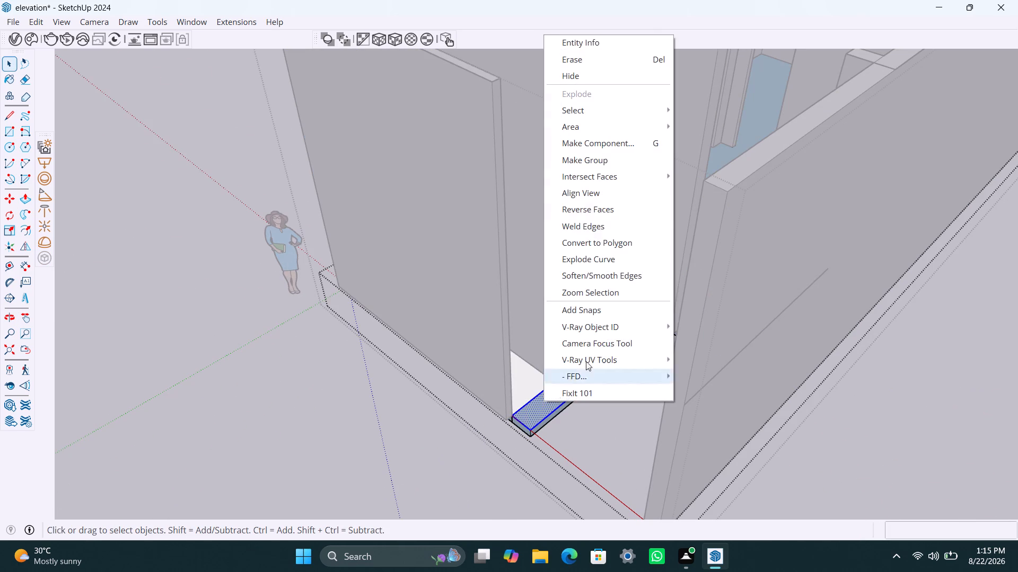
{"action": "right_click", "coordinate": [589, 178]}
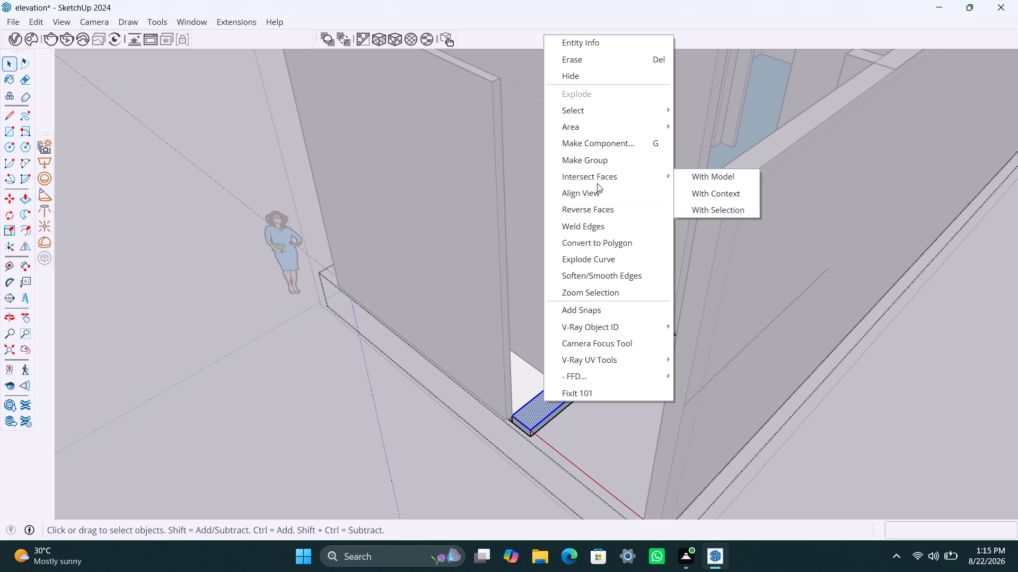
{"action": "left_click", "coordinate": [592, 208]}
Push/Pull the entrance strip's side face 9" further toward the side wall.
{"action": "scroll", "coordinate": [553, 414], "scroll_direction": "up", "scroll_amount": 3}
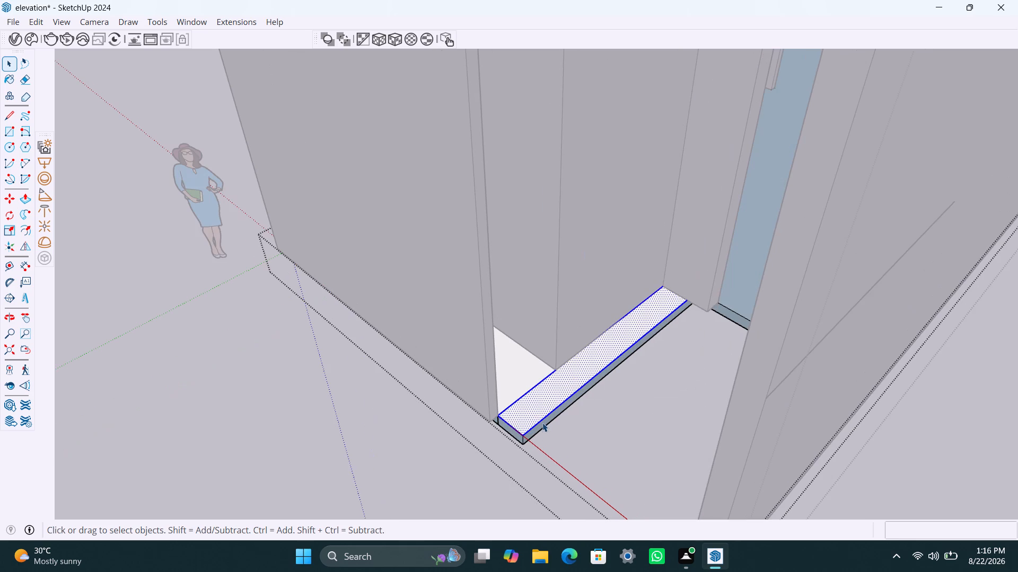
{"action": "left_click", "coordinate": [542, 423]}
{"action": "key", "text": "p"}
{"action": "left_click", "coordinate": [545, 420]}
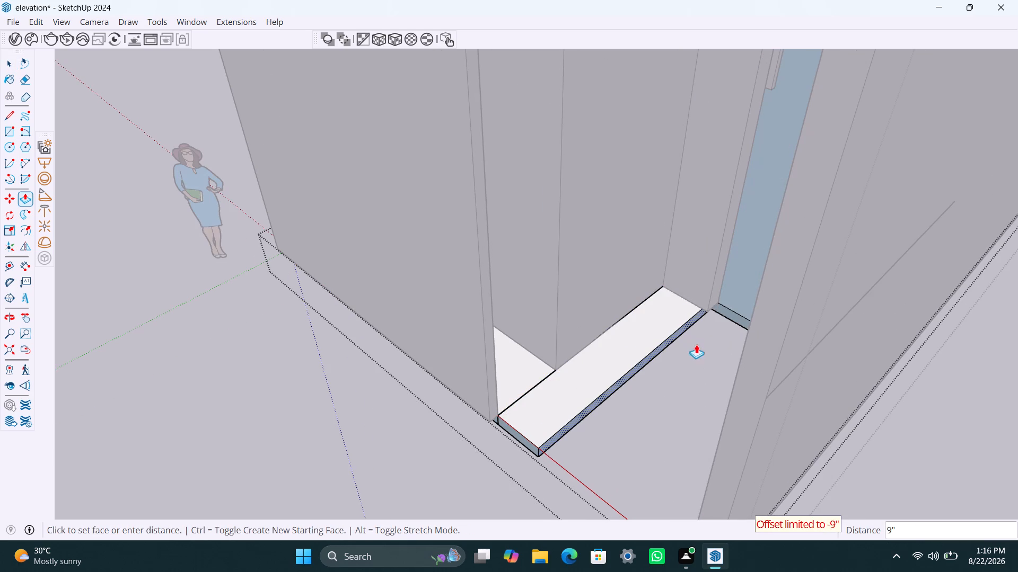
{"action": "left_click", "coordinate": [708, 358]}
{"action": "key", "text": "space"}
Push/Pull the entrance strip's side face another 3' toward the side wall.
{"action": "left_click", "coordinate": [593, 410]}
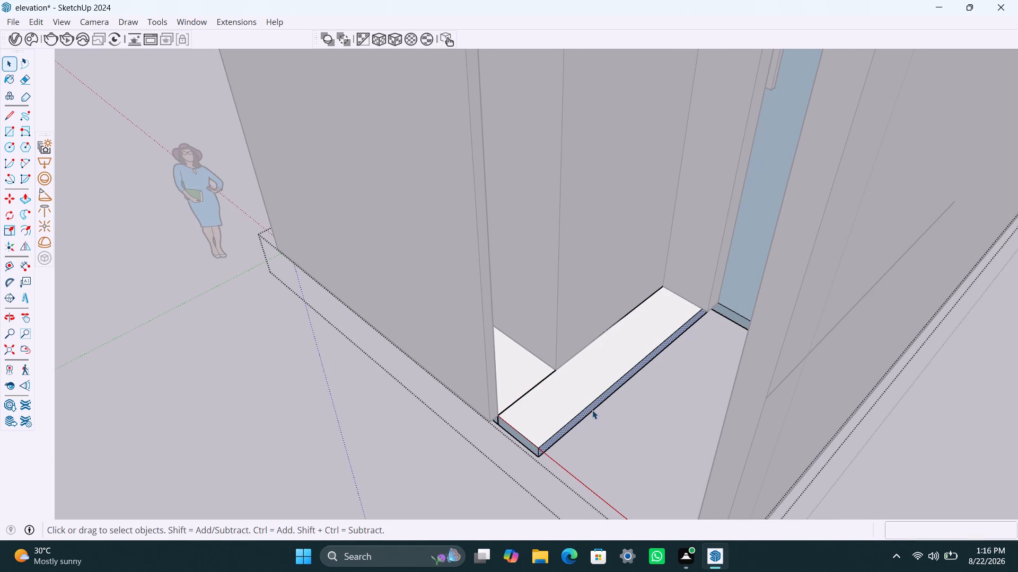
{"action": "left_click", "coordinate": [591, 409]}
{"action": "key", "text": "p"}
{"action": "left_click", "coordinate": [590, 409]}
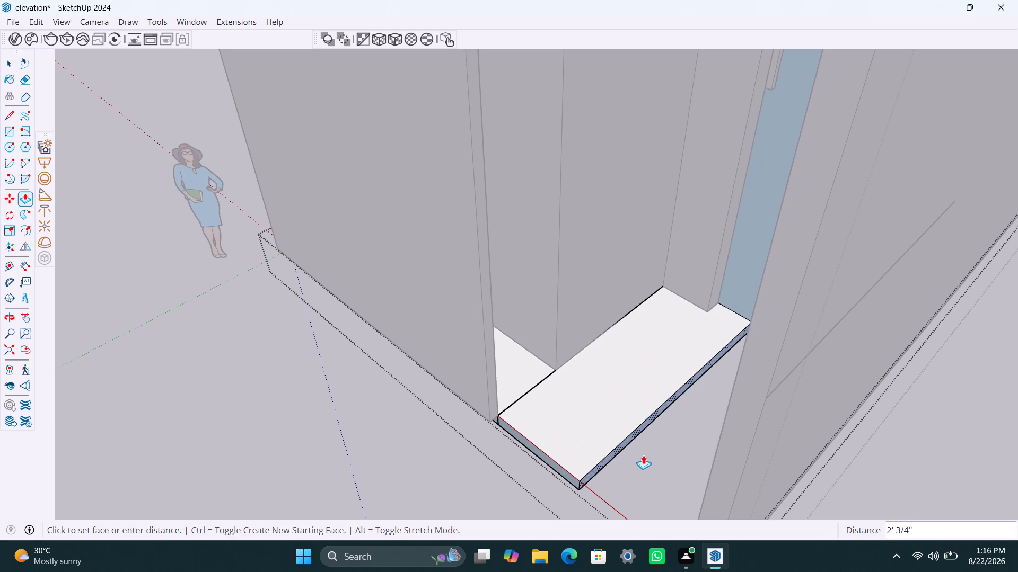
{"action": "scroll", "coordinate": [654, 453], "scroll_direction": "down", "scroll_amount": 6}
{"action": "middle_click_drag", "start_coordinate": [655, 455], "coordinate": [762, 349]}
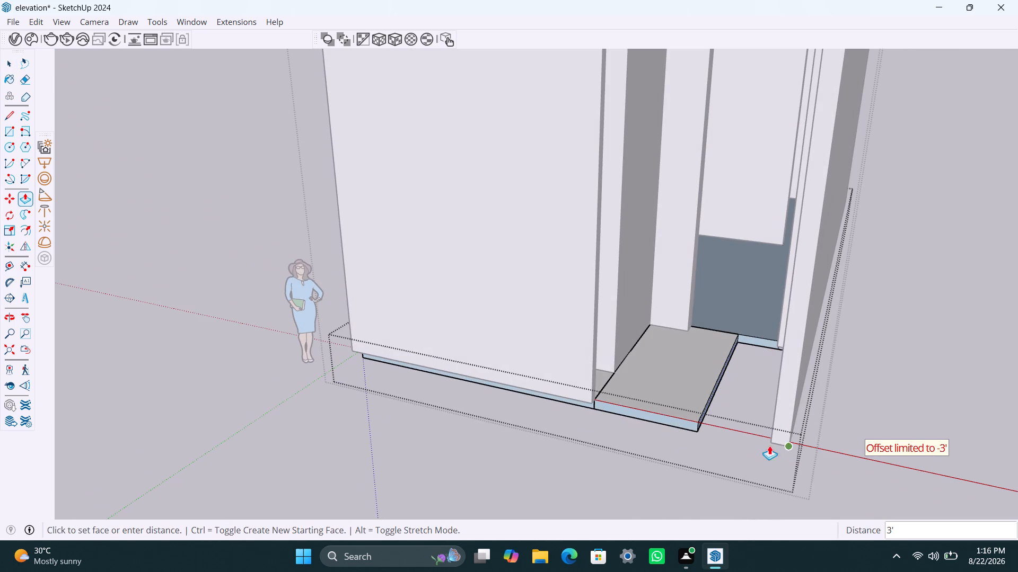
{"action": "left_click", "coordinate": [714, 408]}
{"action": "key", "text": "space"}
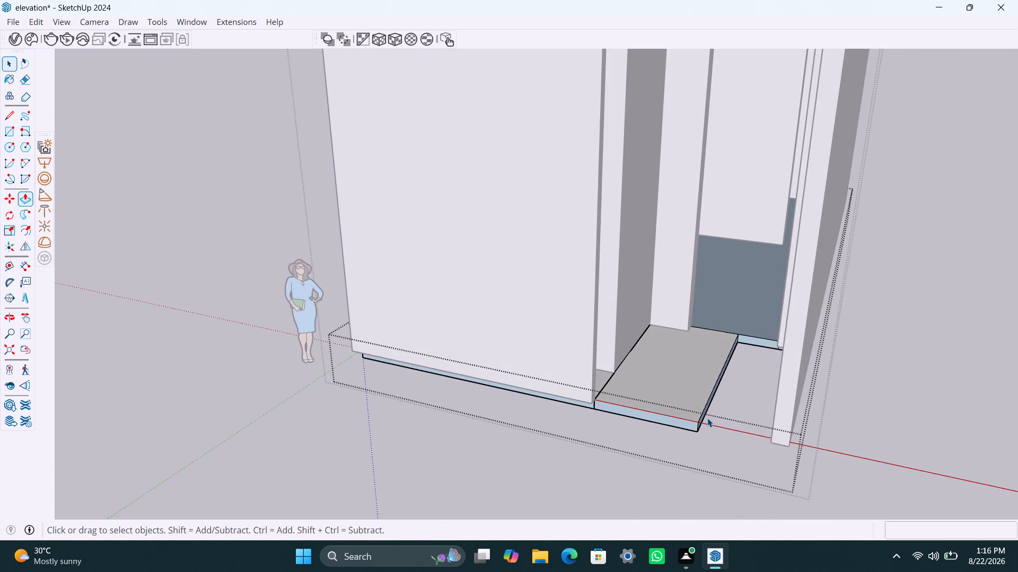
Push/Pull the entrance strip's side face 2' 3" further toward the side wall.
{"action": "scroll", "coordinate": [707, 418], "scroll_direction": "up", "scroll_amount": 3}
{"action": "middle_click_drag", "start_coordinate": [707, 413], "coordinate": [654, 400]}
{"action": "scroll", "coordinate": [660, 418], "scroll_direction": "up", "scroll_amount": 4}
{"action": "left_click", "coordinate": [670, 423]}
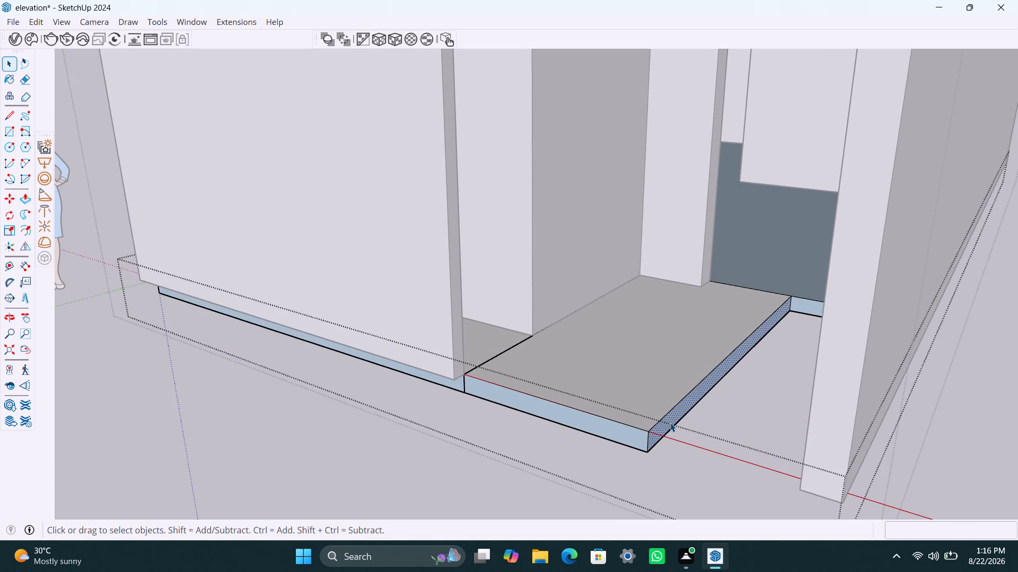
{"action": "key", "text": "p"}
{"action": "left_click", "coordinate": [670, 423]}
{"action": "left_click", "coordinate": [785, 492]}
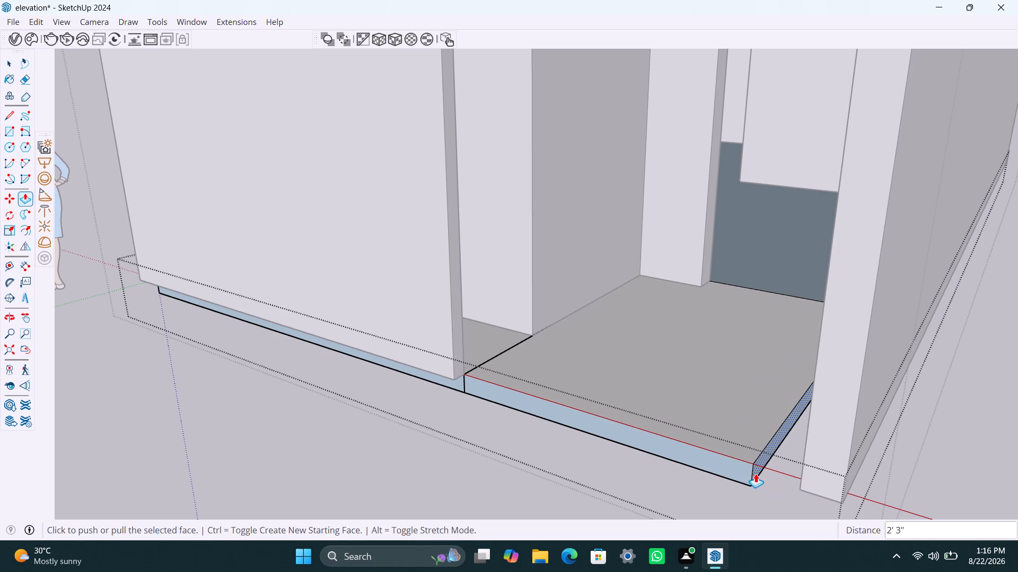
Push/Pull the entrance strip's side face on to the outer corner of the side wall.
{"action": "key", "text": "space"}
{"action": "key", "text": "p"}
{"action": "left_click", "coordinate": [756, 473]}
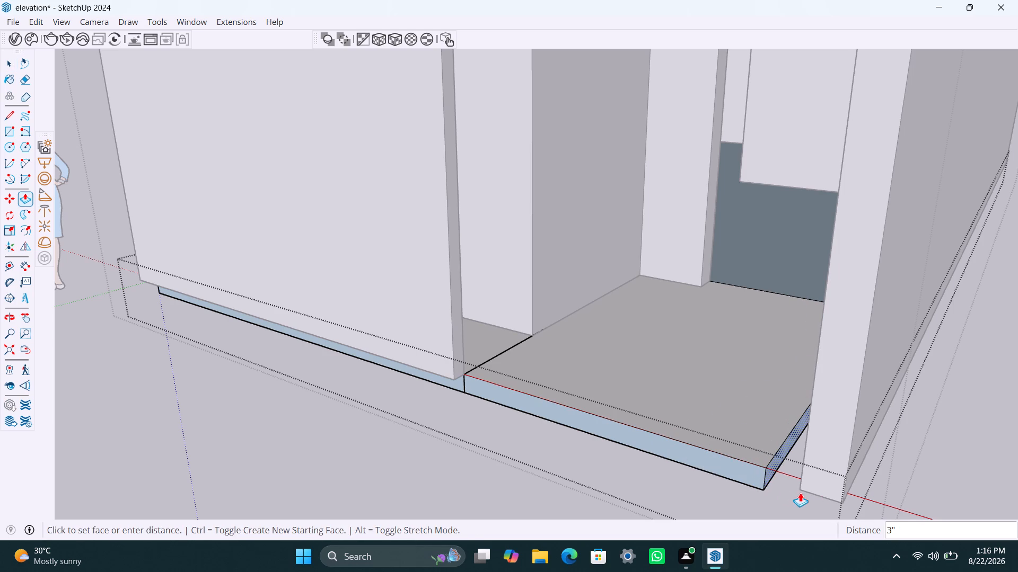
{"action": "left_click", "coordinate": [800, 493]}
{"action": "key", "text": "p"}
{"action": "left_click", "coordinate": [774, 469]}
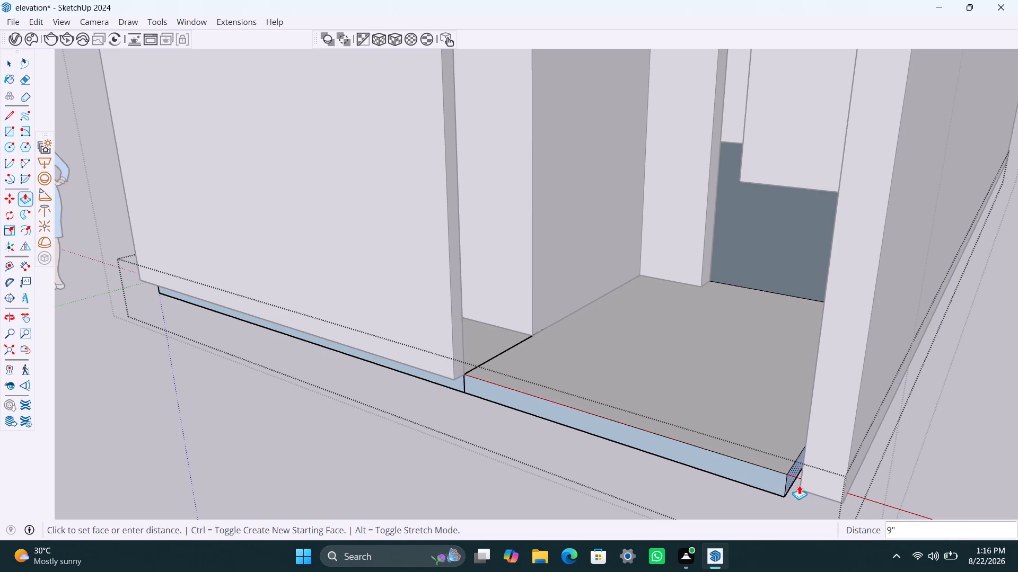
{"action": "left_click", "coordinate": [839, 502]}
{"action": "key", "text": "space"}
{"action": "left_click", "coordinate": [925, 440]}
Close the floor and house groups and save the model.
{"action": "scroll", "coordinate": [801, 362], "scroll_direction": "down", "scroll_amount": 13}
{"action": "middle_click_drag", "start_coordinate": [547, 390], "coordinate": [603, 433]}
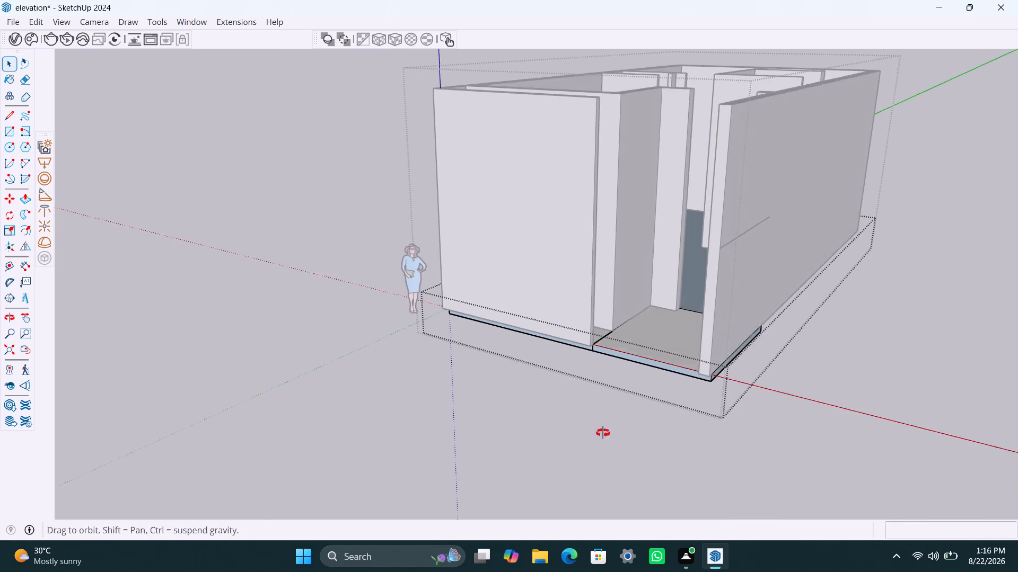
{"action": "middle_click_drag", "start_coordinate": [603, 433], "coordinate": [605, 434]}
{"action": "triple_click", "coordinate": [888, 344]}
{"action": "scroll", "coordinate": [642, 363], "scroll_direction": "down", "scroll_amount": 3}
{"action": "middle_click_drag", "start_coordinate": [638, 383], "coordinate": [727, 428]}
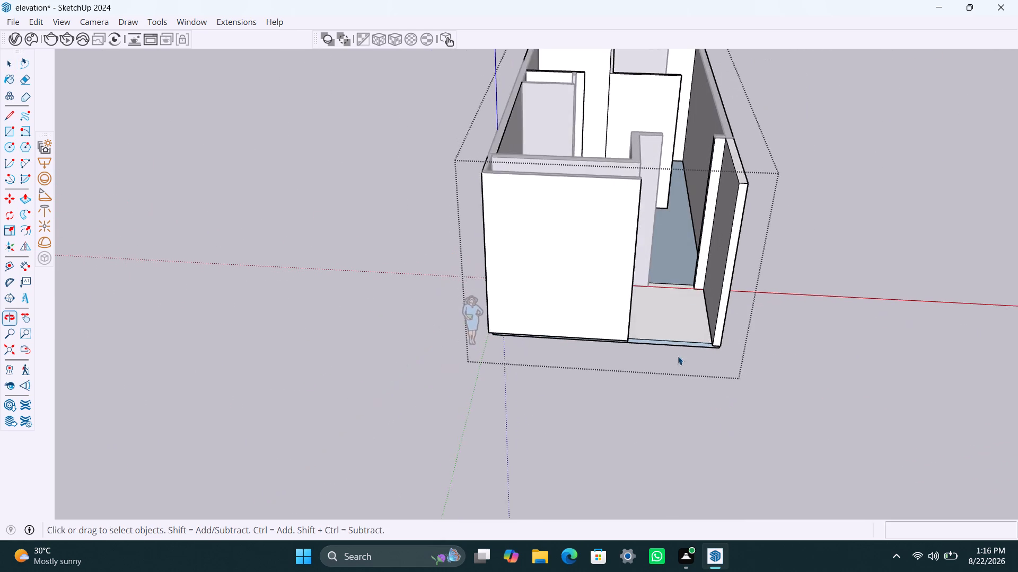
{"action": "scroll", "coordinate": [709, 301], "scroll_direction": "up", "scroll_amount": 1}
{"action": "triple_click", "coordinate": [919, 310]}
{"action": "left_click", "coordinate": [919, 309]}
{"action": "left_click", "coordinate": [891, 242]}
{"action": "scroll", "coordinate": [637, 355], "scroll_direction": "down", "scroll_amount": 5}
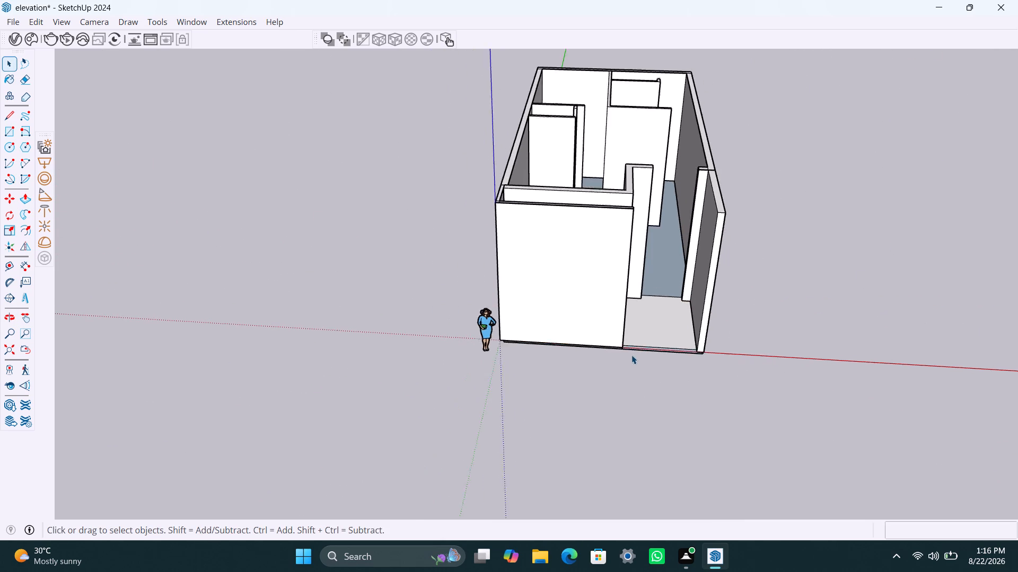
{"action": "middle_click_drag", "start_coordinate": [613, 352], "coordinate": [588, 424], "text": "shift"}
{"action": "key", "text": "ctrl+s"}
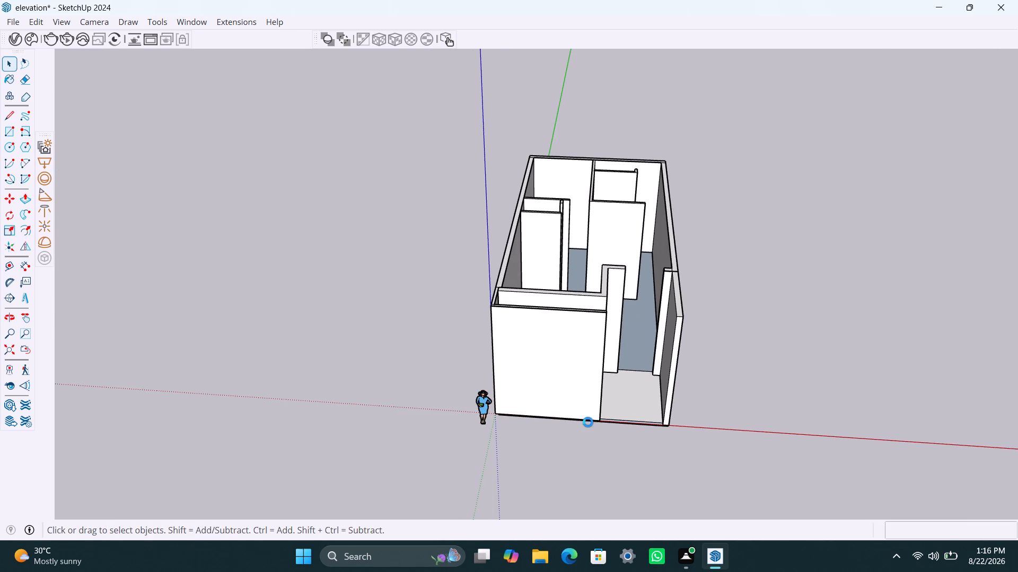
{"action": "key", "text": "ctrl+s"}
Reopen the floor group, reverse all connected faces of the slab, and close the group.
{"action": "left_click", "coordinate": [593, 419], "text": "ctrl"}
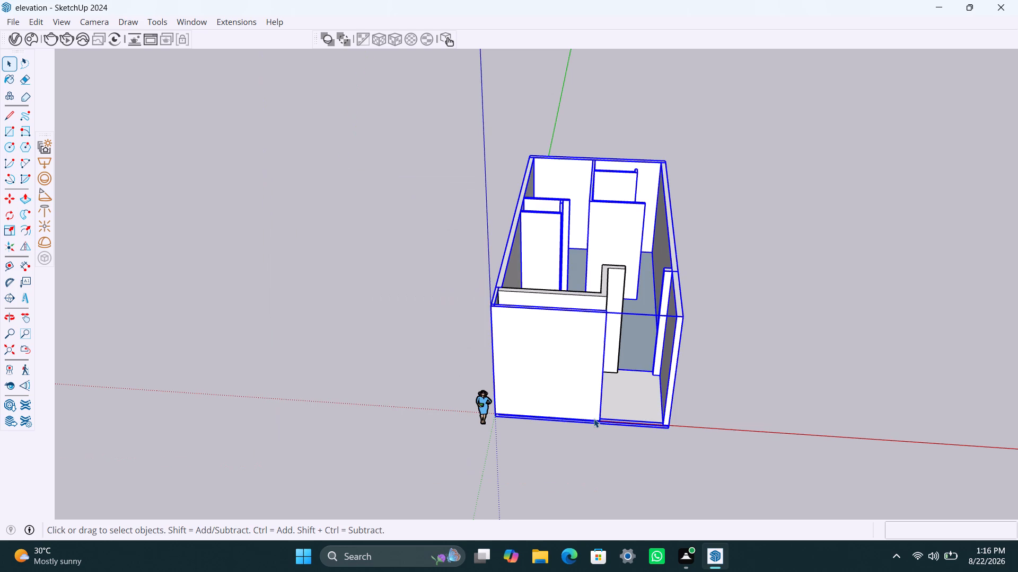
{"action": "left_click", "coordinate": [812, 334]}
{"action": "scroll", "coordinate": [635, 348], "scroll_direction": "down", "scroll_amount": 2}
{"action": "middle_click_drag", "start_coordinate": [634, 361], "coordinate": [634, 361]}
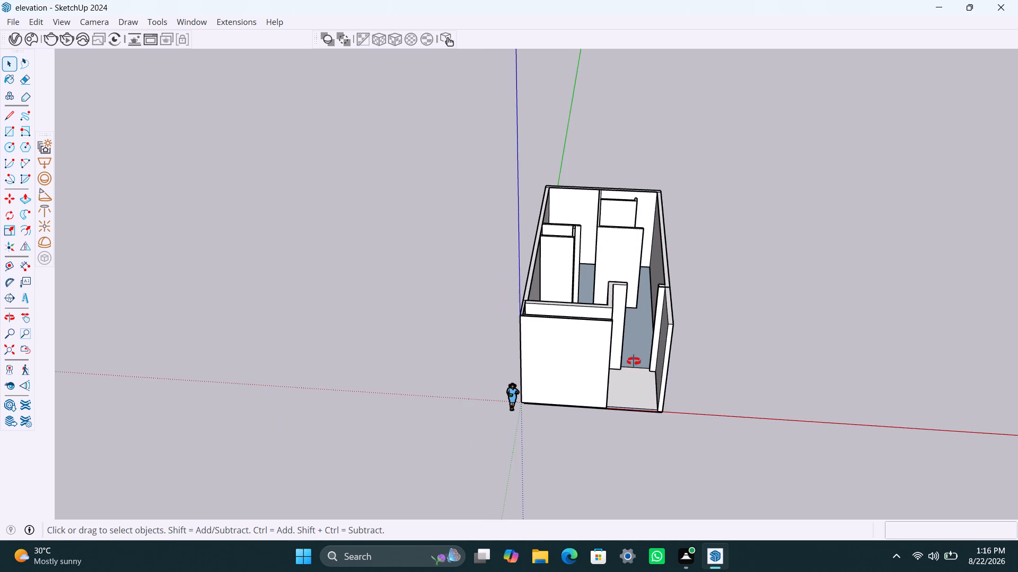
{"action": "middle_click_drag", "start_coordinate": [634, 361], "coordinate": [634, 491]}
{"action": "scroll", "coordinate": [644, 325], "scroll_direction": "up", "scroll_amount": 4}
{"action": "left_click", "coordinate": [636, 314]}
{"action": "double_click", "coordinate": [636, 314]}
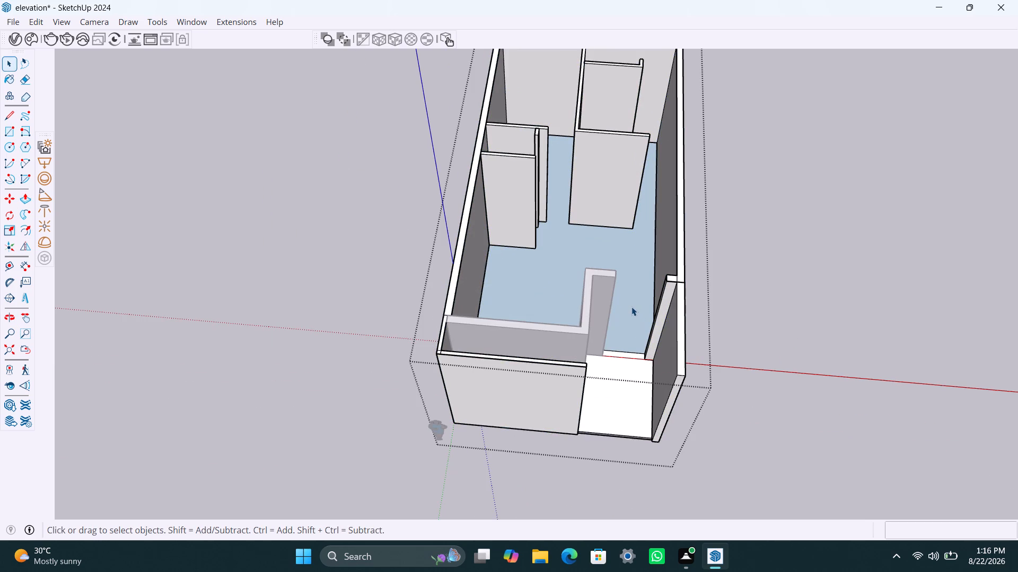
{"action": "left_click", "coordinate": [631, 307]}
{"action": "double_click", "coordinate": [631, 306]}
{"action": "left_click", "coordinate": [631, 305]}
{"action": "double_click", "coordinate": [631, 304]}
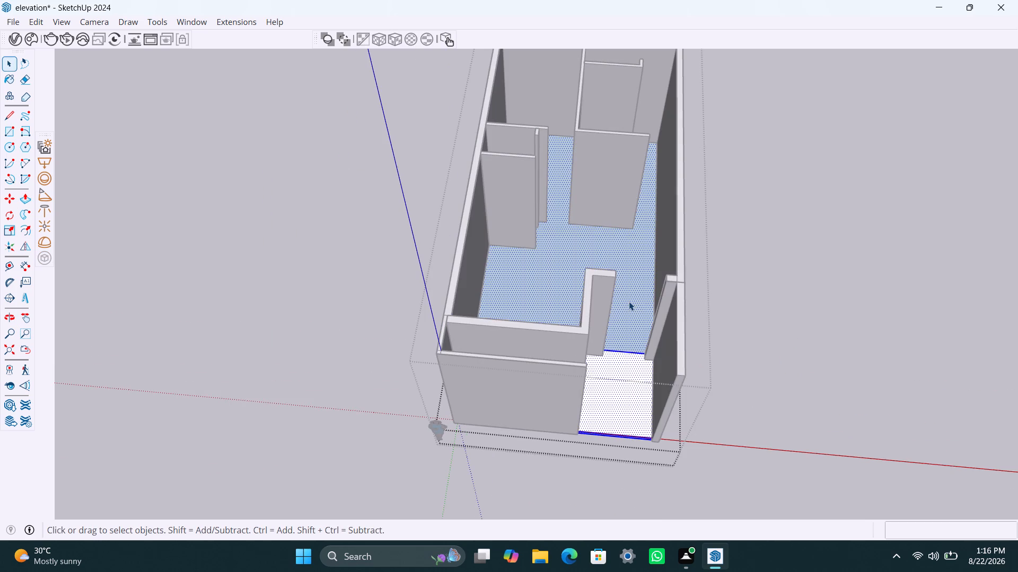
{"action": "right_click", "coordinate": [629, 301]}
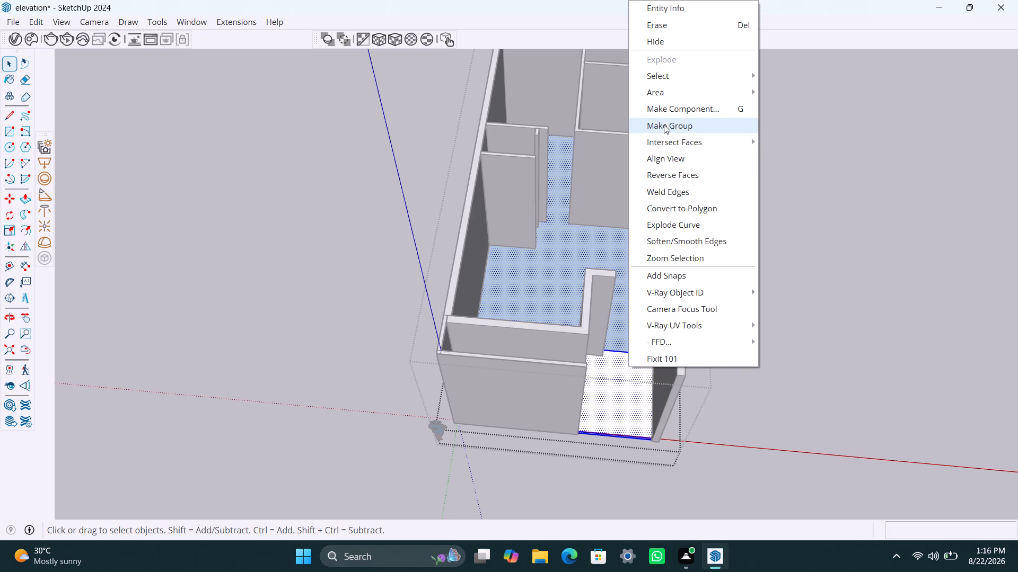
{"action": "left_click", "coordinate": [663, 175]}
{"action": "left_click", "coordinate": [820, 272]}
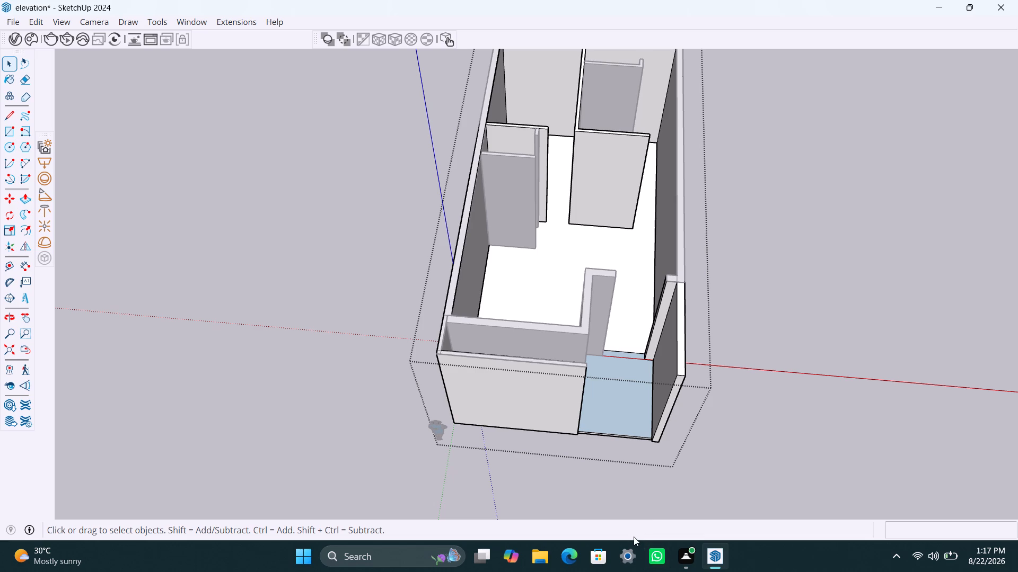
Reopen the floor group and Push/Pull the face of the front slab strip between the walls 6" to the main floor's edge.
{"action": "scroll", "coordinate": [651, 410], "scroll_direction": "up", "scroll_amount": 3}
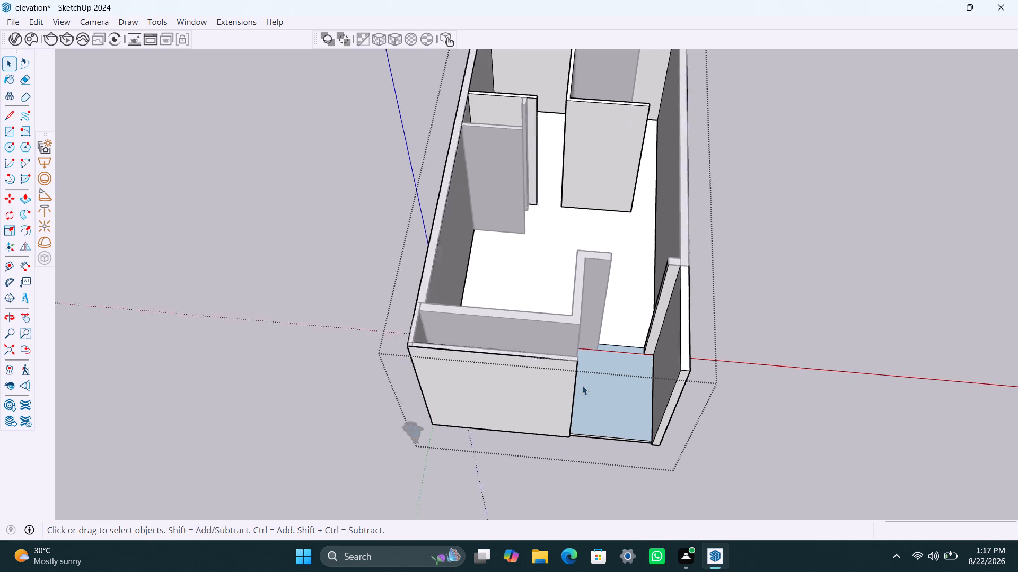
{"action": "middle_click_drag", "start_coordinate": [576, 398], "coordinate": [558, 493]}
{"action": "scroll", "coordinate": [593, 421], "scroll_direction": "up", "scroll_amount": 4}
{"action": "left_click", "coordinate": [573, 397]}
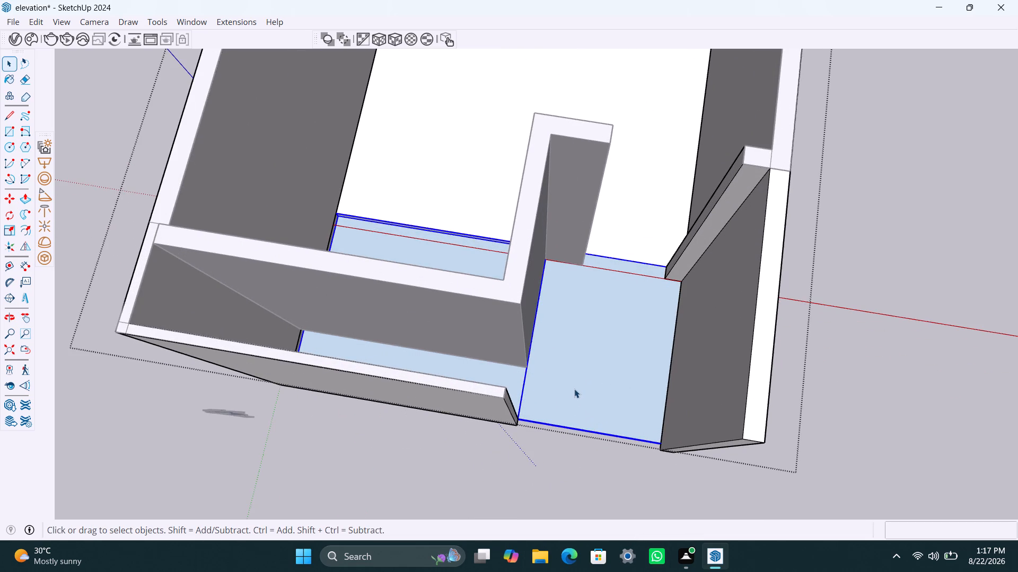
{"action": "triple_click", "coordinate": [574, 389]}
{"action": "left_click", "coordinate": [574, 387]}
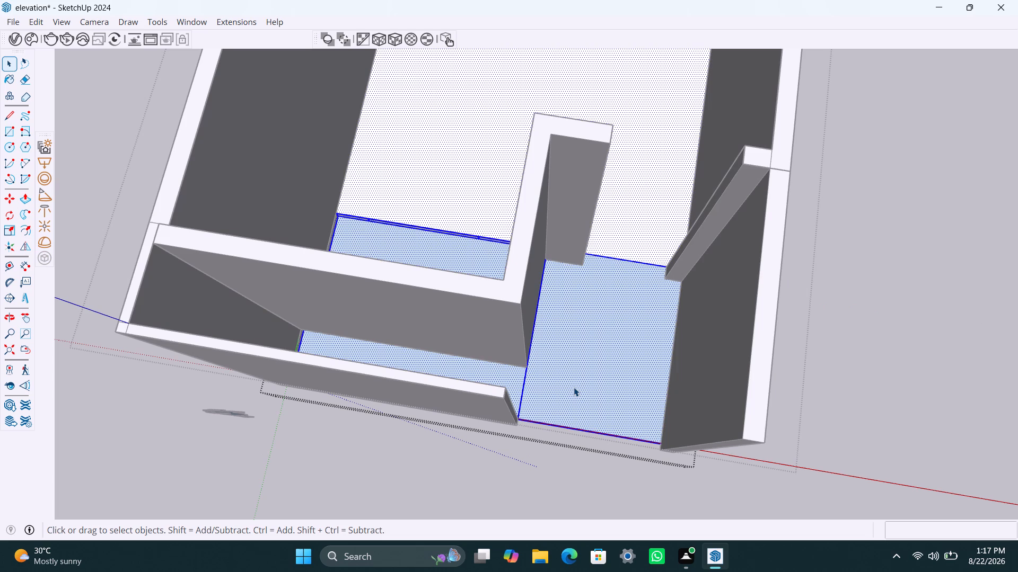
{"action": "scroll", "coordinate": [577, 362], "scroll_direction": "up", "scroll_amount": 2}
{"action": "middle_click_drag", "start_coordinate": [577, 359], "coordinate": [383, 330]}
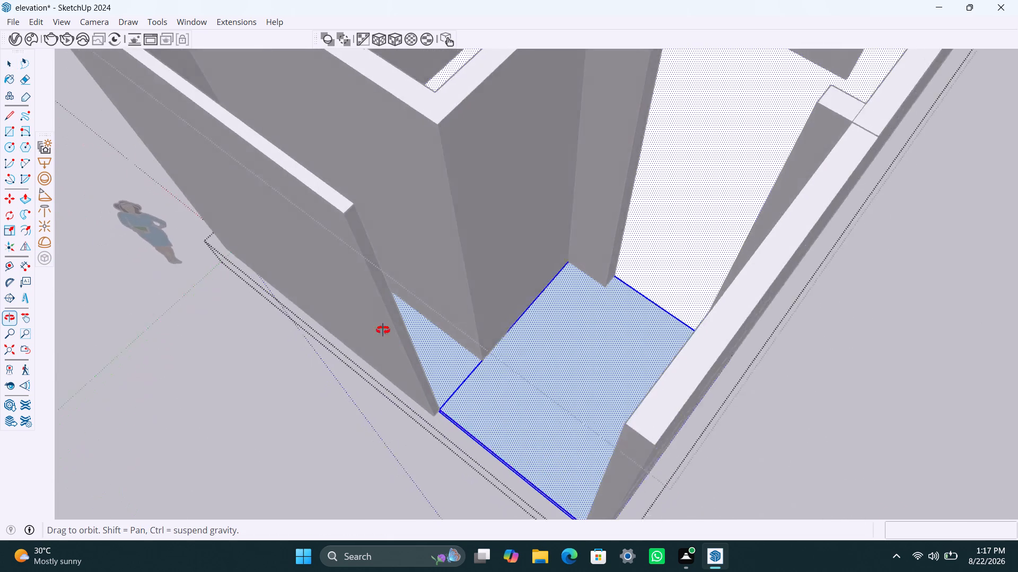
{"action": "middle_click_drag", "start_coordinate": [383, 330], "coordinate": [474, 417]}
{"action": "scroll", "coordinate": [371, 247], "scroll_direction": "up", "scroll_amount": 3}
{"action": "middle_click_drag", "start_coordinate": [379, 235], "coordinate": [607, 104]}
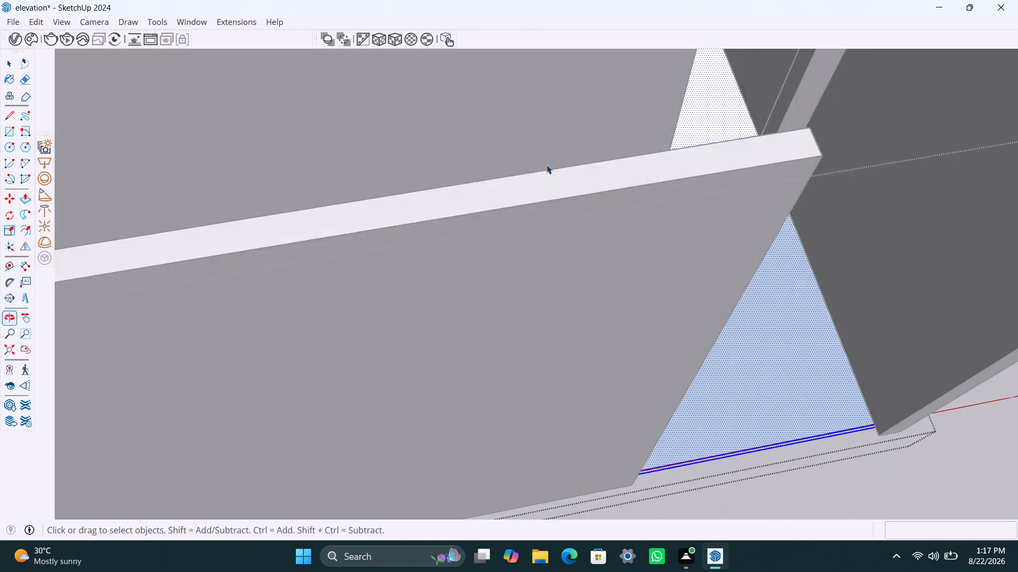
{"action": "middle_click_drag", "start_coordinate": [474, 202], "coordinate": [350, 315]}
{"action": "scroll", "coordinate": [418, 167], "scroll_direction": "down", "scroll_amount": 5}
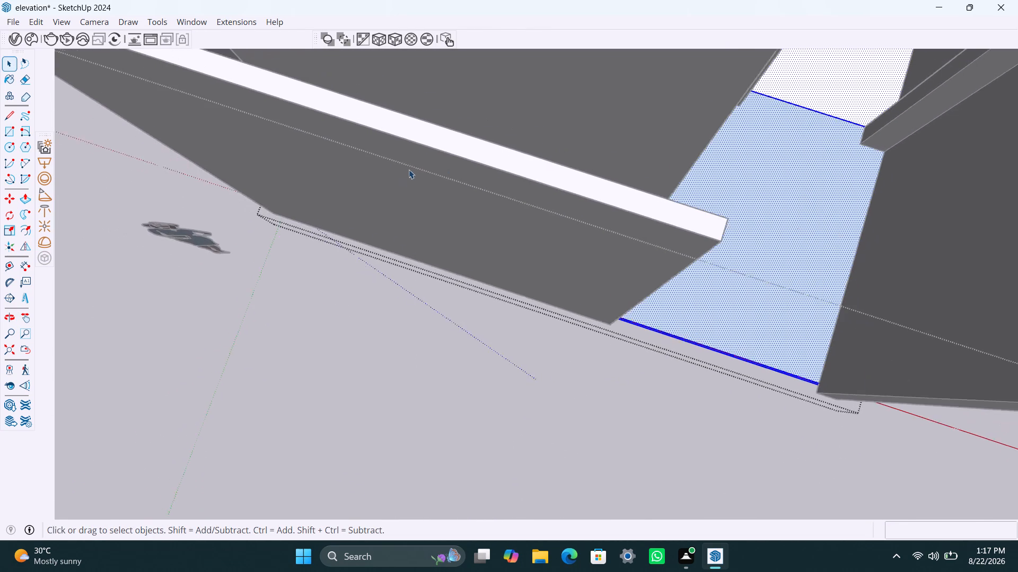
{"action": "middle_click_drag", "start_coordinate": [455, 172], "coordinate": [186, 217]}
{"action": "middle_click_drag", "start_coordinate": [505, 183], "coordinate": [278, 186]}
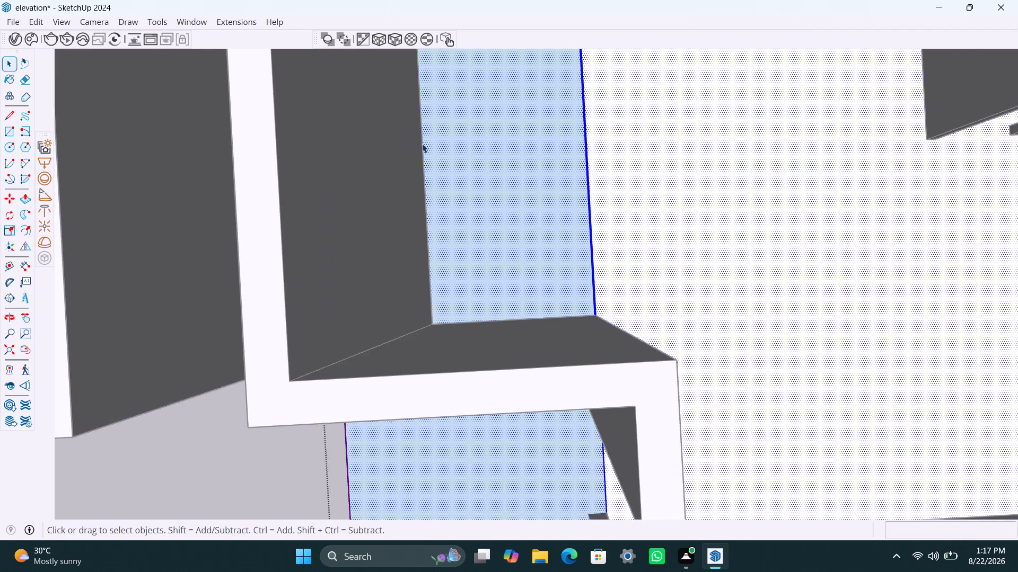
{"action": "scroll", "coordinate": [428, 140], "scroll_direction": "up", "scroll_amount": 3}
{"action": "middle_click_drag", "start_coordinate": [465, 157], "coordinate": [470, 112]}
{"action": "scroll", "coordinate": [521, 119], "scroll_direction": "up", "scroll_amount": 2}
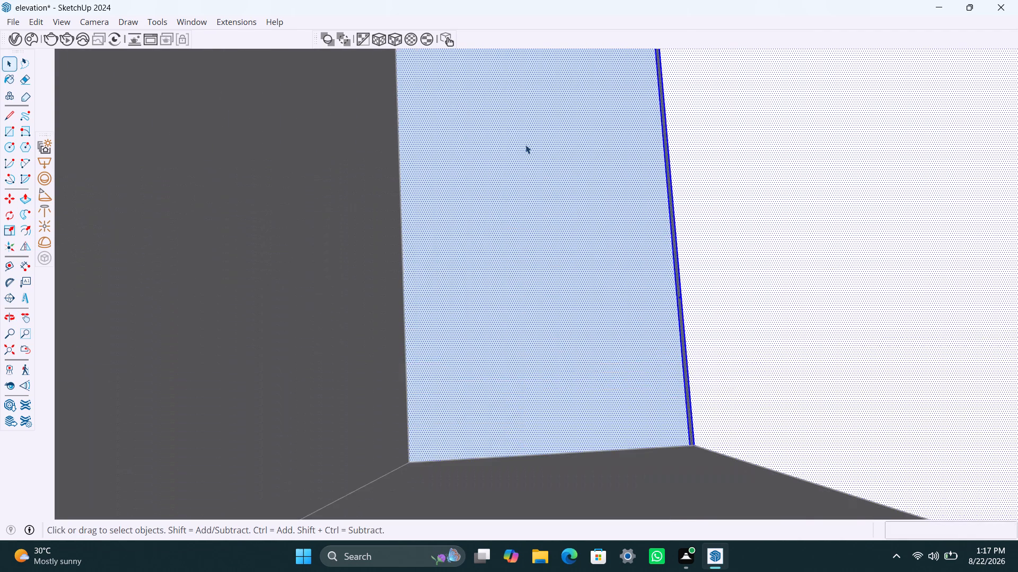
{"action": "left_click", "coordinate": [526, 145]}
{"action": "key", "text": "p"}
{"action": "left_click", "coordinate": [534, 197]}
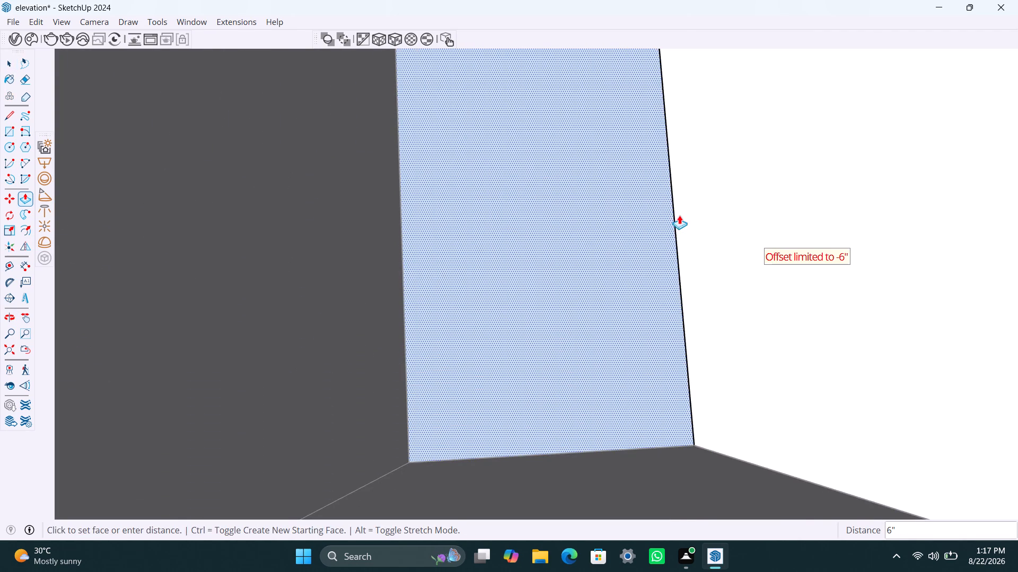
{"action": "left_click", "coordinate": [689, 218]}
{"action": "key", "text": "space"}
{"action": "left_click", "coordinate": [510, 265]}
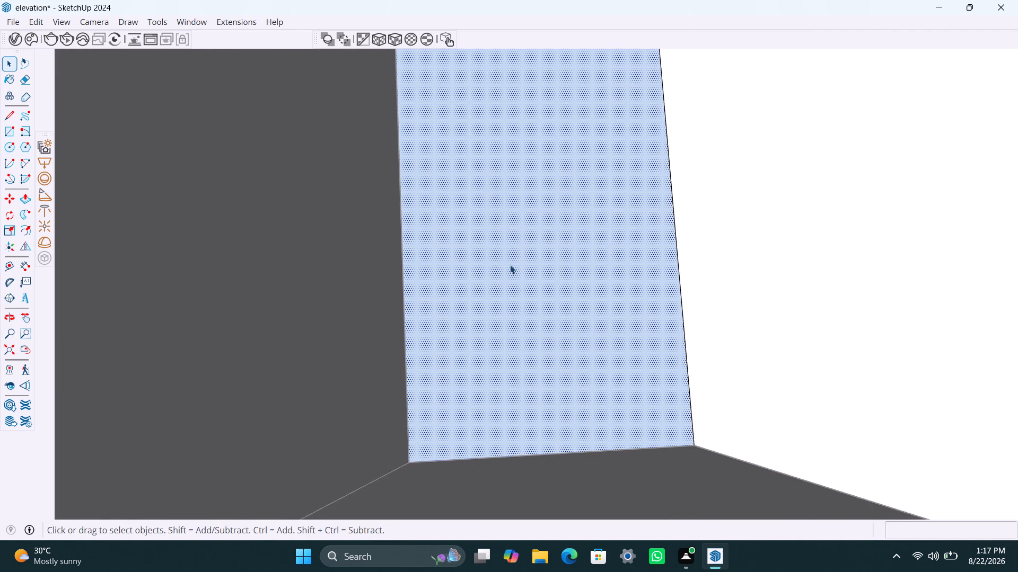
{"action": "key", "text": "p"}
{"action": "key", "text": "space"}
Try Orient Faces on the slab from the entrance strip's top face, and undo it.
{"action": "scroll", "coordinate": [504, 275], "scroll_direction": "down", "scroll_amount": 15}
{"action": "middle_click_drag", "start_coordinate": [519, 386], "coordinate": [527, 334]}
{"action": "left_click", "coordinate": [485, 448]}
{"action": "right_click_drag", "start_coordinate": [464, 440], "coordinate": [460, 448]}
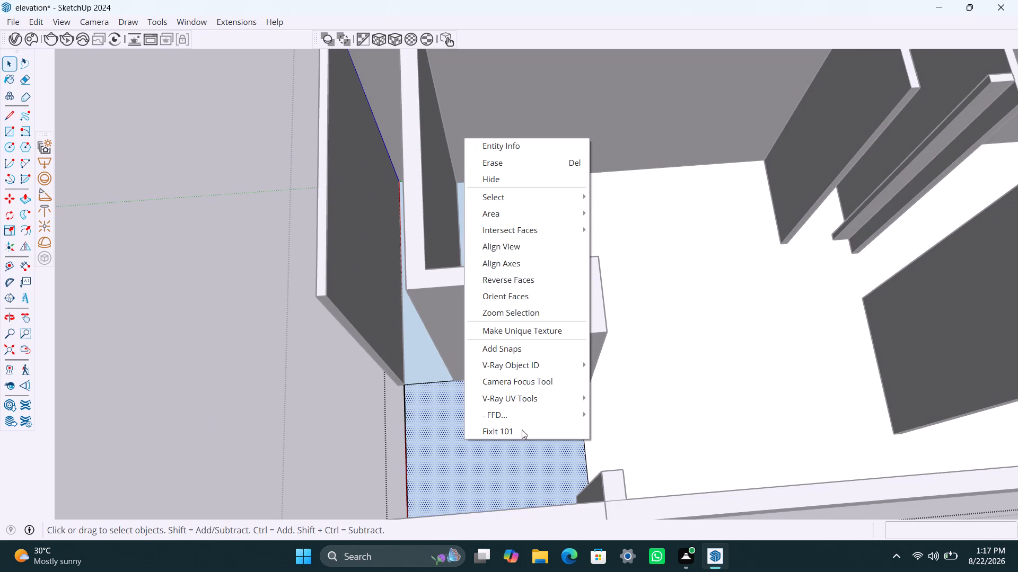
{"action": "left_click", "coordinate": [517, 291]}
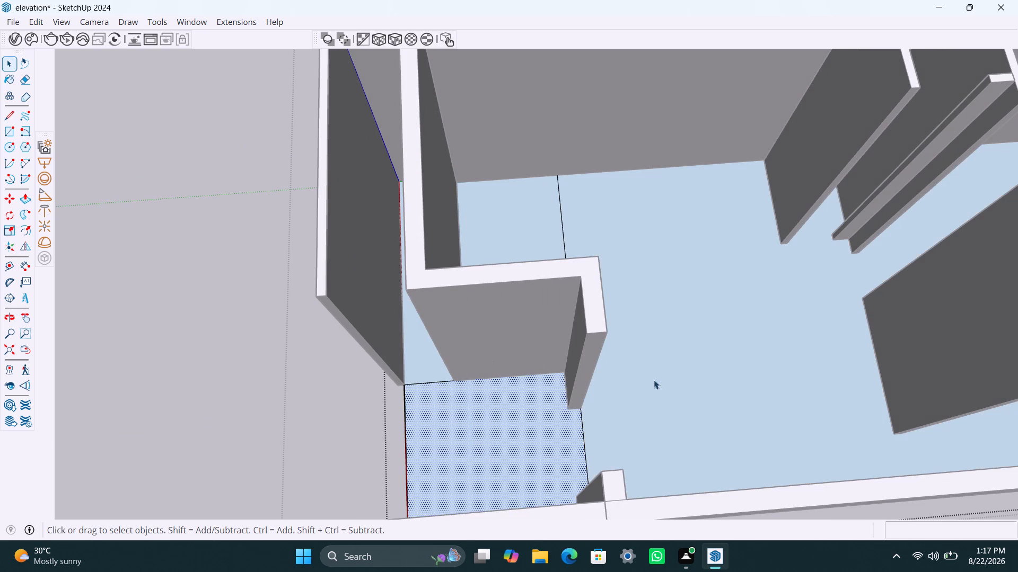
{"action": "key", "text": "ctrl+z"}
Reverse the top faces of the entrance strip and of the front slab strip between the walls.
{"action": "right_click", "coordinate": [510, 430]}
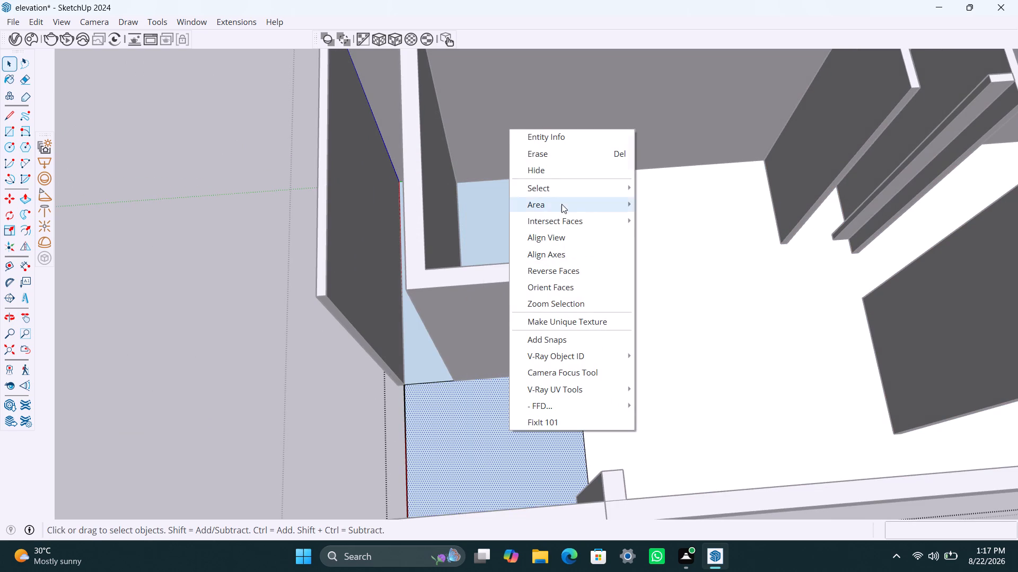
{"action": "left_click", "coordinate": [561, 267]}
{"action": "right_click", "coordinate": [507, 238]}
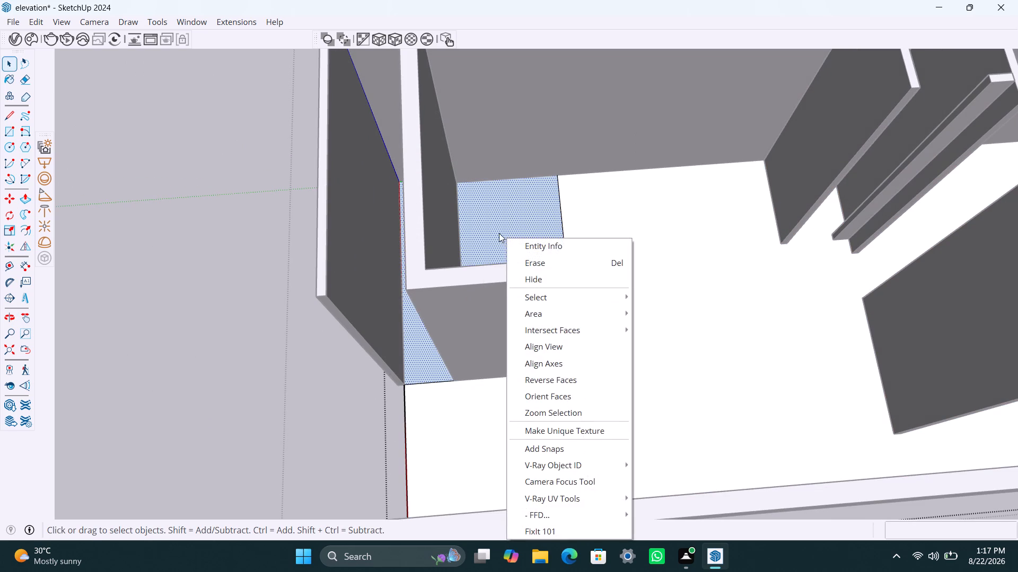
{"action": "left_click", "coordinate": [498, 233]}
{"action": "right_click", "coordinate": [498, 233]}
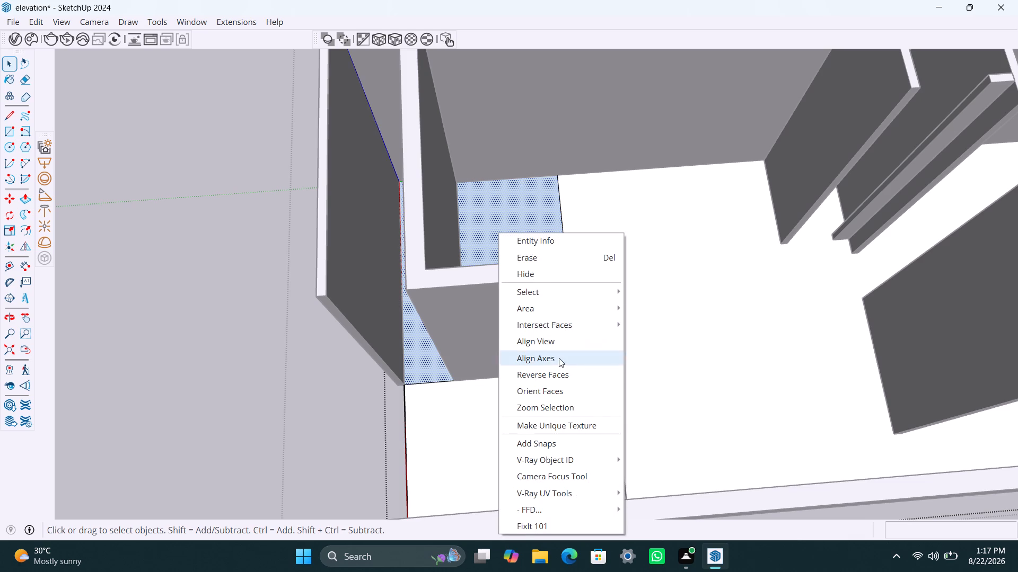
{"action": "left_click", "coordinate": [556, 326]}
{"action": "left_click", "coordinate": [530, 319]}
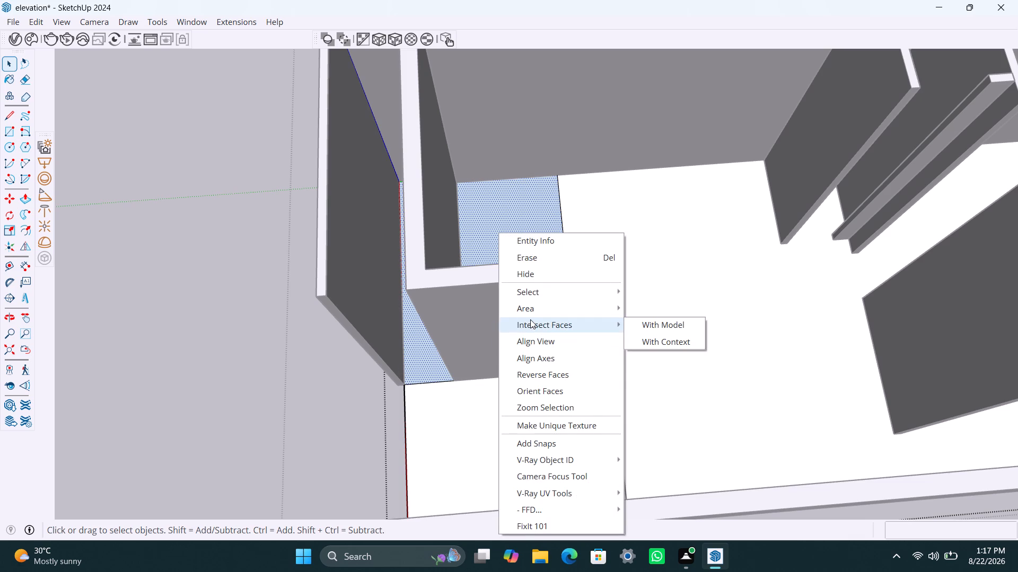
{"action": "left_click", "coordinate": [545, 378]}
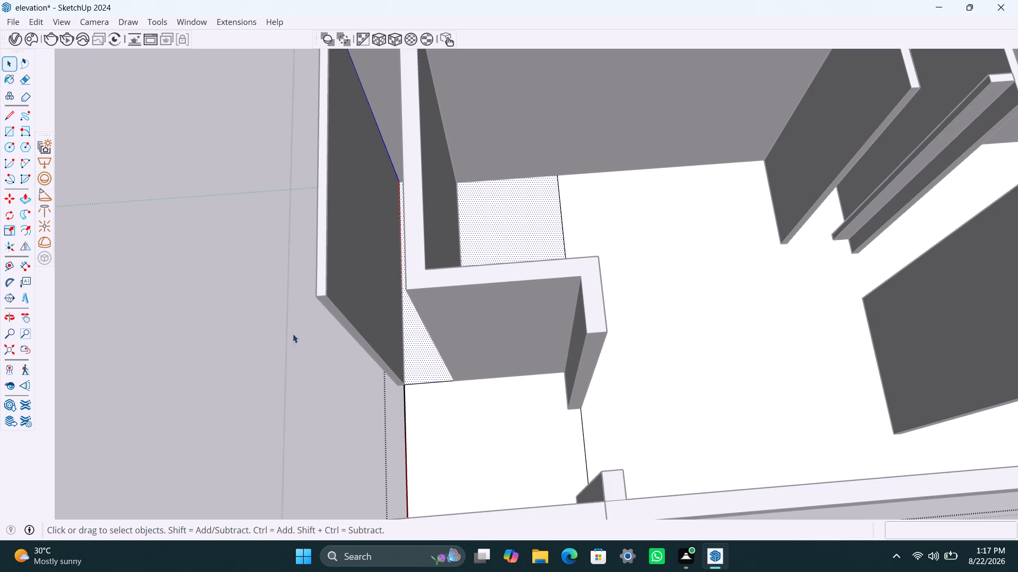
Close the floor and house groups.
{"action": "scroll", "coordinate": [281, 334], "scroll_direction": "down", "scroll_amount": 5}
{"action": "left_click", "coordinate": [168, 373]}
{"action": "scroll", "coordinate": [289, 388], "scroll_direction": "down", "scroll_amount": 4}
{"action": "middle_click_drag", "start_coordinate": [230, 401], "coordinate": [584, 264]}
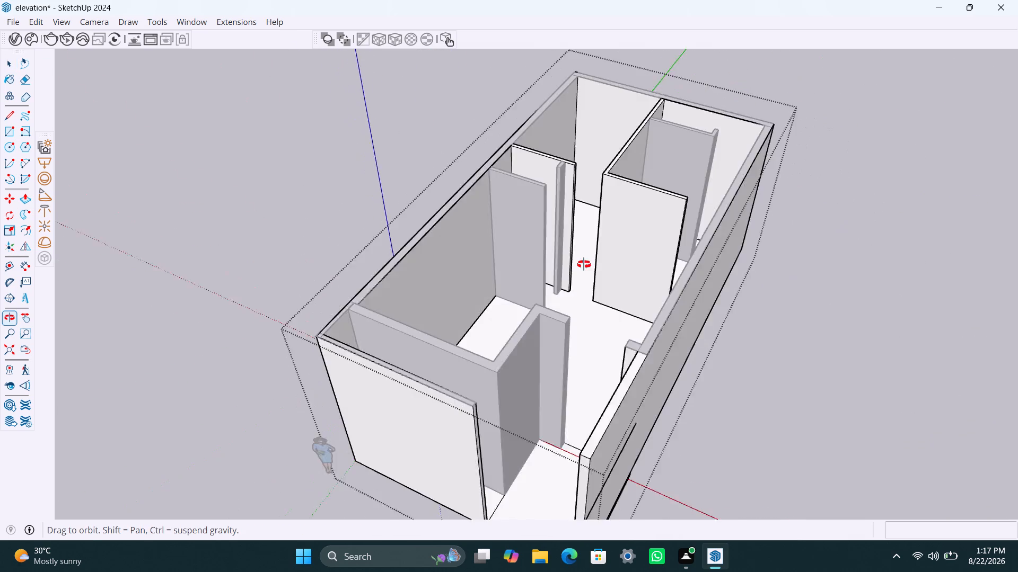
{"action": "triple_click", "coordinate": [175, 226]}
{"action": "double_click", "coordinate": [175, 224]}
{"action": "scroll", "coordinate": [261, 284], "scroll_direction": "down", "scroll_amount": 5}
{"action": "middle_click_drag", "start_coordinate": [291, 337], "coordinate": [333, 338]}
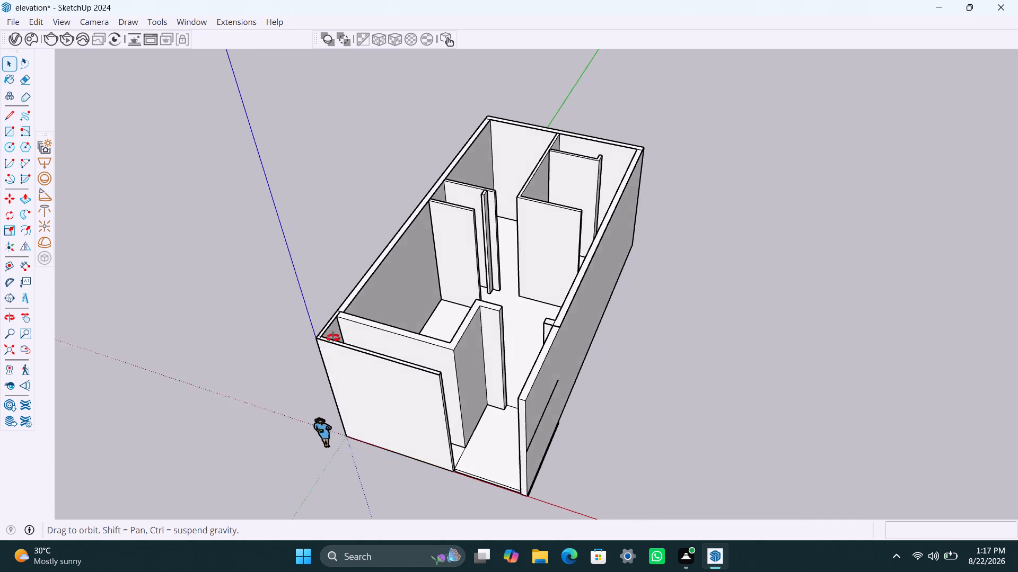
{"action": "middle_click_drag", "start_coordinate": [333, 338], "coordinate": [375, 335]}
{"action": "left_click", "coordinate": [752, 329]}
Reopen the house and floor groups and Push/Pull the main slab's long edge under the extended side wall outward 9" to the wall's outer face.
{"action": "scroll", "coordinate": [607, 401], "scroll_direction": "up", "scroll_amount": 3}
{"action": "middle_click_drag", "start_coordinate": [587, 422], "coordinate": [267, 351]}
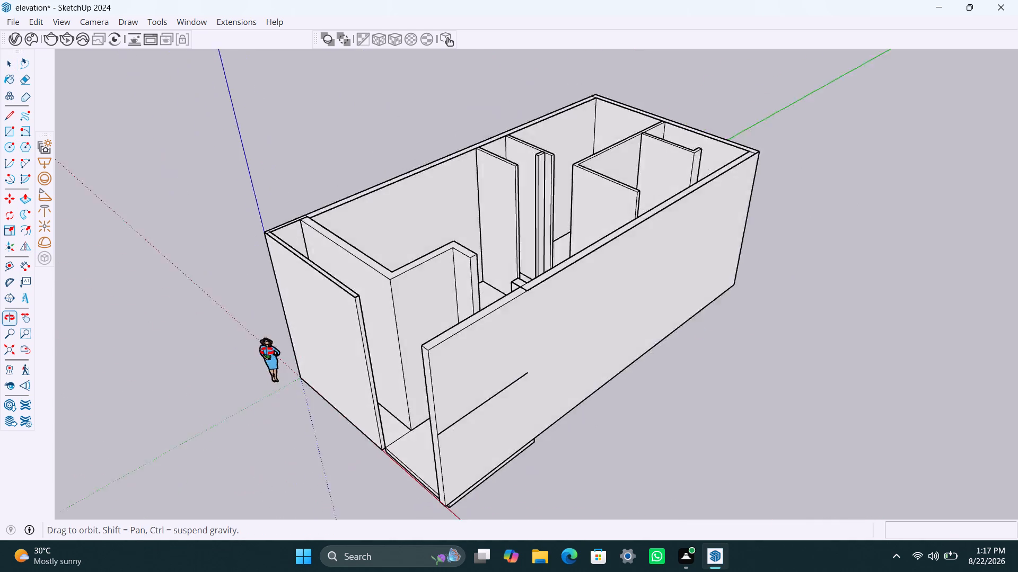
{"action": "middle_click_drag", "start_coordinate": [267, 351], "coordinate": [163, 136]}
{"action": "scroll", "coordinate": [629, 498], "scroll_direction": "up", "scroll_amount": 3}
{"action": "middle_click_drag", "start_coordinate": [561, 467], "coordinate": [560, 417]}
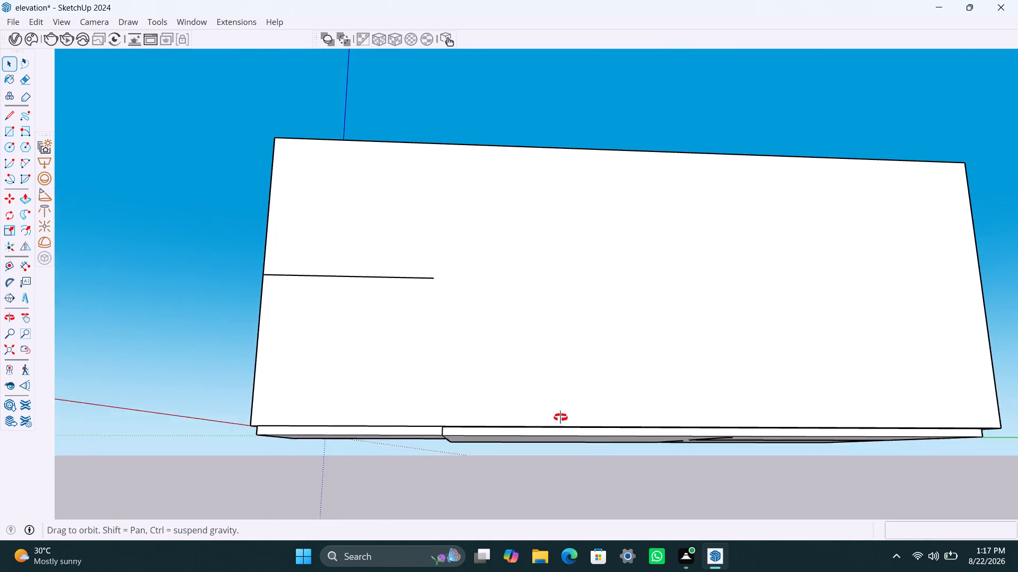
{"action": "middle_click_drag", "start_coordinate": [560, 417], "coordinate": [560, 367]}
{"action": "middle_click_drag", "start_coordinate": [549, 370], "coordinate": [552, 385]}
{"action": "scroll", "coordinate": [529, 371], "scroll_direction": "up", "scroll_amount": 4}
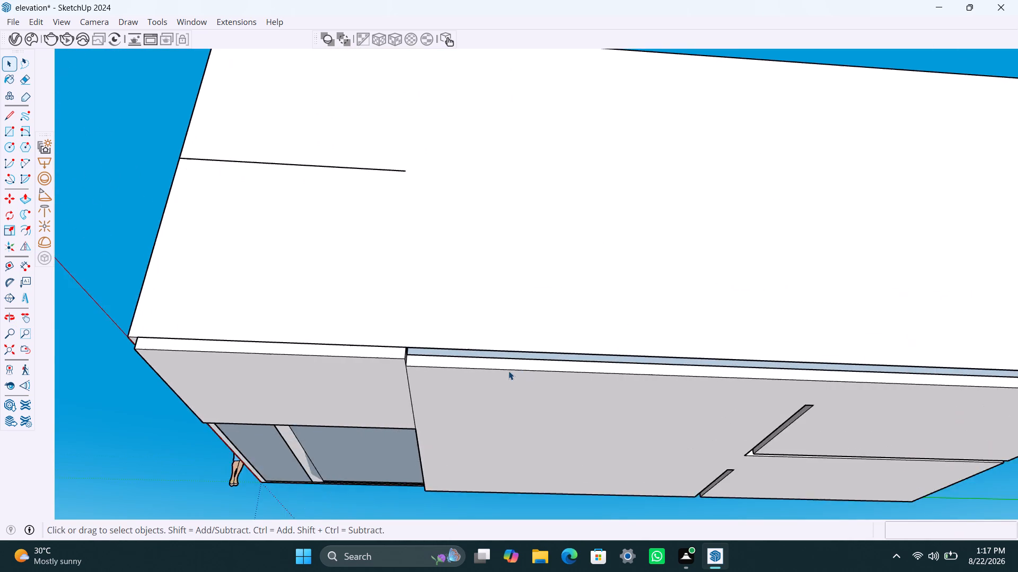
{"action": "scroll", "coordinate": [508, 371], "scroll_direction": "up", "scroll_amount": 2}
{"action": "left_click", "coordinate": [494, 361]}
{"action": "triple_click", "coordinate": [494, 361]}
{"action": "left_click", "coordinate": [497, 360]}
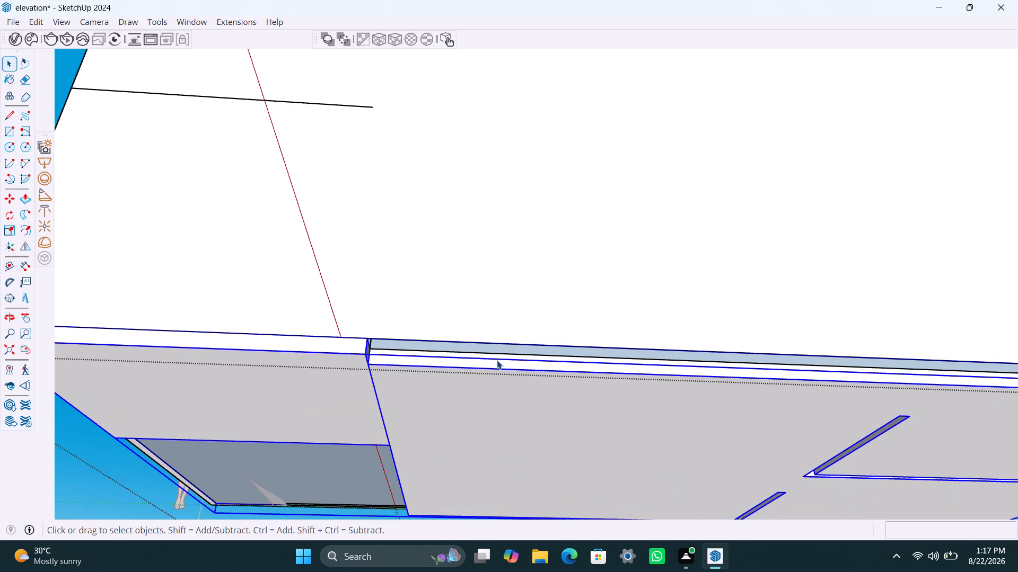
{"action": "triple_click", "coordinate": [498, 361]}
{"action": "left_click", "coordinate": [499, 362]}
{"action": "left_click", "coordinate": [503, 364]}
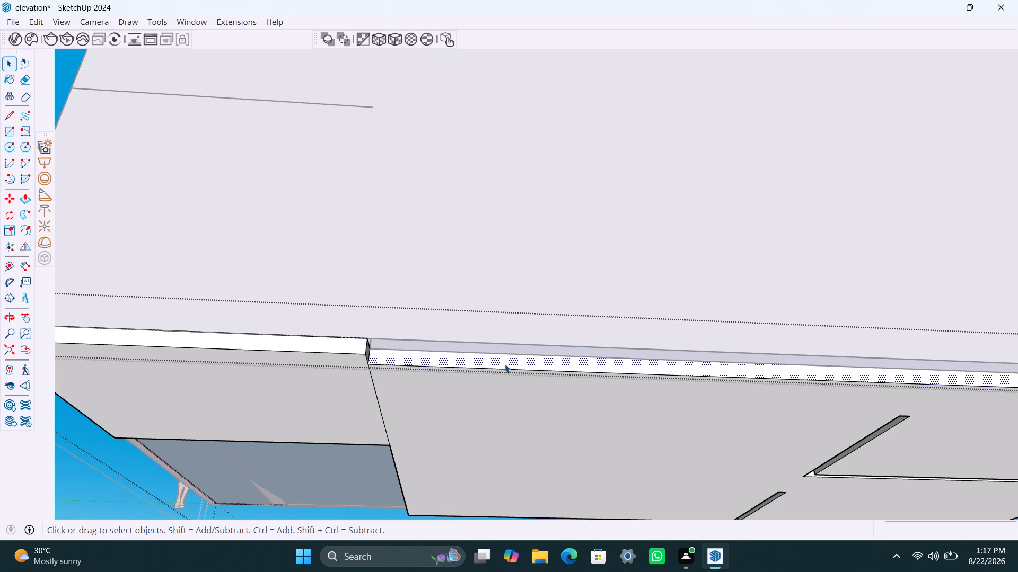
{"action": "key", "text": "p"}
{"action": "left_click", "coordinate": [504, 359]}
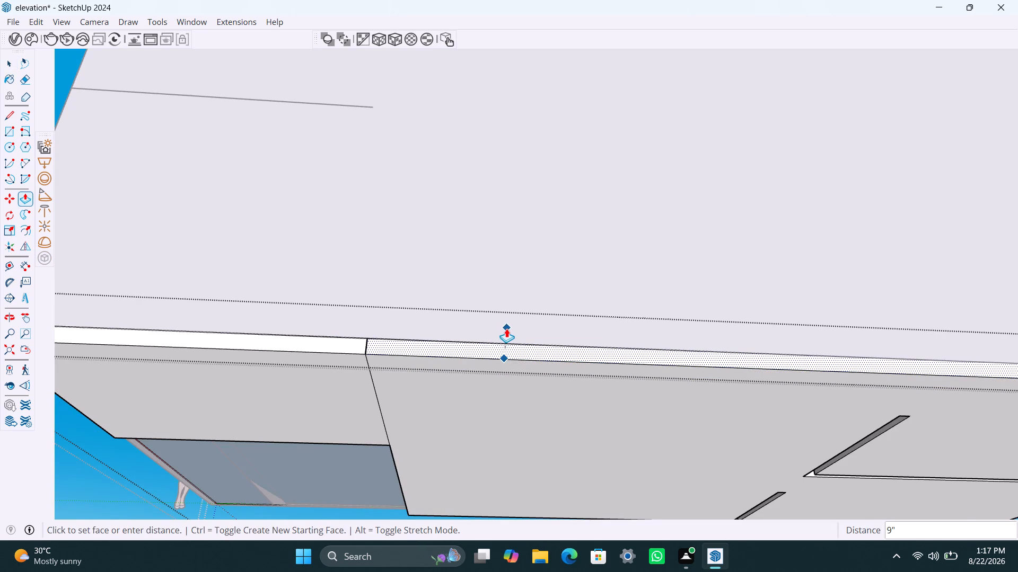
{"action": "left_click", "coordinate": [506, 328]}
{"action": "scroll", "coordinate": [459, 341], "scroll_direction": "down", "scroll_amount": 13}
{"action": "middle_click_drag", "start_coordinate": [687, 330], "coordinate": [482, 327]}
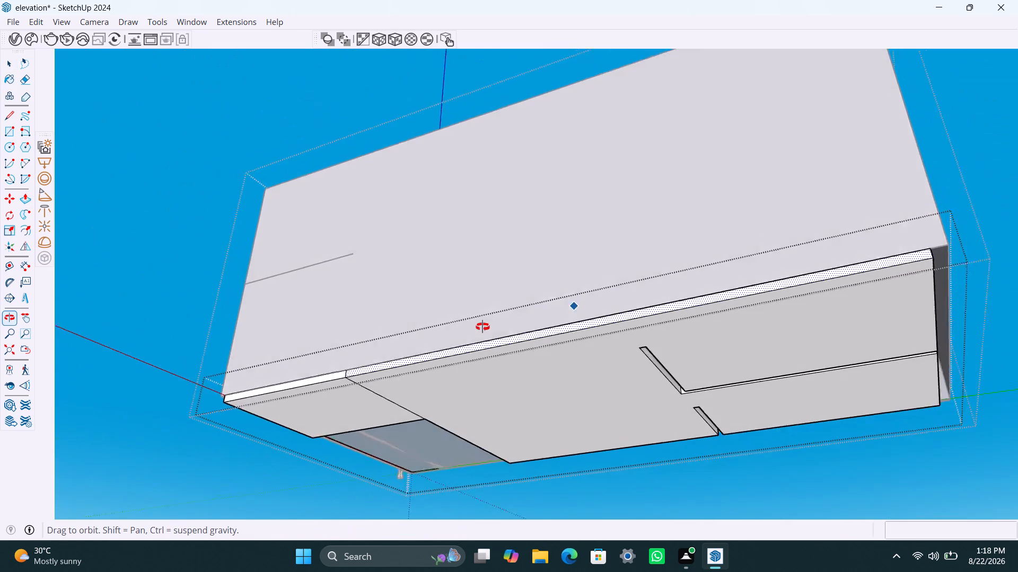
{"action": "middle_click_drag", "start_coordinate": [482, 327], "coordinate": [651, 208]}
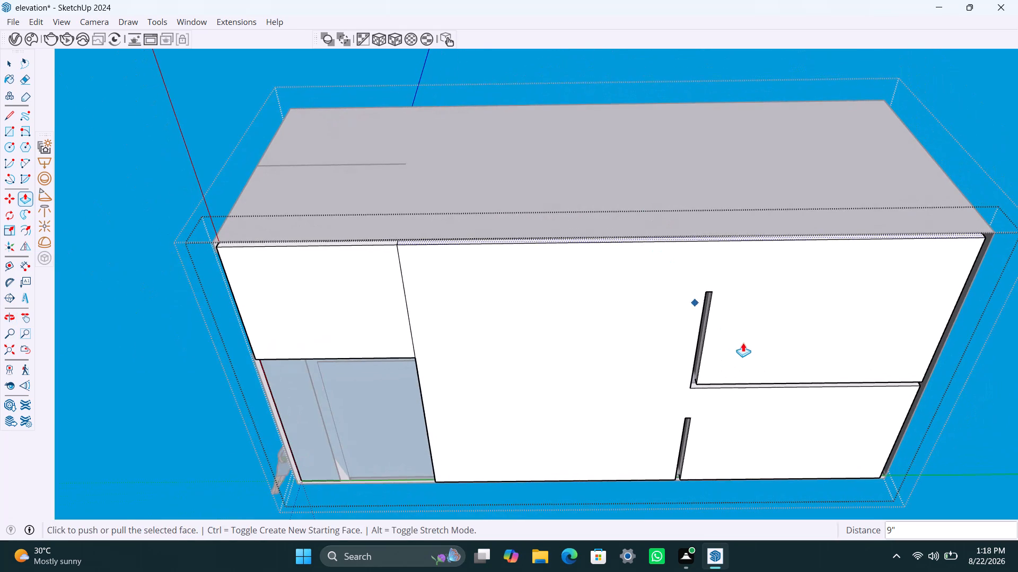
{"action": "key", "text": "space"}
Draw an 8' by 4 1/2" rectangle on the slab's underside to fill the gap below the longer partition stub.
{"action": "key", "text": "r"}
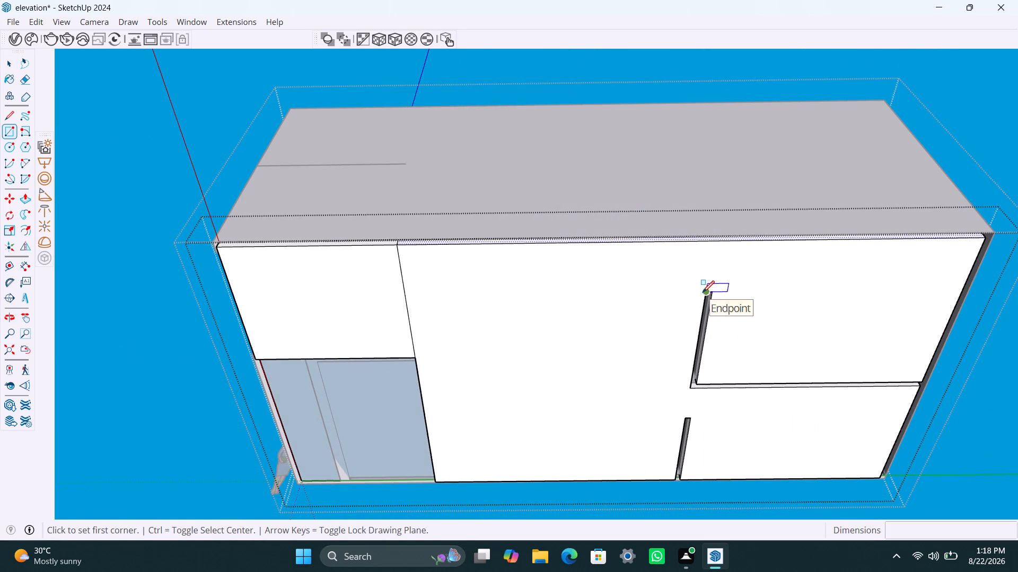
{"action": "left_click", "coordinate": [703, 293]}
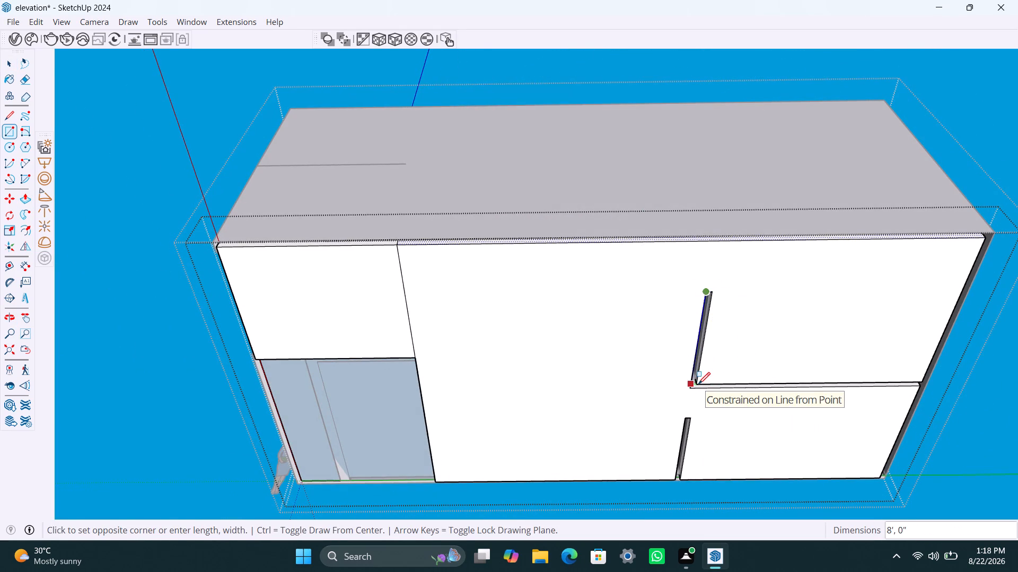
{"action": "left_click", "coordinate": [698, 384]}
{"action": "left_click", "coordinate": [698, 382]}
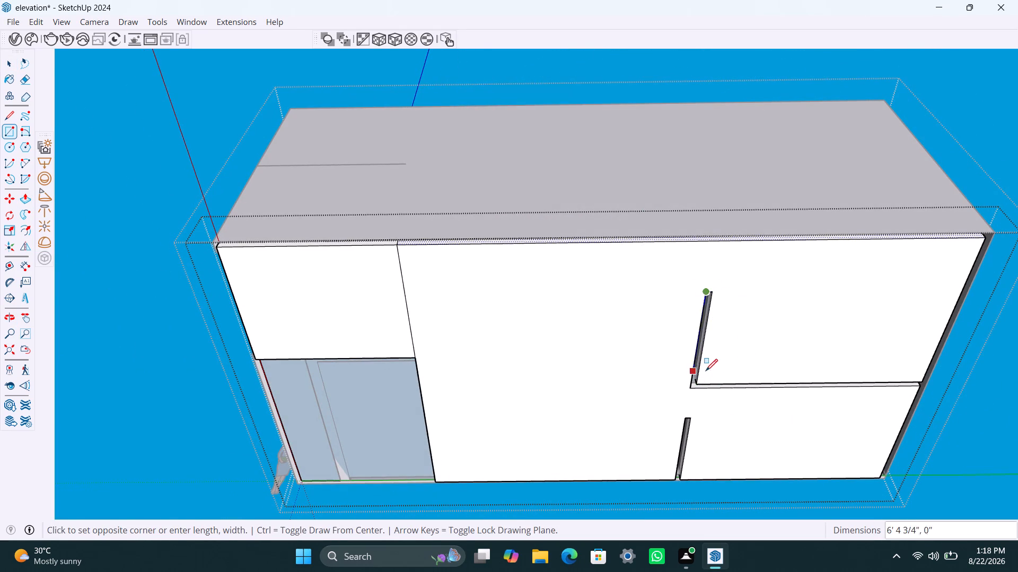
{"action": "scroll", "coordinate": [706, 372], "scroll_direction": "up", "scroll_amount": 20}
{"action": "scroll", "coordinate": [706, 372], "scroll_direction": "up", "scroll_amount": 2}
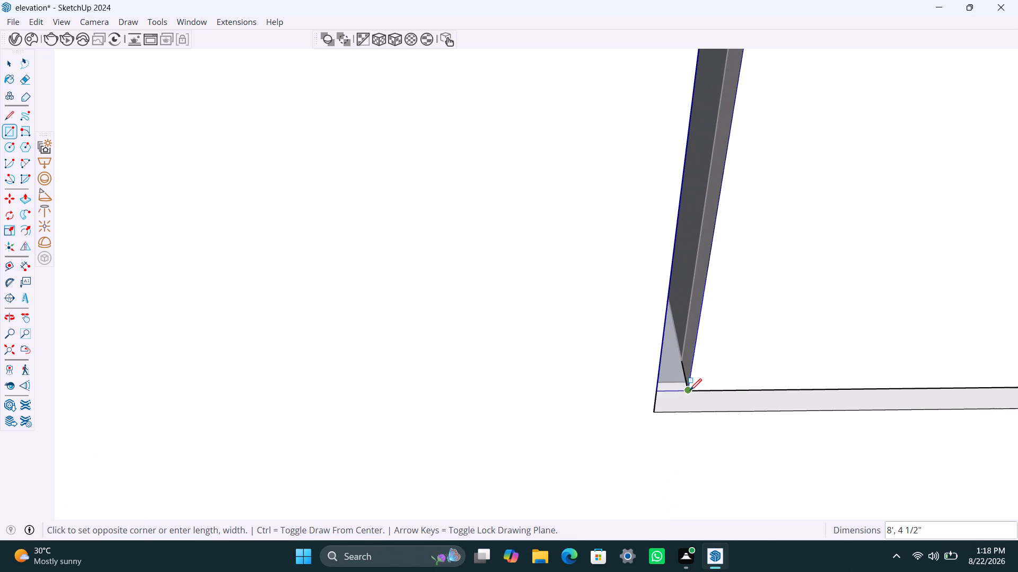
{"action": "left_click", "coordinate": [690, 394]}
Draw a 15' 4 1/2" by 4 1/2" rectangle on the underside, filling the partition gap from the stub's corner to the slab's rear edge.
{"action": "scroll", "coordinate": [680, 379], "scroll_direction": "down", "scroll_amount": 6}
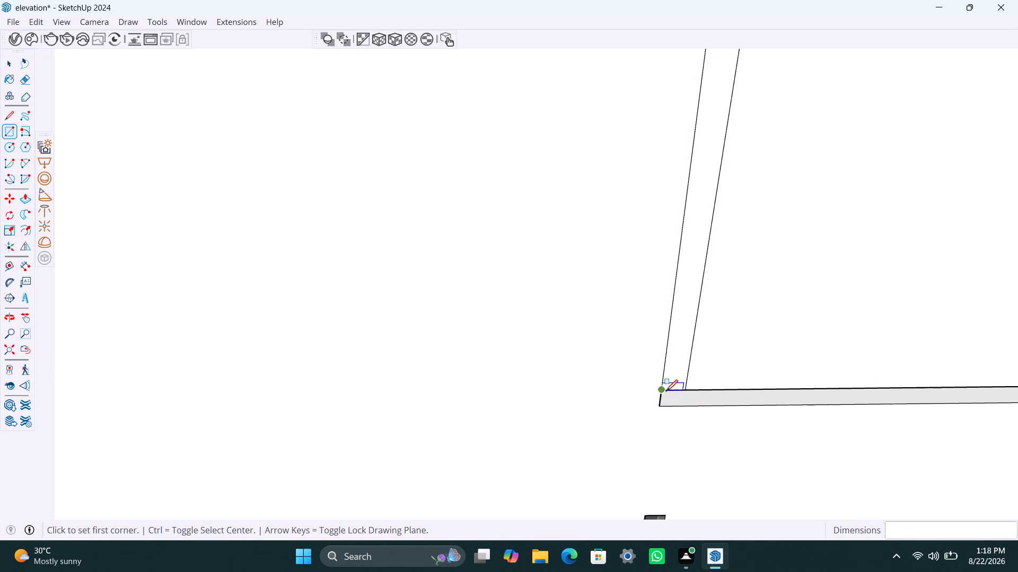
{"action": "left_click", "coordinate": [666, 391]}
{"action": "scroll", "coordinate": [767, 404], "scroll_direction": "down", "scroll_amount": 9}
{"action": "middle_click_drag", "start_coordinate": [770, 404], "coordinate": [479, 410]}
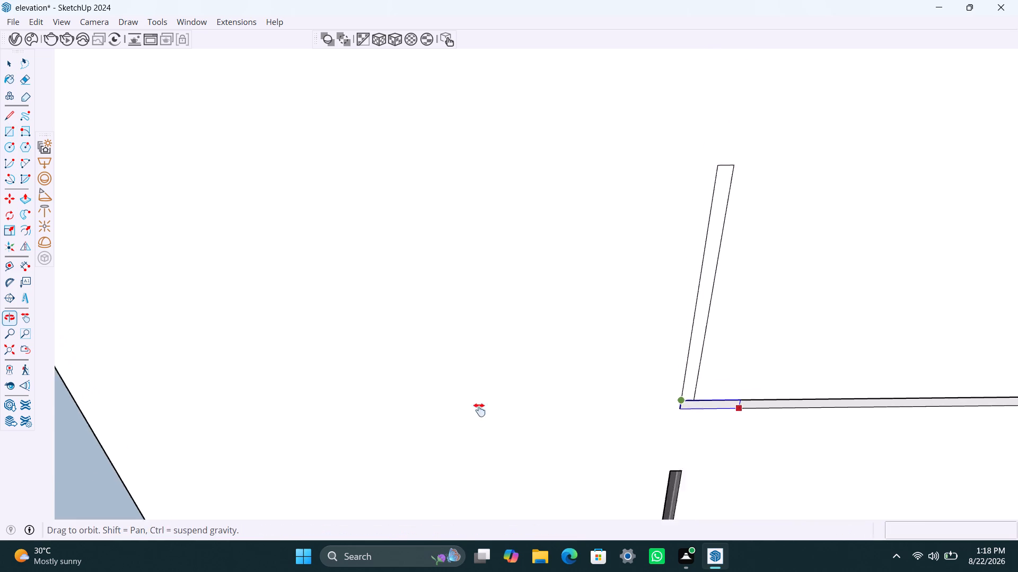
{"action": "middle_click_drag", "start_coordinate": [479, 410], "coordinate": [452, 404]}
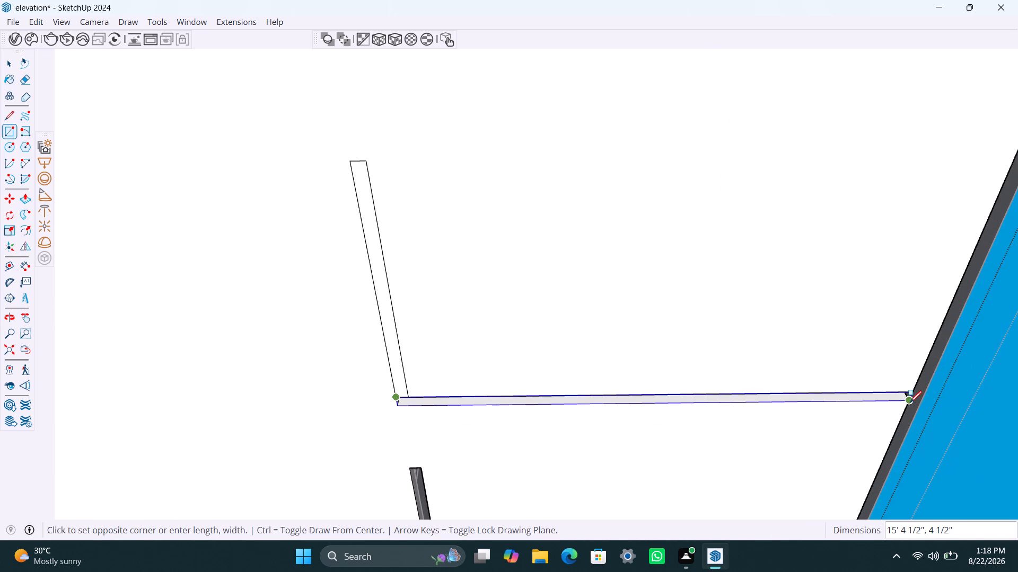
{"action": "left_click", "coordinate": [910, 403]}
{"action": "scroll", "coordinate": [830, 370], "scroll_direction": "down", "scroll_amount": 14}
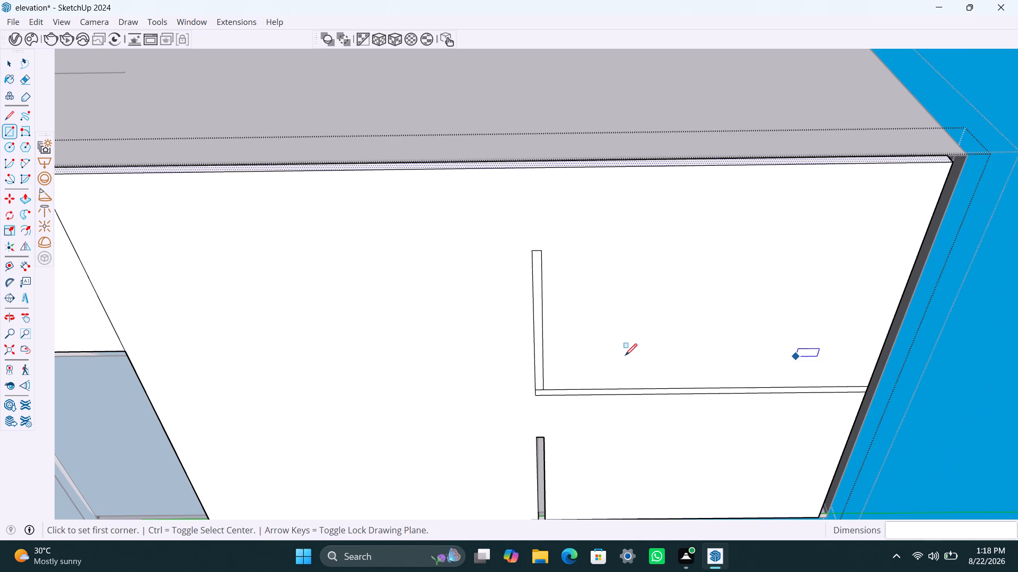
Draw a 7' by 4 1/2" rectangle on the underside to fill the gap below the short partition at the slab's other long side.
{"action": "middle_click_drag", "start_coordinate": [643, 354], "coordinate": [625, 327]}
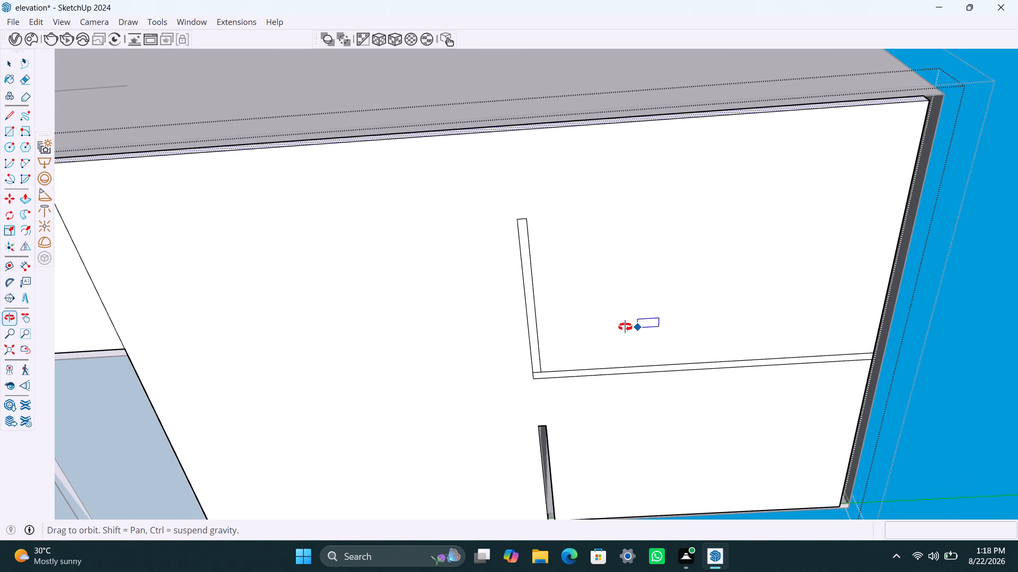
{"action": "middle_click_drag", "start_coordinate": [625, 327], "coordinate": [625, 326]}
{"action": "scroll", "coordinate": [738, 276], "scroll_direction": "down", "scroll_amount": 5}
{"action": "scroll", "coordinate": [581, 427], "scroll_direction": "up", "scroll_amount": 2}
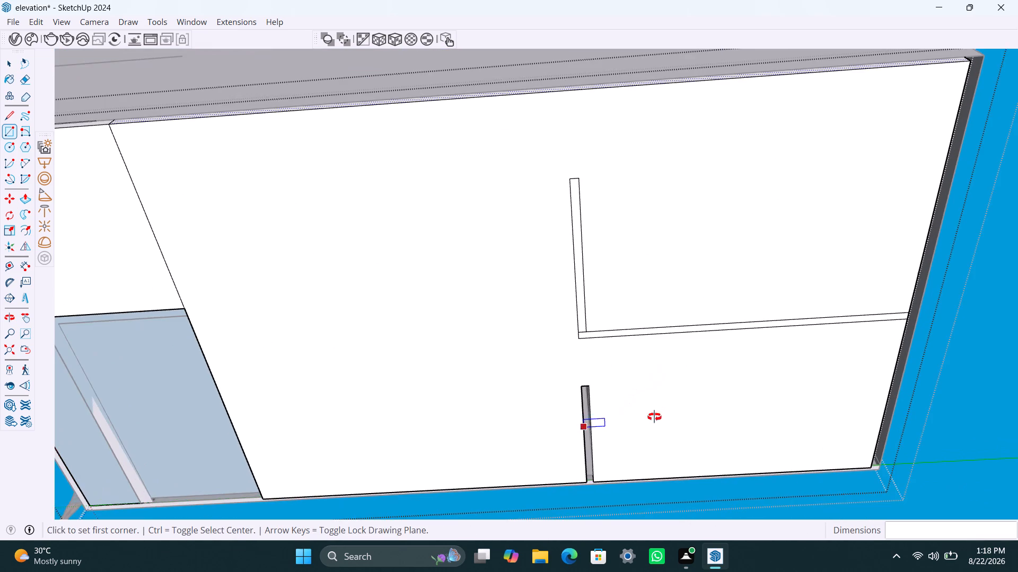
{"action": "middle_click_drag", "start_coordinate": [654, 417], "coordinate": [694, 360], "text": "shift"}
{"action": "scroll", "coordinate": [625, 347], "scroll_direction": "up", "scroll_amount": 4}
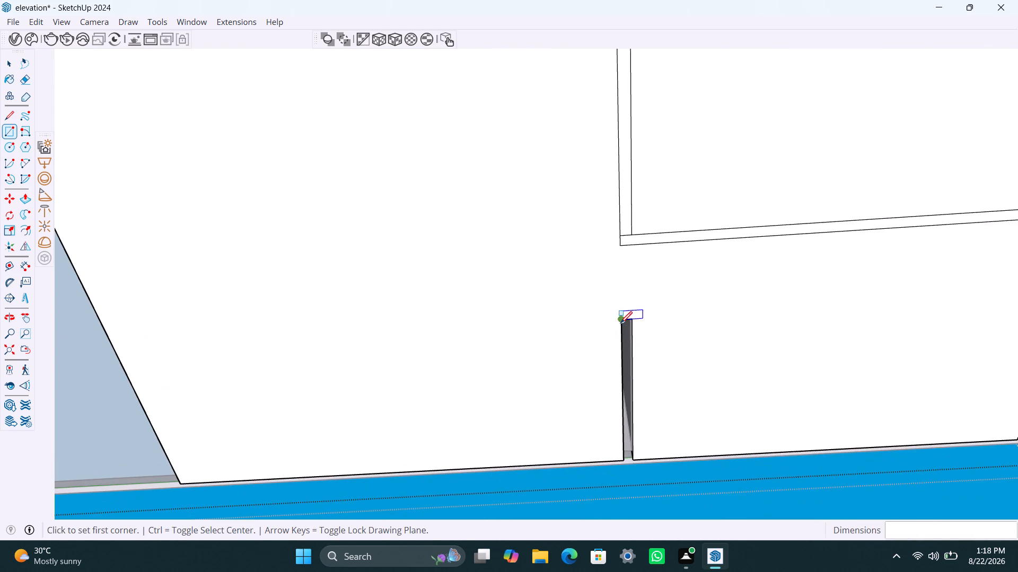
{"action": "left_click", "coordinate": [620, 323]}
{"action": "left_click", "coordinate": [633, 460]}
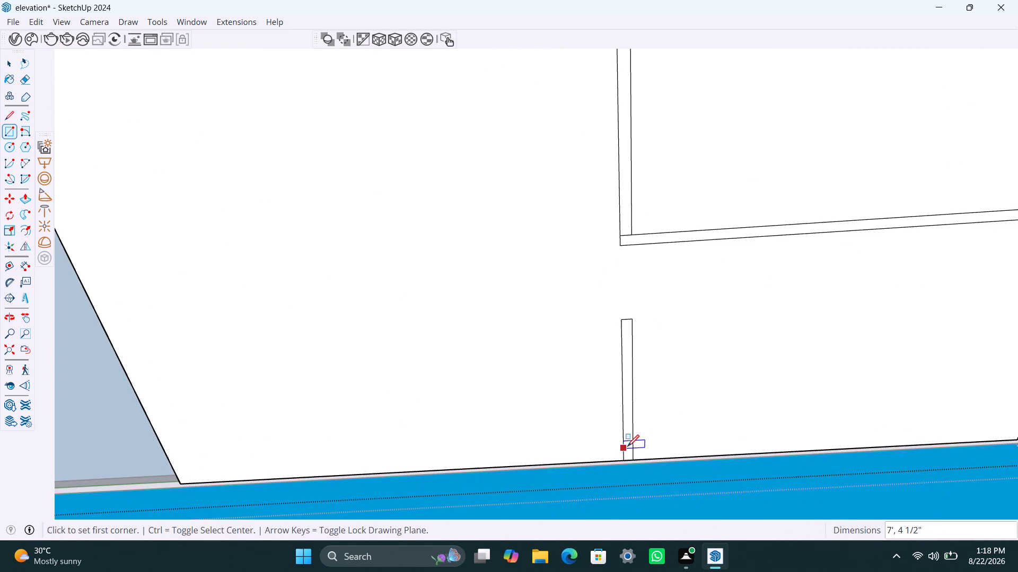
{"action": "key", "text": "space"}
Push/Pull the wider rear edge face of the slab outward 2" and a further 7" to the rear wall's outer face.
{"action": "scroll", "coordinate": [660, 335], "scroll_direction": "down", "scroll_amount": 11}
{"action": "middle_click_drag", "start_coordinate": [657, 350], "coordinate": [758, 366]}
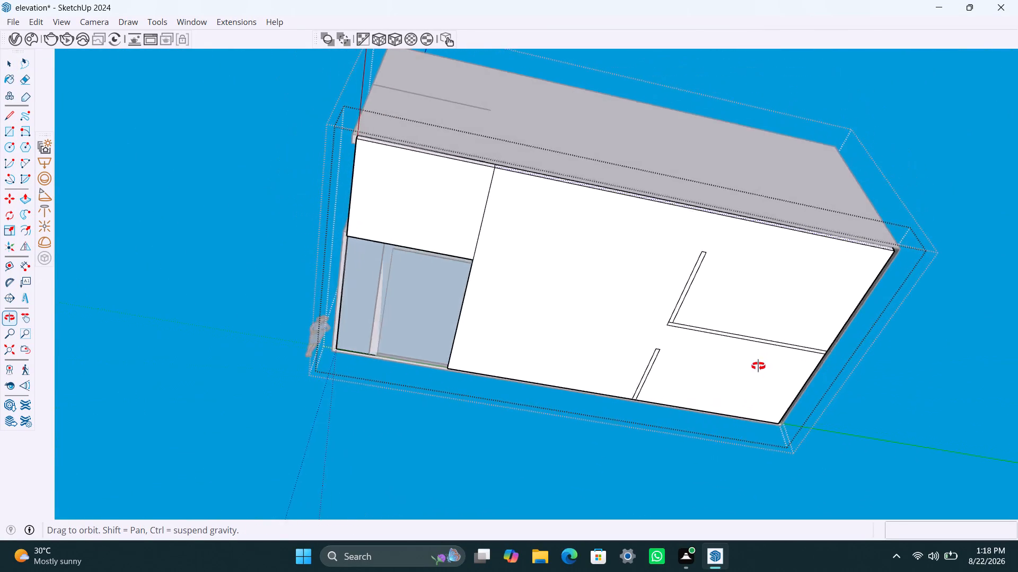
{"action": "middle_click_drag", "start_coordinate": [758, 366], "coordinate": [532, 323]}
{"action": "middle_click_drag", "start_coordinate": [737, 217], "coordinate": [555, 386]}
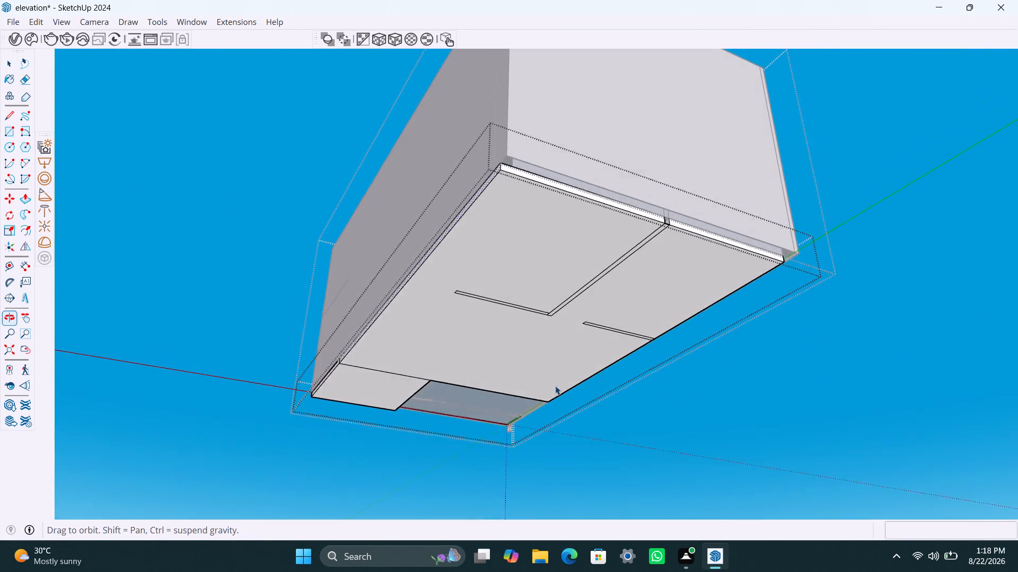
{"action": "middle_click_drag", "start_coordinate": [555, 386], "coordinate": [555, 385]}
{"action": "scroll", "coordinate": [567, 249], "scroll_direction": "up", "scroll_amount": 2}
{"action": "middle_click_drag", "start_coordinate": [578, 258], "coordinate": [569, 320]}
{"action": "scroll", "coordinate": [530, 329], "scroll_direction": "up", "scroll_amount": 3}
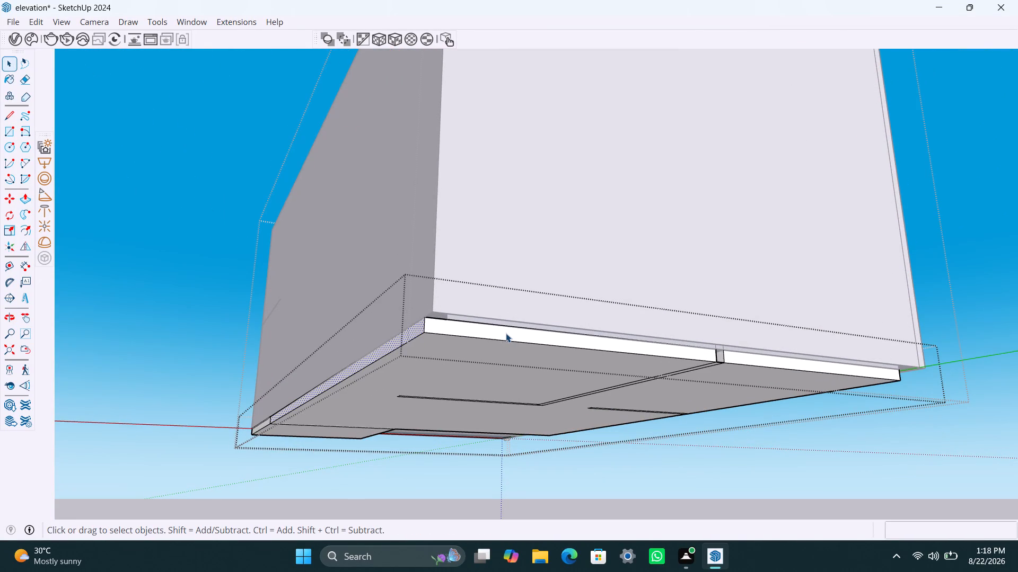
{"action": "left_click", "coordinate": [506, 333]}
{"action": "key", "text": "p"}
{"action": "left_click_drag", "start_coordinate": [506, 333], "coordinate": [508, 328]}
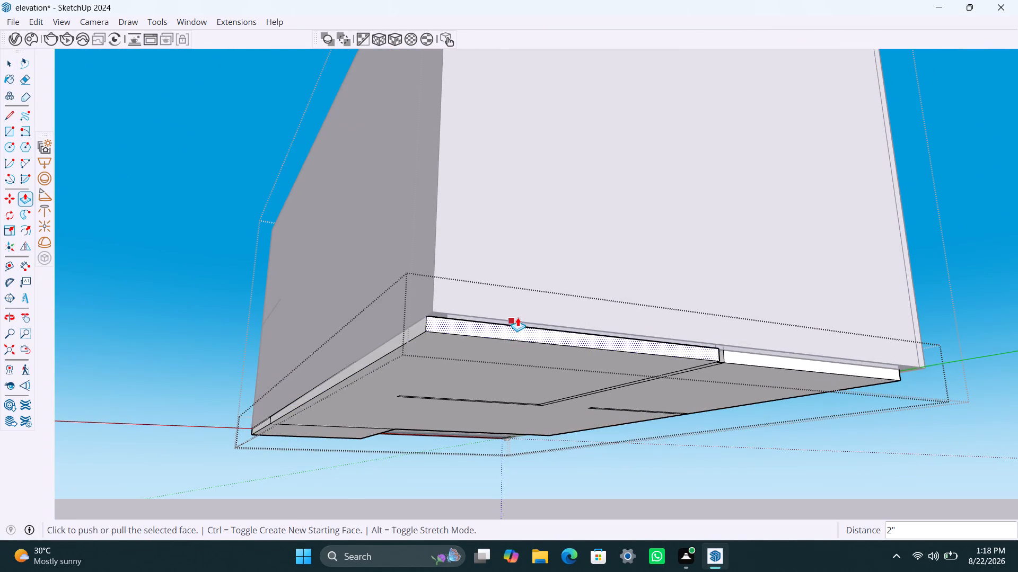
{"action": "scroll", "coordinate": [571, 330], "scroll_direction": "up", "scroll_amount": 4}
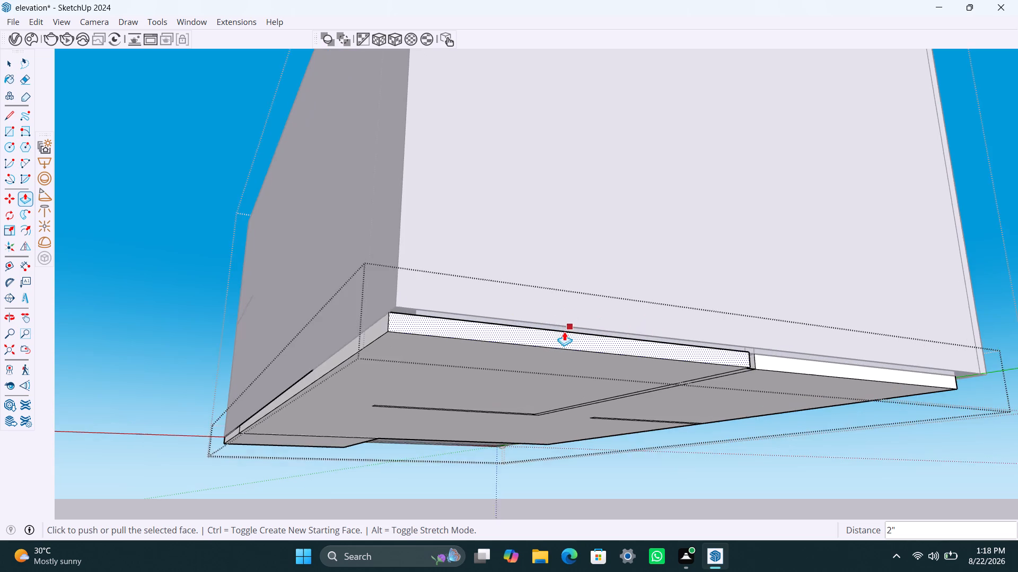
{"action": "scroll", "coordinate": [564, 332], "scroll_direction": "up", "scroll_amount": 3}
{"action": "left_click", "coordinate": [452, 329]}
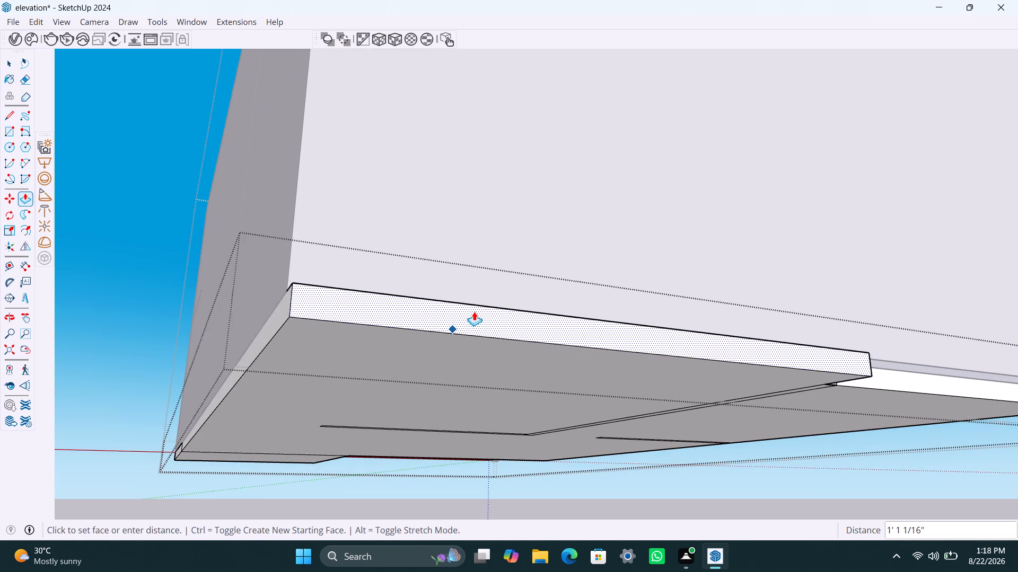
{"action": "left_click", "coordinate": [386, 293]}
Push/Pull the narrower rear edge face of the slab outward 9" to the rear wall's outer face.
{"action": "scroll", "coordinate": [797, 336], "scroll_direction": "down", "scroll_amount": 11}
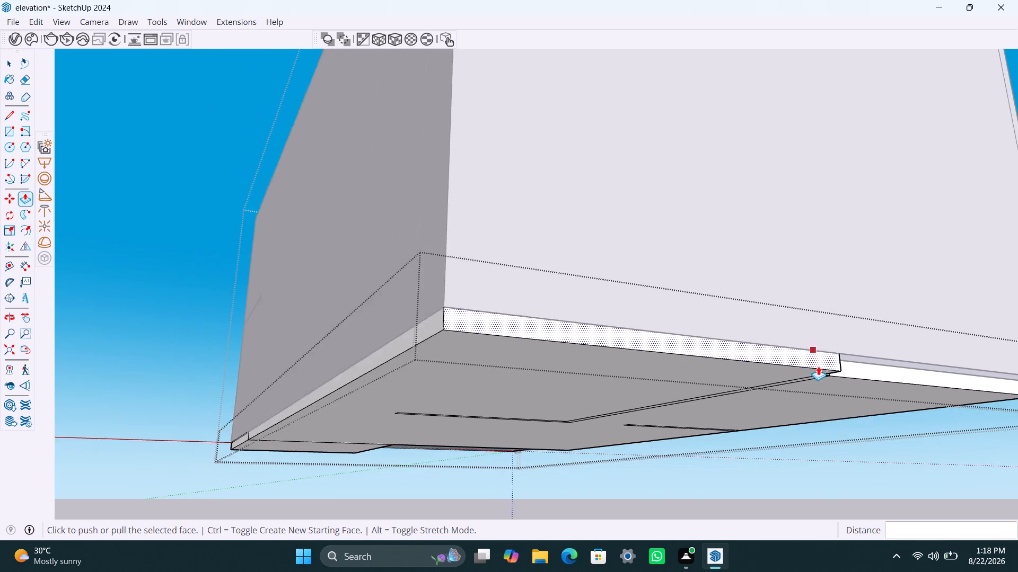
{"action": "middle_click_drag", "start_coordinate": [849, 368], "coordinate": [635, 367]}
{"action": "scroll", "coordinate": [485, 364], "scroll_direction": "up", "scroll_amount": 6}
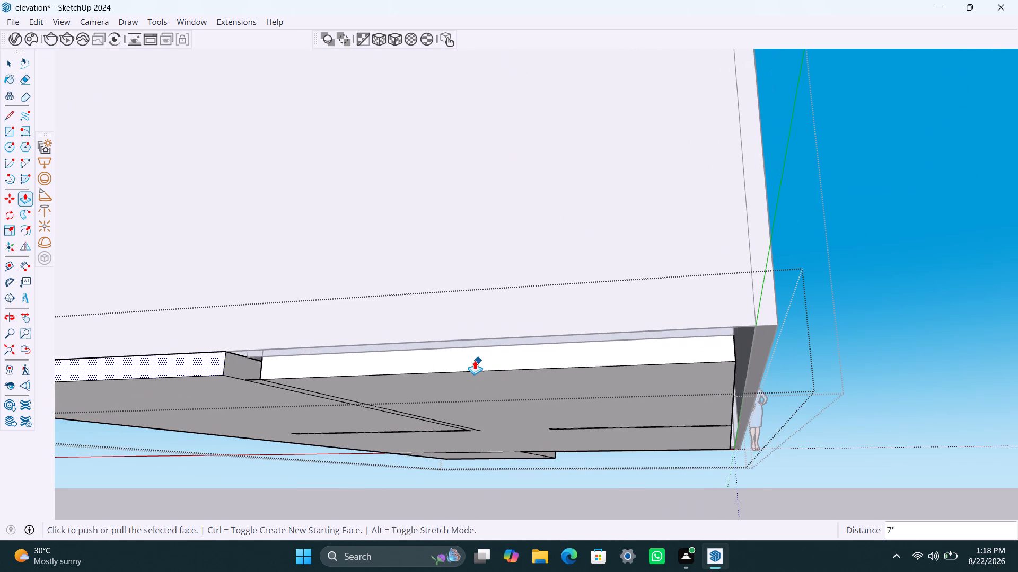
{"action": "key", "text": "space"}
{"action": "left_click", "coordinate": [481, 360]}
{"action": "key", "text": "p"}
{"action": "left_click", "coordinate": [489, 359]}
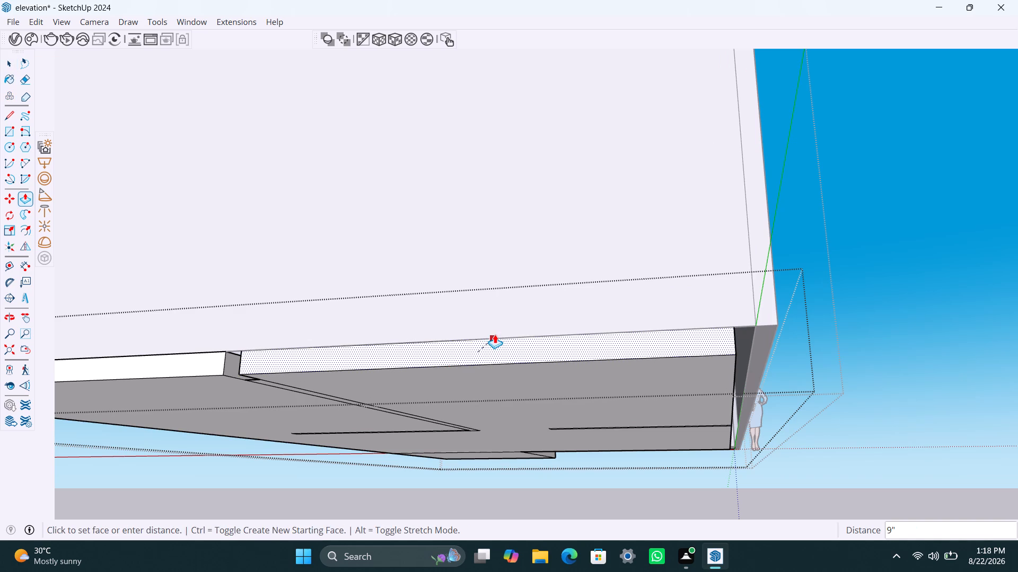
{"action": "left_click", "coordinate": [496, 333]}
Draw 4 1/2" lines across the bottom and top of the notch between the two rear slab edges to close its faces.
{"action": "middle_click_drag", "start_coordinate": [398, 353], "coordinate": [557, 319]}
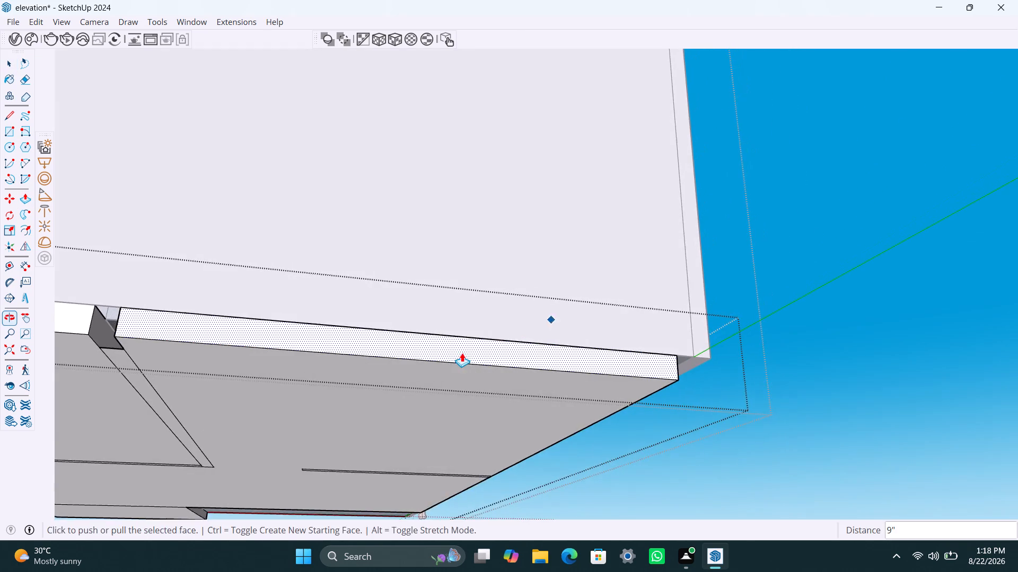
{"action": "scroll", "coordinate": [461, 353], "scroll_direction": "down", "scroll_amount": 4}
{"action": "middle_click_drag", "start_coordinate": [458, 368], "coordinate": [673, 258], "text": "shift"}
{"action": "scroll", "coordinate": [493, 292], "scroll_direction": "down", "scroll_amount": 4}
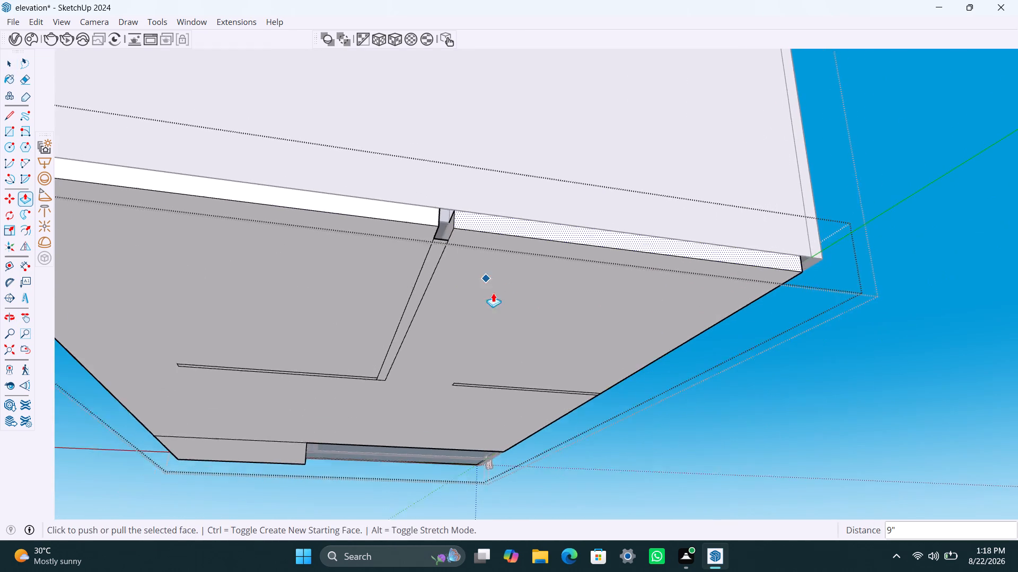
{"action": "middle_click_drag", "start_coordinate": [493, 292], "coordinate": [487, 189]}
{"action": "key", "text": "space"}
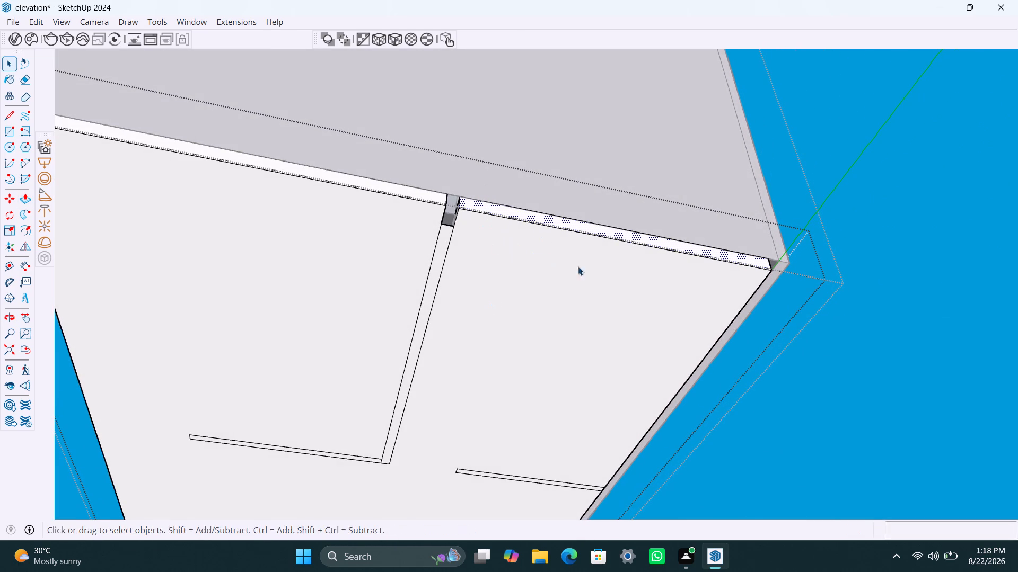
{"action": "key", "text": "r"}
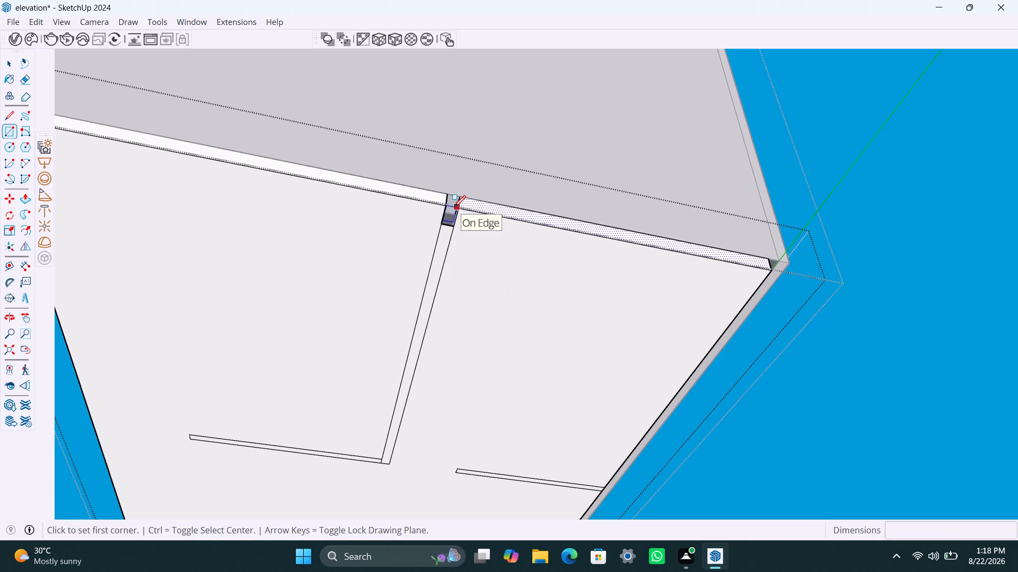
{"action": "key", "text": "l"}
{"action": "left_click", "coordinate": [448, 205]}
{"action": "left_click", "coordinate": [457, 207]}
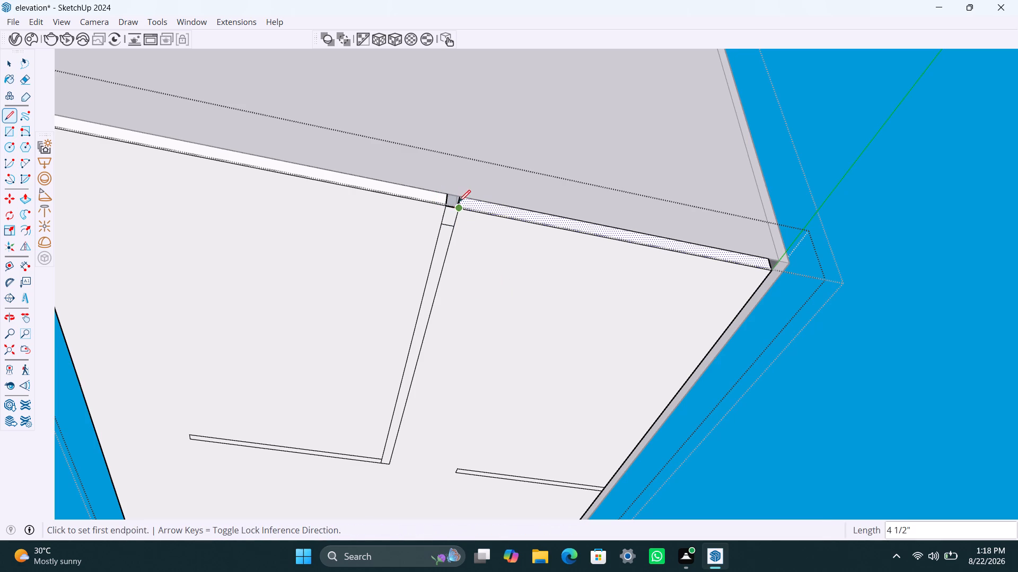
{"action": "left_click", "coordinate": [459, 198]}
{"action": "left_click", "coordinate": [447, 195]}
Push/Pull the slab's long-side edge face between the rear corner and the short partition outward 9" to the wall's outer face.
{"action": "scroll", "coordinate": [734, 274], "scroll_direction": "down", "scroll_amount": 5}
{"action": "key", "text": "space"}
{"action": "scroll", "coordinate": [654, 263], "scroll_direction": "up", "scroll_amount": 3}
{"action": "middle_click_drag", "start_coordinate": [701, 260], "coordinate": [675, 242]}
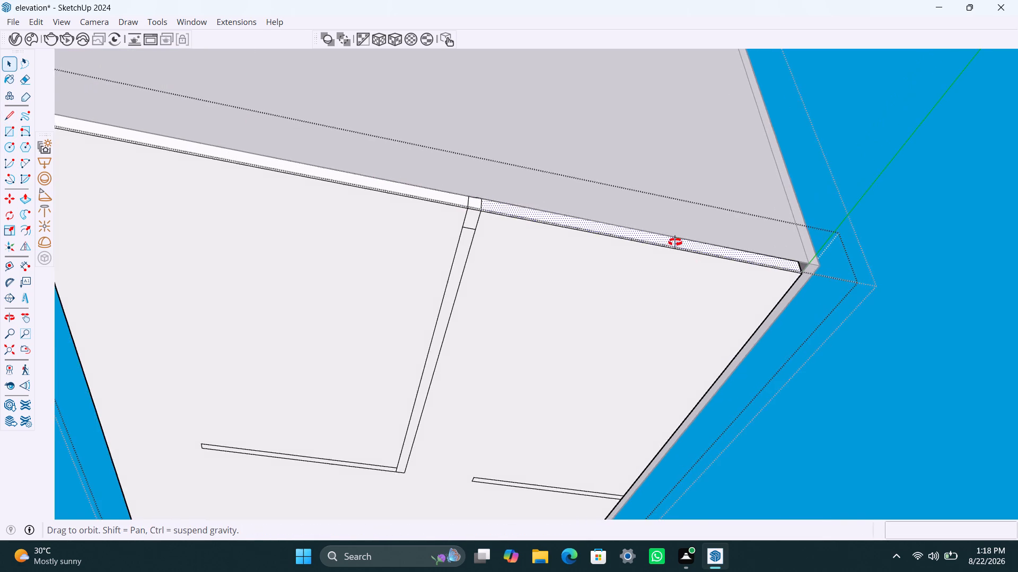
{"action": "middle_click_drag", "start_coordinate": [675, 242], "coordinate": [564, 121]}
{"action": "scroll", "coordinate": [697, 213], "scroll_direction": "up", "scroll_amount": 3}
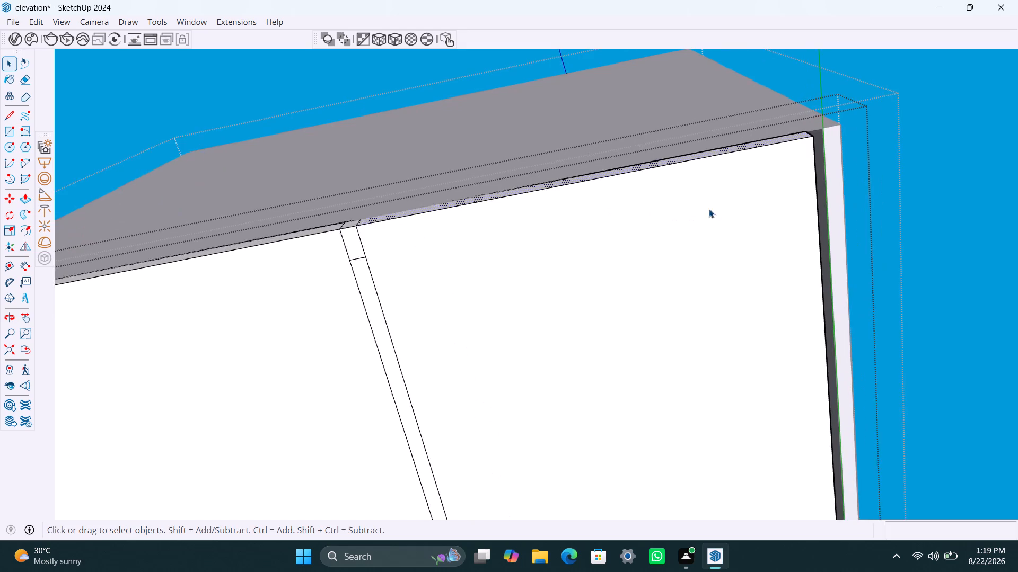
{"action": "middle_click_drag", "start_coordinate": [709, 209], "coordinate": [440, 381]}
{"action": "scroll", "coordinate": [535, 323], "scroll_direction": "up", "scroll_amount": 3}
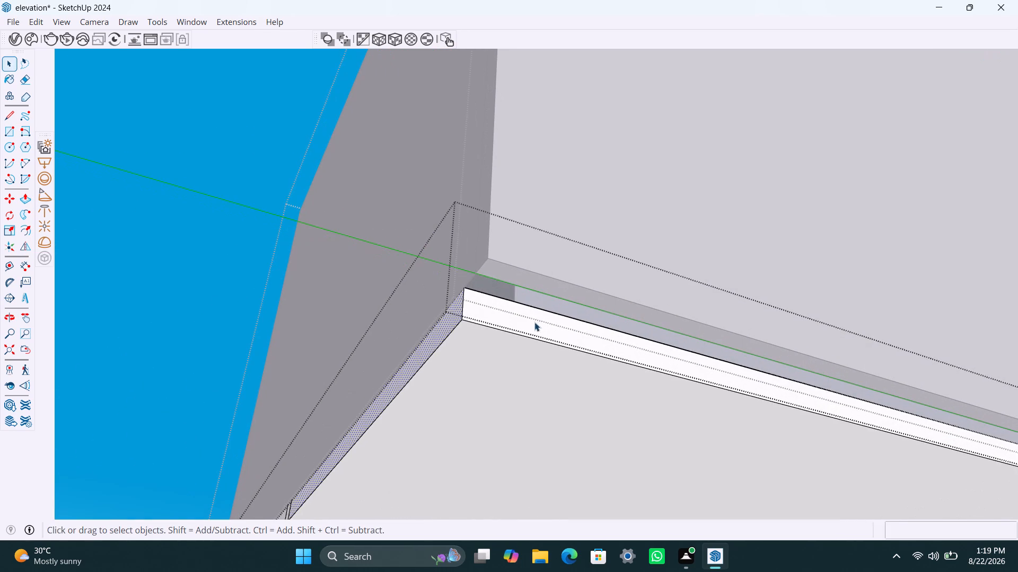
{"action": "left_click", "coordinate": [534, 322]}
{"action": "key", "text": "p"}
{"action": "left_click", "coordinate": [573, 322]}
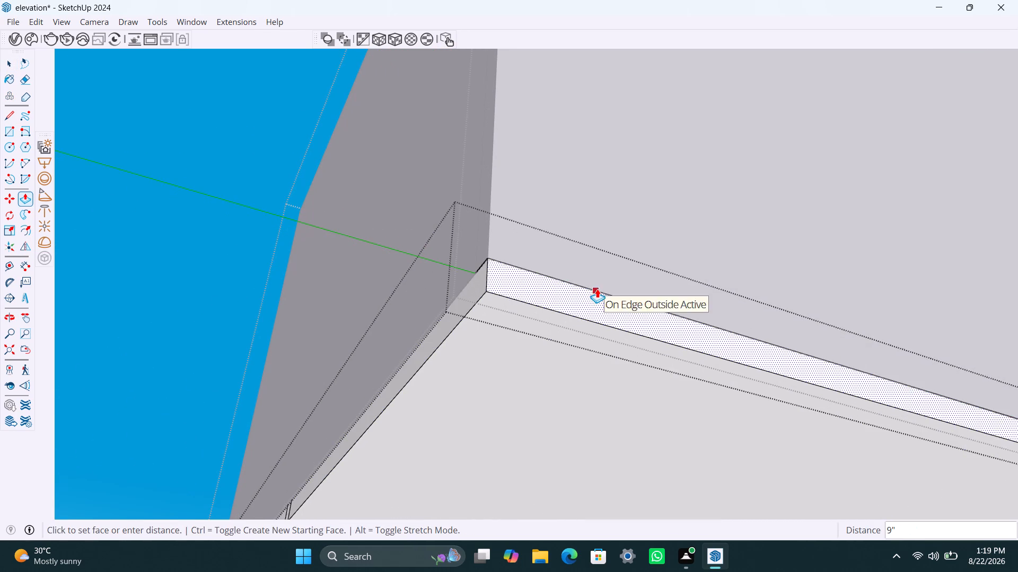
{"action": "left_click", "coordinate": [597, 289]}
Push/Pull the same long side's edge face between the short partition and the open recess outward 9" to the wall's outer face.
{"action": "scroll", "coordinate": [677, 237], "scroll_direction": "down", "scroll_amount": 15}
{"action": "scroll", "coordinate": [727, 258], "scroll_direction": "down", "scroll_amount": 18}
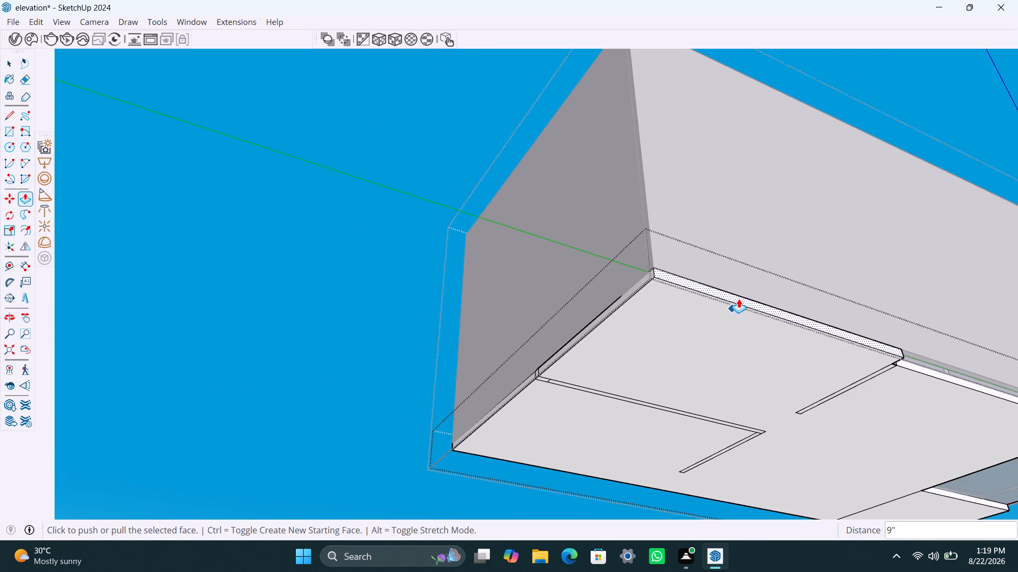
{"action": "scroll", "coordinate": [739, 299], "scroll_direction": "down", "scroll_amount": 2}
{"action": "middle_click_drag", "start_coordinate": [772, 334], "coordinate": [642, 354]}
{"action": "scroll", "coordinate": [809, 388], "scroll_direction": "up", "scroll_amount": 4}
{"action": "middle_click_drag", "start_coordinate": [802, 388], "coordinate": [685, 391]}
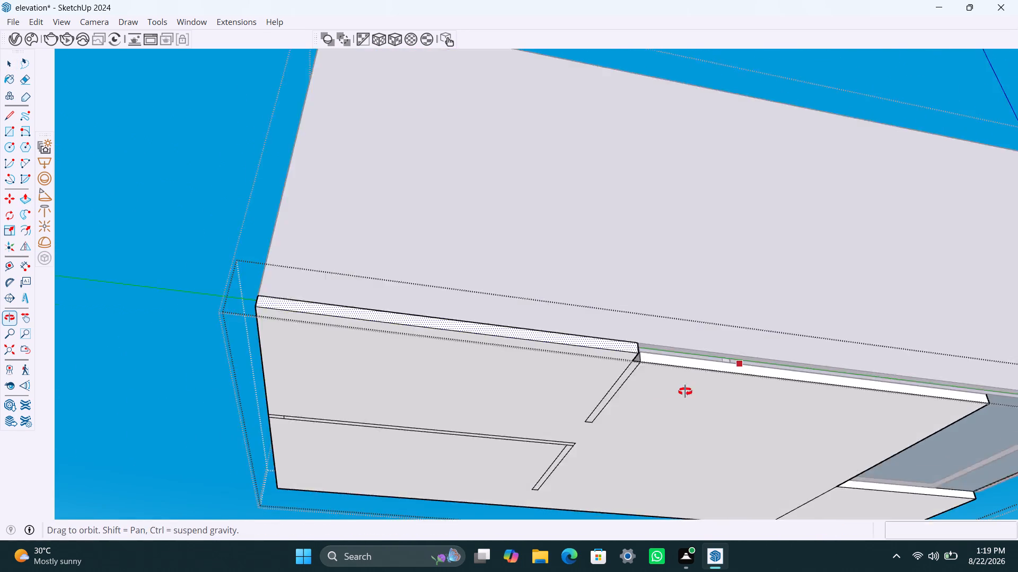
{"action": "middle_click_drag", "start_coordinate": [685, 391], "coordinate": [652, 391]}
{"action": "scroll", "coordinate": [626, 359], "scroll_direction": "up", "scroll_amount": 4}
{"action": "key", "text": "space"}
{"action": "left_click", "coordinate": [535, 351]}
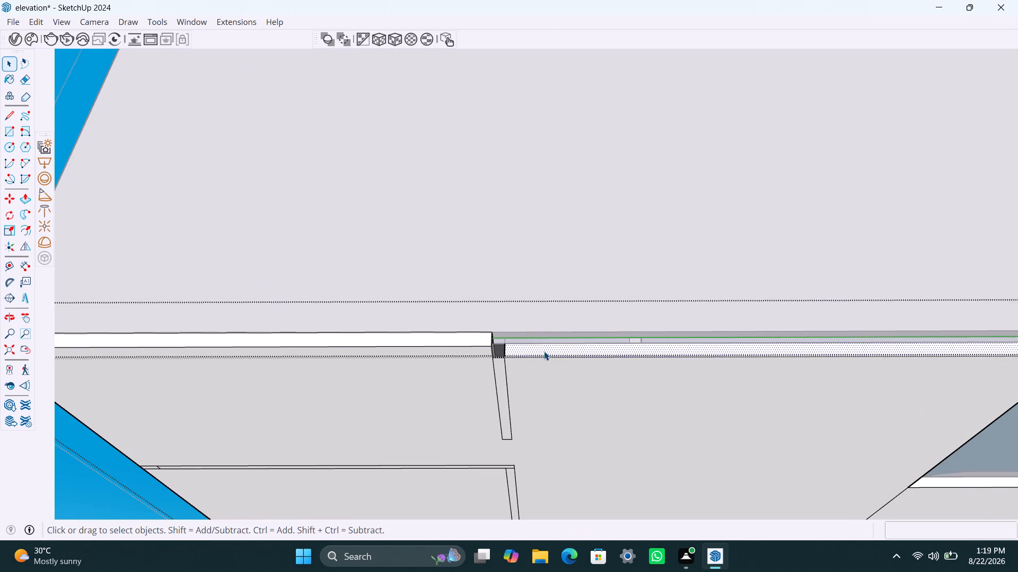
{"action": "key", "text": "p"}
{"action": "left_click", "coordinate": [545, 351]}
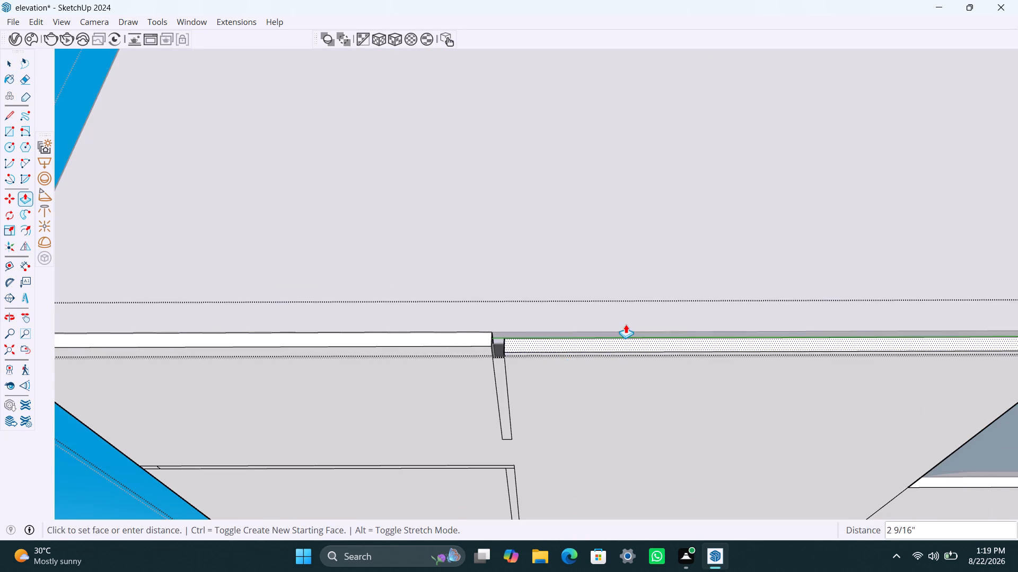
{"action": "left_click", "coordinate": [629, 321]}
Draw 4 1/2" lines across the bottom and top of the partition notch between the two long-side edge faces, and exit the slab group.
{"action": "scroll", "coordinate": [478, 330], "scroll_direction": "up", "scroll_amount": 3}
{"action": "middle_click_drag", "start_coordinate": [559, 340], "coordinate": [595, 399]}
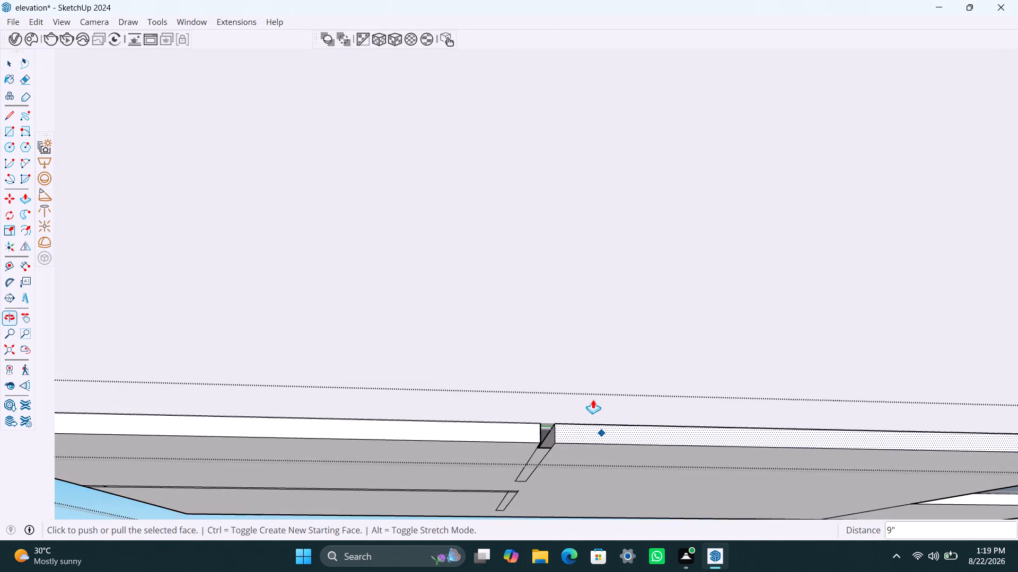
{"action": "scroll", "coordinate": [583, 431], "scroll_direction": "up", "scroll_amount": 3}
{"action": "key", "text": "l"}
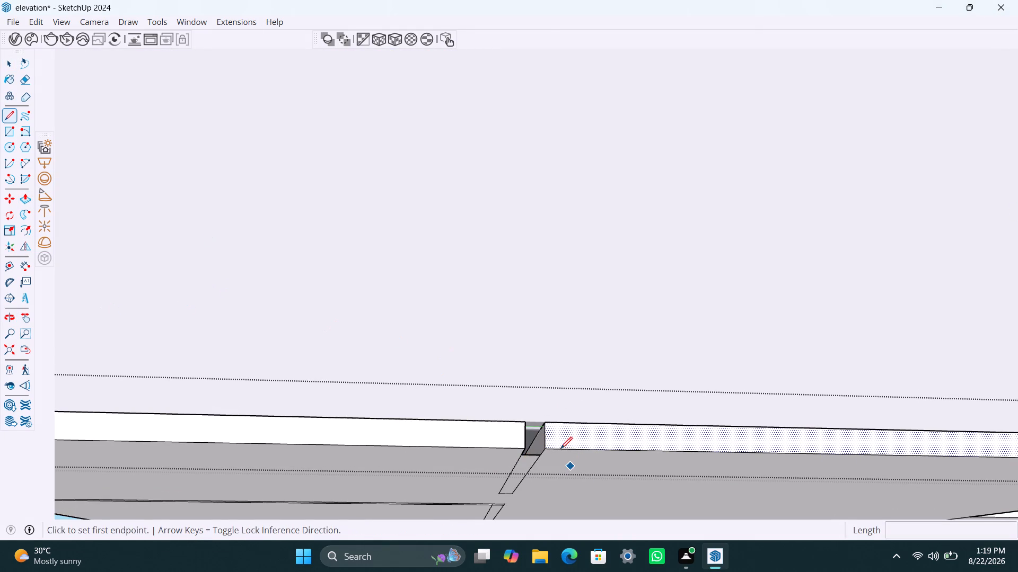
{"action": "left_click_drag", "start_coordinate": [543, 448], "coordinate": [532, 450]}
{"action": "left_click", "coordinate": [522, 452]}
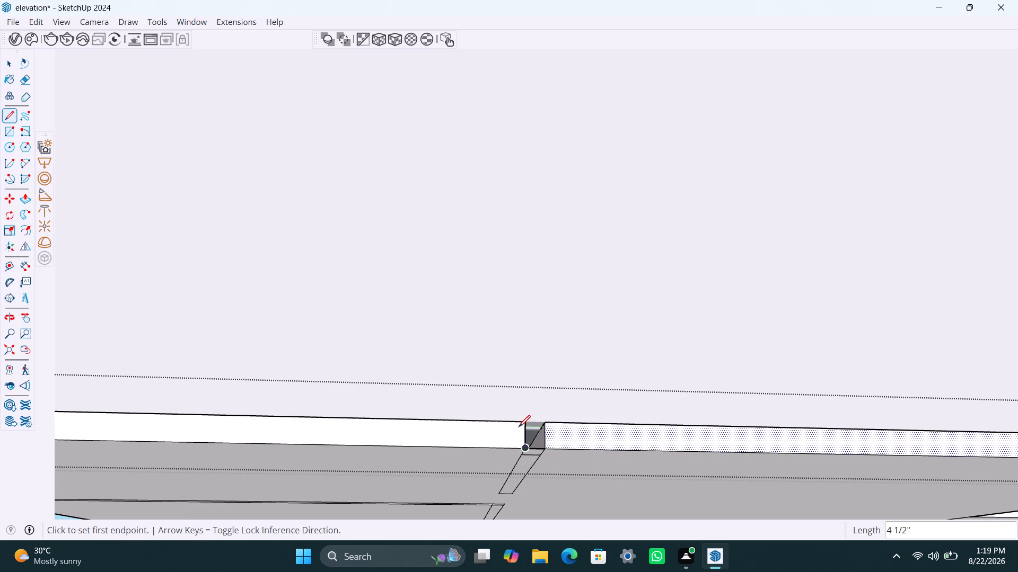
{"action": "left_click", "coordinate": [525, 424]}
{"action": "left_click", "coordinate": [545, 422]}
{"action": "scroll", "coordinate": [516, 421], "scroll_direction": "down", "scroll_amount": 4}
{"action": "scroll", "coordinate": [509, 409], "scroll_direction": "down", "scroll_amount": 20}
{"action": "scroll", "coordinate": [509, 409], "scroll_direction": "down", "scroll_amount": 8}
{"action": "middle_click_drag", "start_coordinate": [614, 417], "coordinate": [406, 413], "text": "shift"}
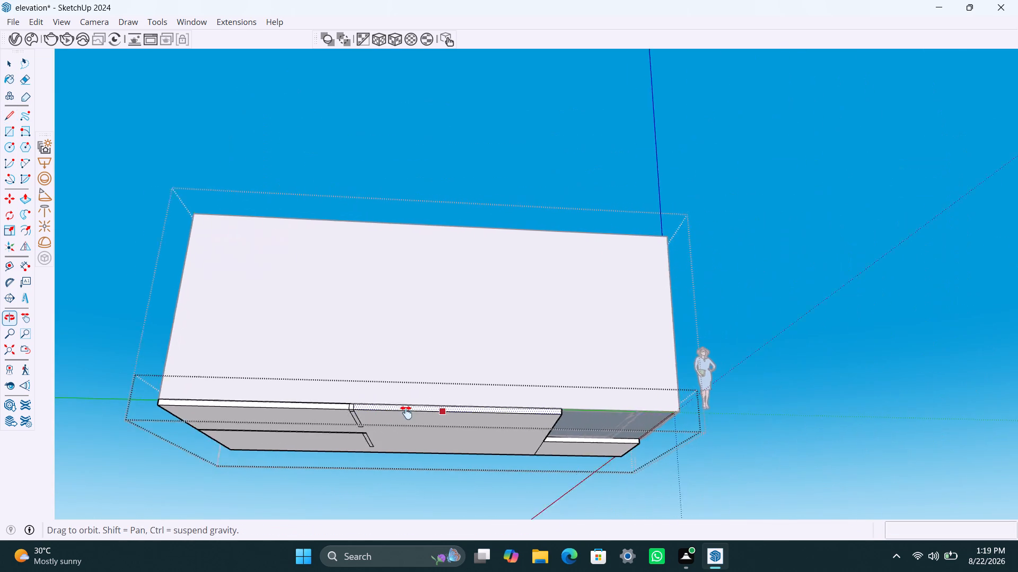
{"action": "middle_click_drag", "start_coordinate": [406, 413], "coordinate": [406, 412], "text": "shift"}
{"action": "key", "text": "space"}
{"action": "left_click", "coordinate": [680, 316]}
Examine the slab's open recess under the end room and its junctions with the surrounding walls from below and outside.
{"action": "scroll", "coordinate": [591, 369], "scroll_direction": "down", "scroll_amount": 5}
{"action": "middle_click_drag", "start_coordinate": [573, 406], "coordinate": [499, 385]}
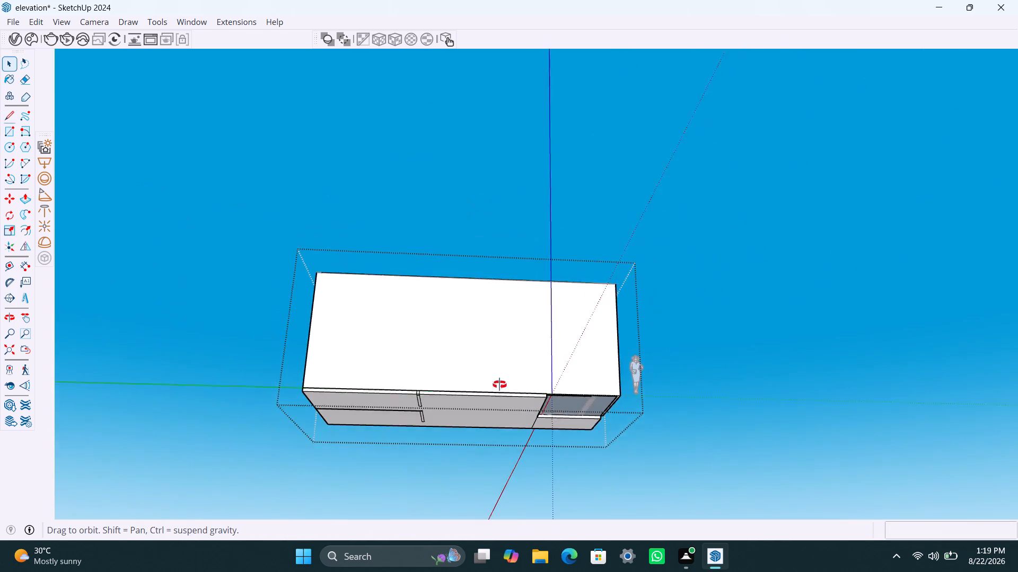
{"action": "middle_click_drag", "start_coordinate": [499, 385], "coordinate": [89, 278]}
{"action": "scroll", "coordinate": [609, 344], "scroll_direction": "up", "scroll_amount": 7}
{"action": "middle_click_drag", "start_coordinate": [514, 360], "coordinate": [501, 389]}
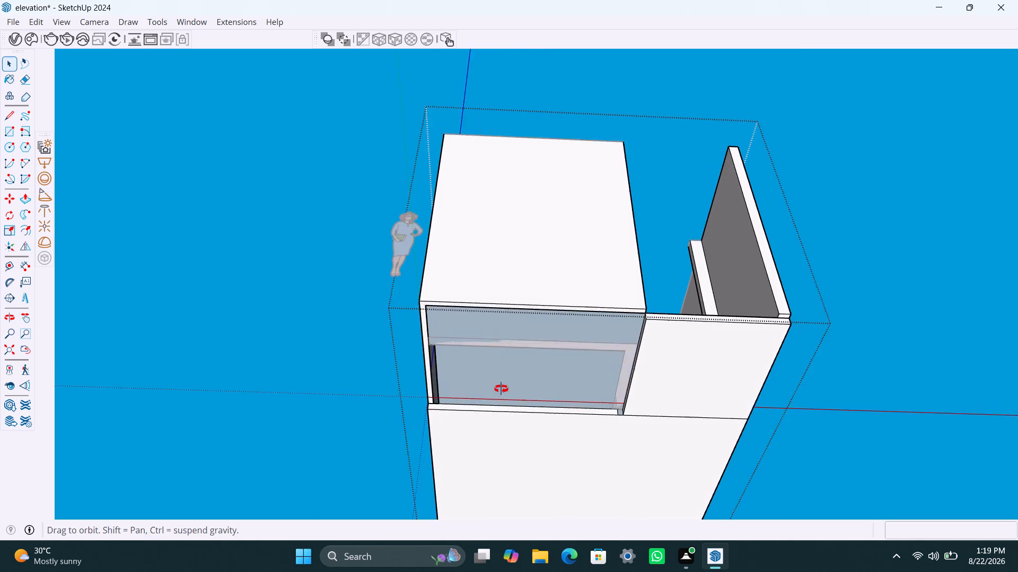
{"action": "middle_click_drag", "start_coordinate": [501, 389], "coordinate": [460, 415]}
{"action": "scroll", "coordinate": [475, 371], "scroll_direction": "up", "scroll_amount": 4}
{"action": "middle_click_drag", "start_coordinate": [449, 359], "coordinate": [482, 311]}
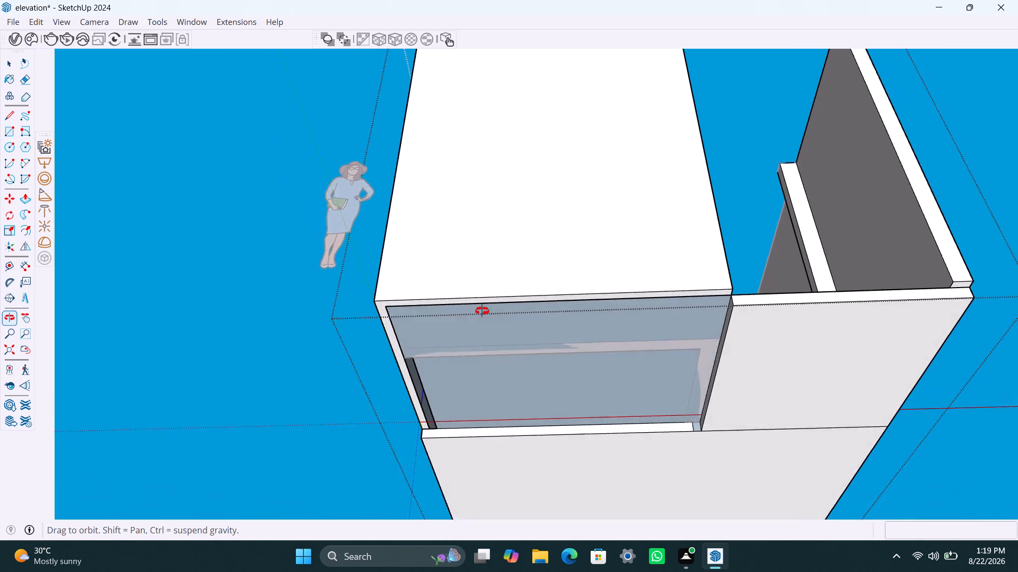
{"action": "middle_click_drag", "start_coordinate": [482, 311], "coordinate": [431, 571]}
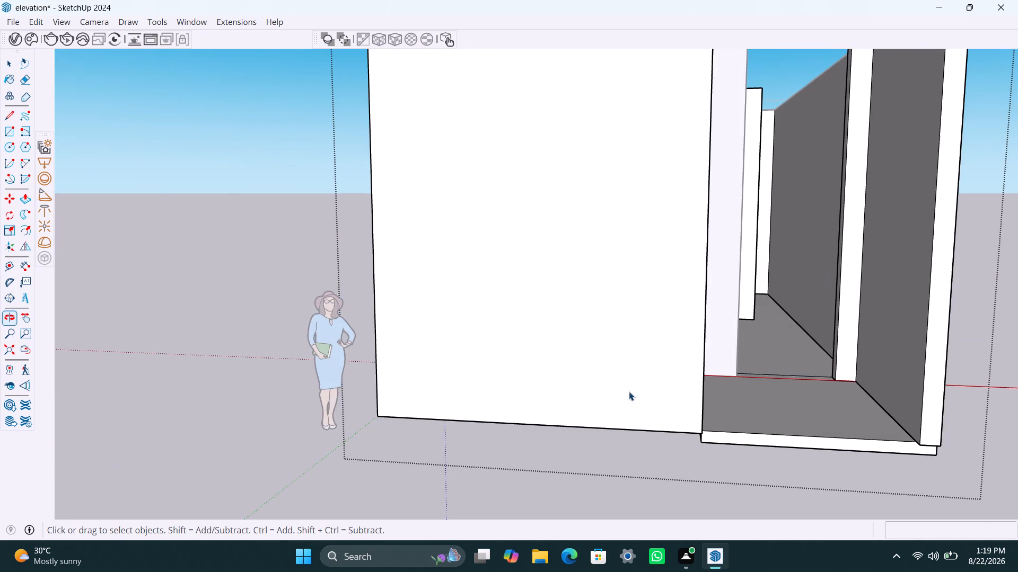
{"action": "scroll", "coordinate": [744, 387], "scroll_direction": "up", "scroll_amount": 3}
{"action": "middle_click_drag", "start_coordinate": [742, 402], "coordinate": [479, 479]}
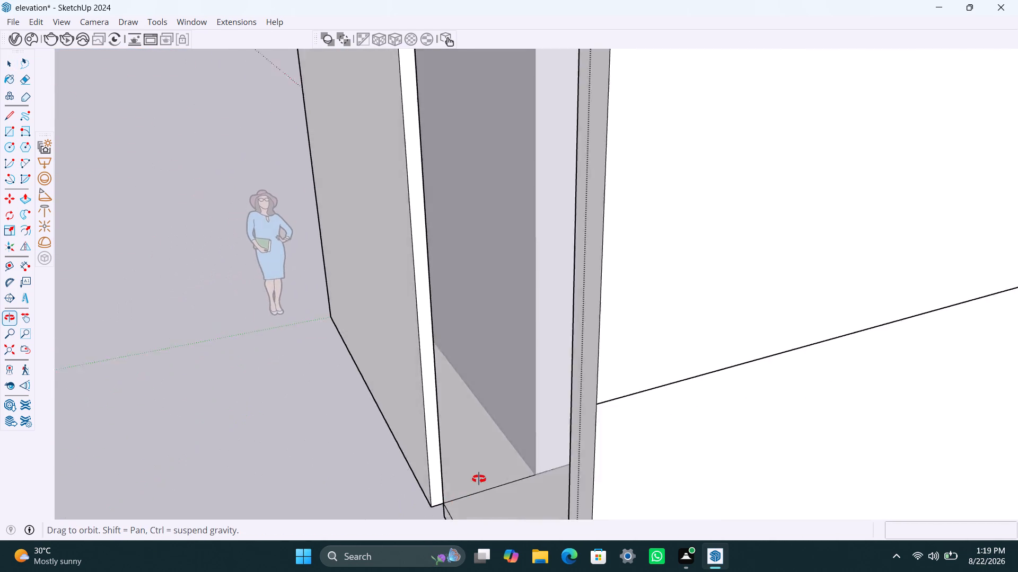
{"action": "middle_click_drag", "start_coordinate": [479, 479], "coordinate": [645, 220]}
{"action": "scroll", "coordinate": [522, 348], "scroll_direction": "down", "scroll_amount": 4}
{"action": "middle_click_drag", "start_coordinate": [495, 433], "coordinate": [616, 413]}
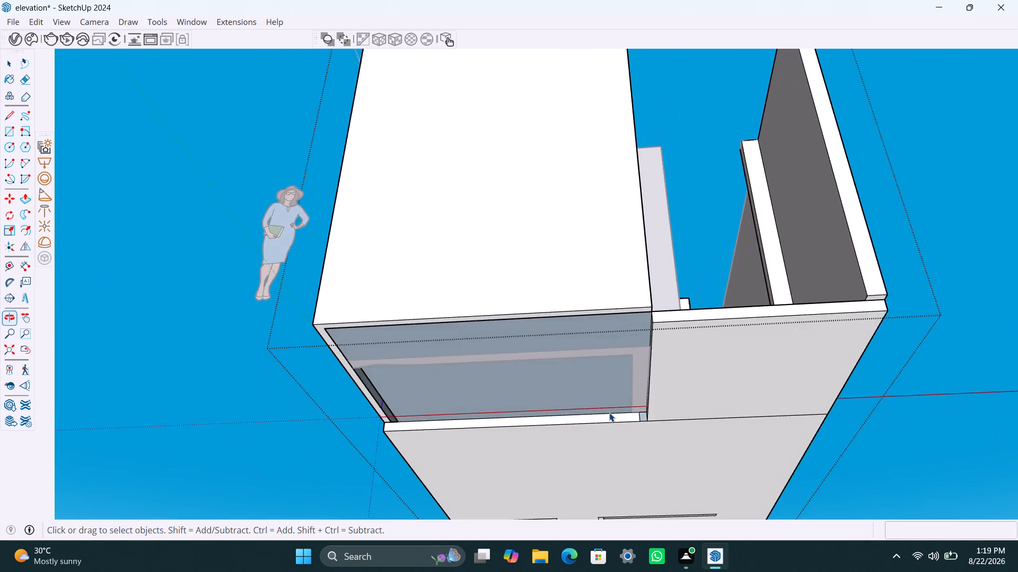
Open the slab group and draw 4 1/2" lines along the top and bottom of the small edge face at the recess's inner corner.
{"action": "scroll", "coordinate": [594, 416], "scroll_direction": "up", "scroll_amount": 4}
{"action": "left_click", "coordinate": [593, 419]}
{"action": "double_click", "coordinate": [599, 420]}
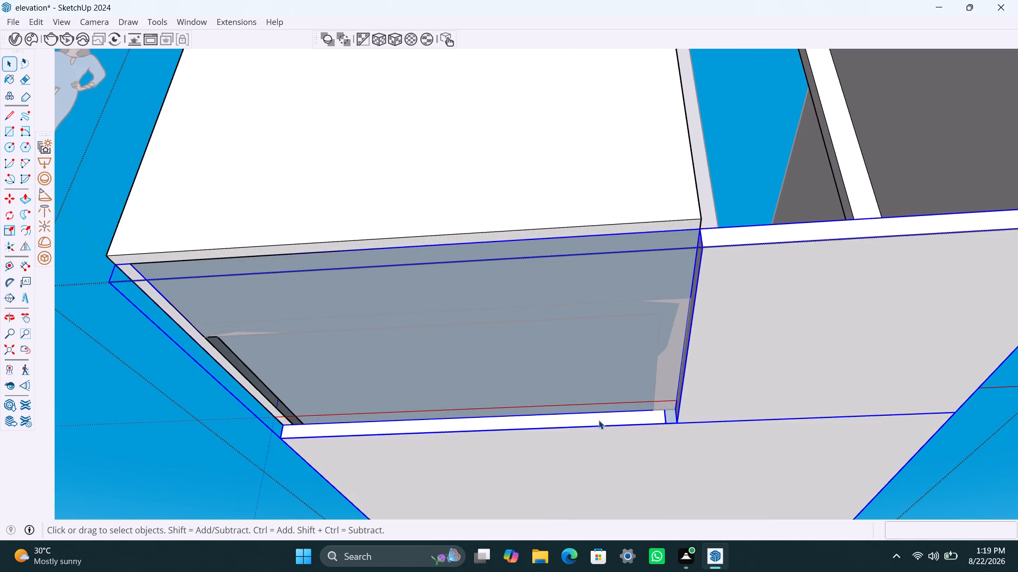
{"action": "left_click", "coordinate": [603, 420]}
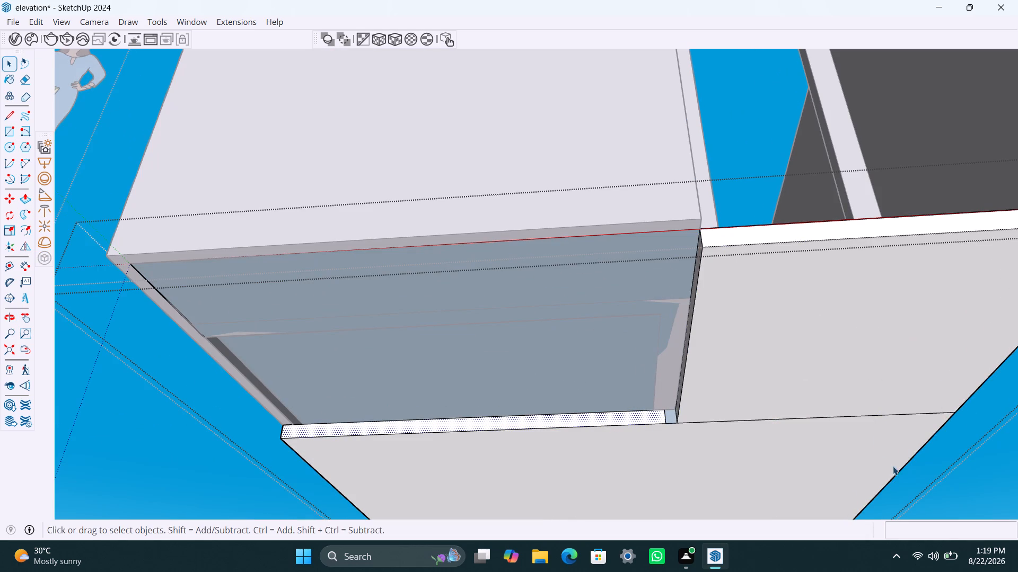
{"action": "key", "text": "l"}
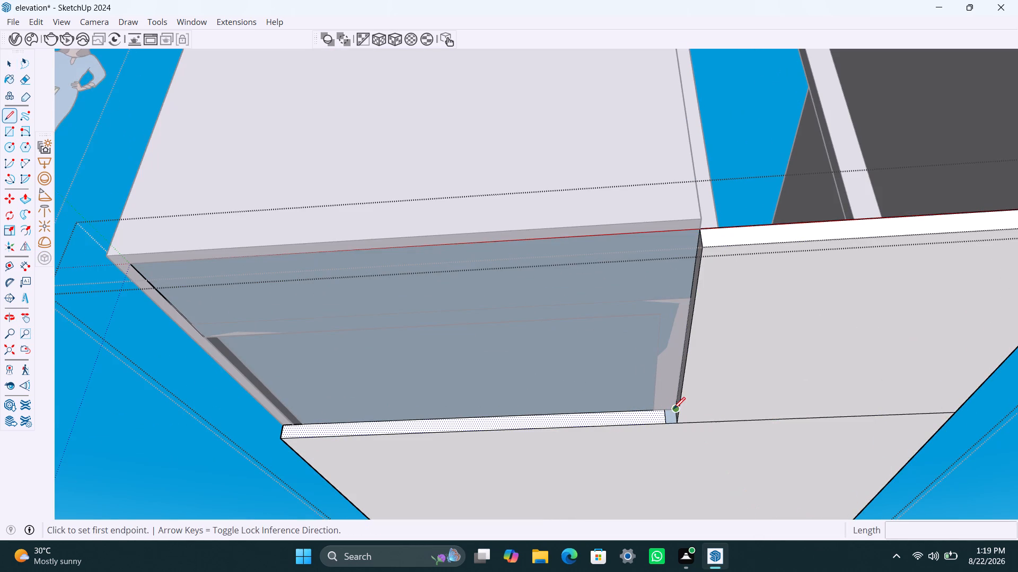
{"action": "left_click", "coordinate": [666, 409]}
{"action": "left_click", "coordinate": [674, 409]}
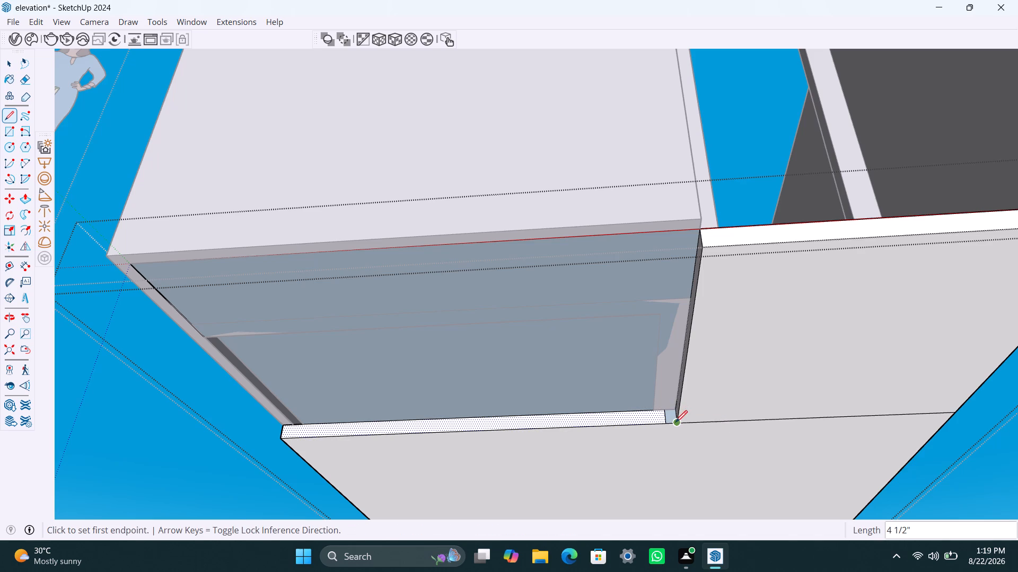
{"action": "left_click", "coordinate": [676, 423]}
{"action": "left_click", "coordinate": [667, 423]}
{"action": "left_click", "coordinate": [666, 413]}
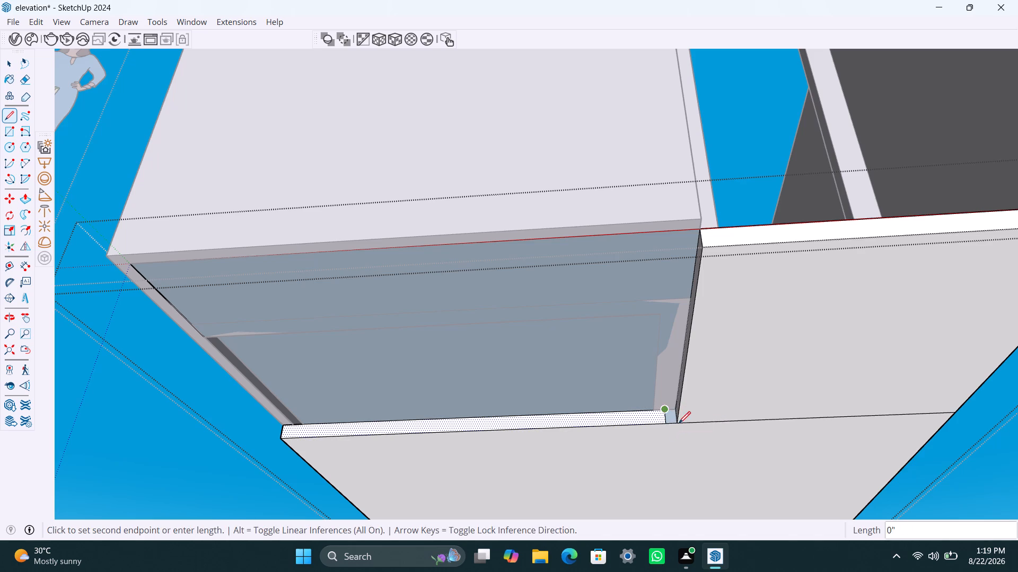
Reverse the small edge face at the recess's inner corner so it matches the neighbouring faces.
{"action": "key", "text": "space"}
{"action": "left_click", "coordinate": [673, 419]}
{"action": "right_click", "coordinate": [670, 414]}
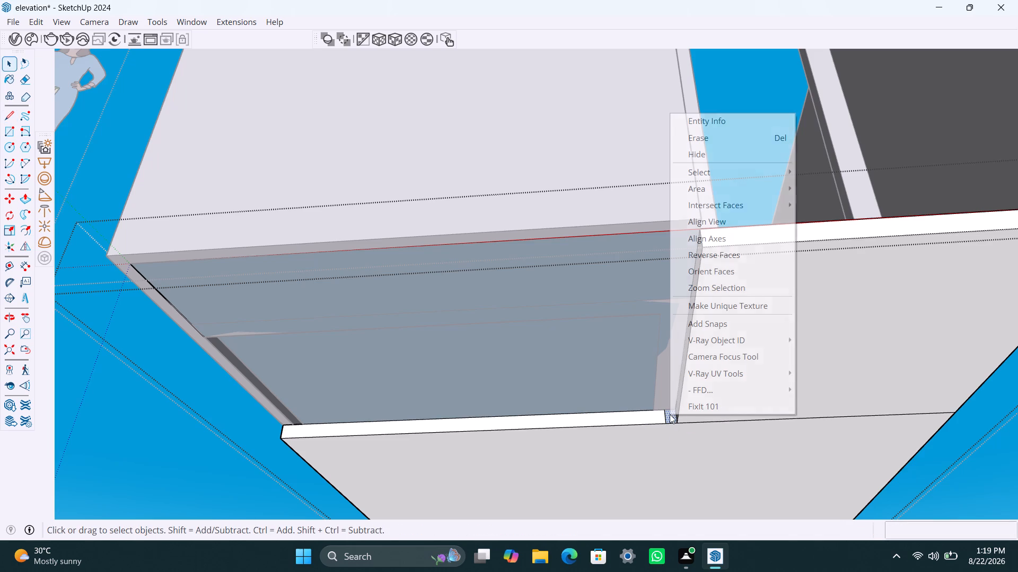
{"action": "left_click", "coordinate": [716, 256]}
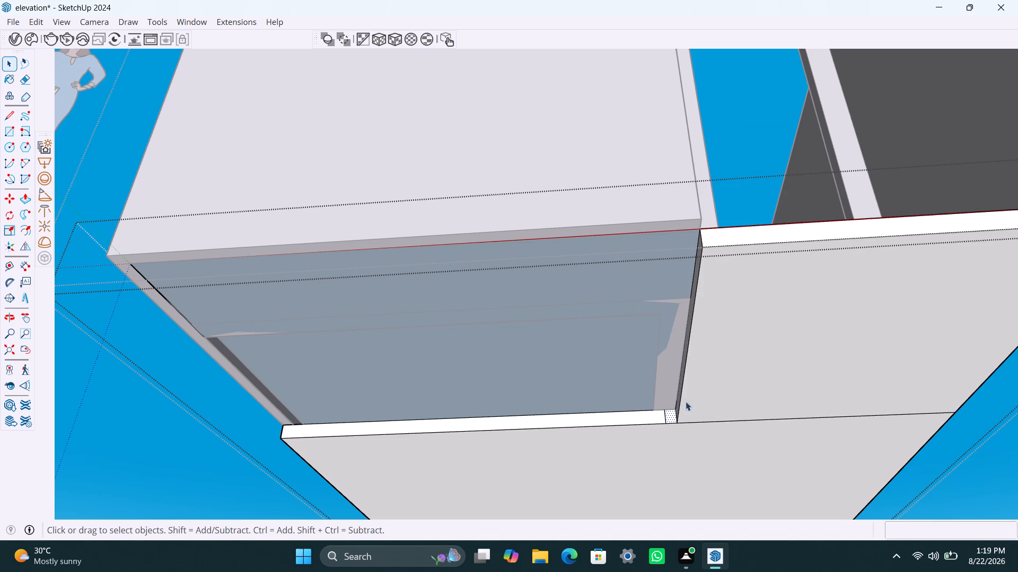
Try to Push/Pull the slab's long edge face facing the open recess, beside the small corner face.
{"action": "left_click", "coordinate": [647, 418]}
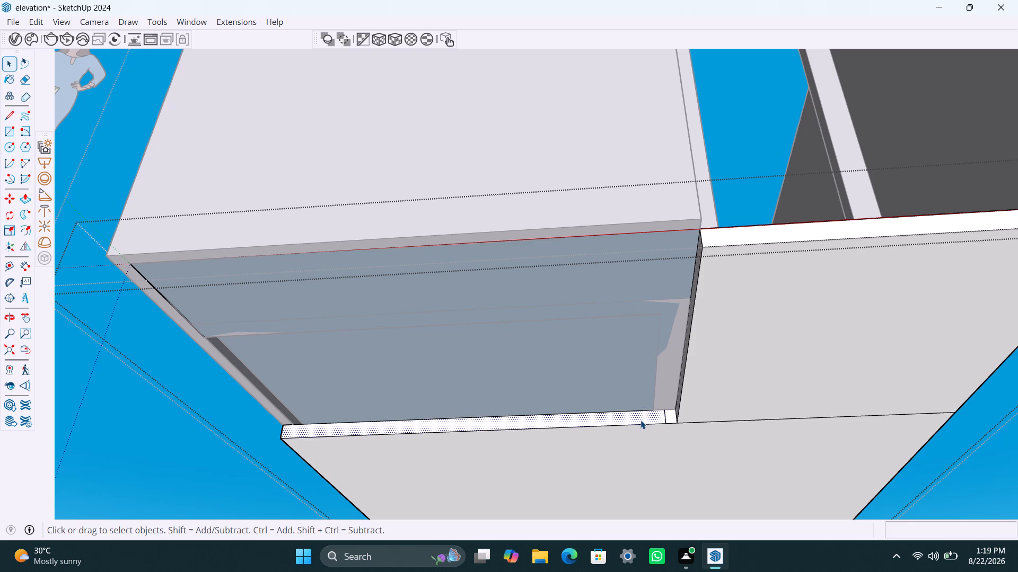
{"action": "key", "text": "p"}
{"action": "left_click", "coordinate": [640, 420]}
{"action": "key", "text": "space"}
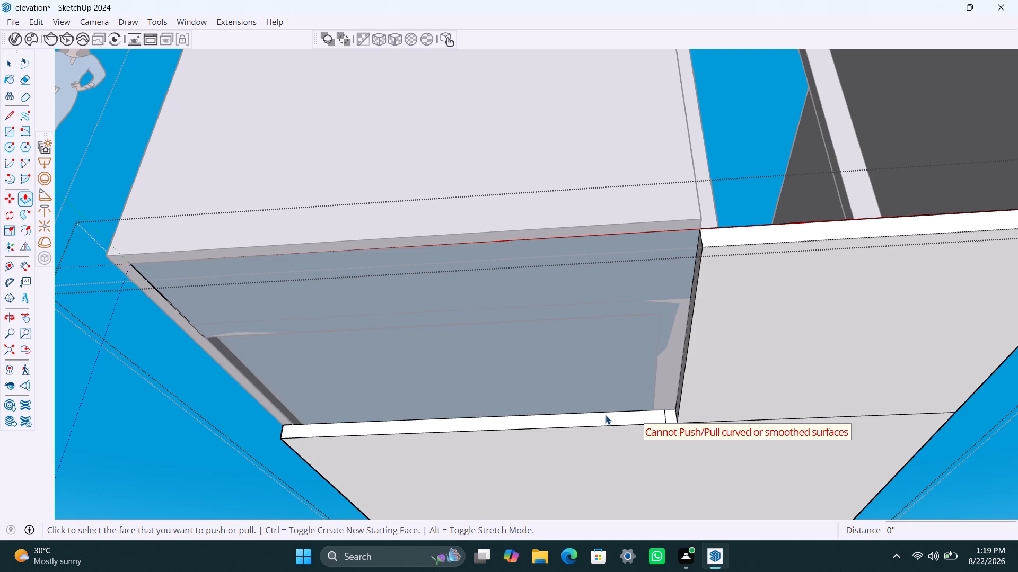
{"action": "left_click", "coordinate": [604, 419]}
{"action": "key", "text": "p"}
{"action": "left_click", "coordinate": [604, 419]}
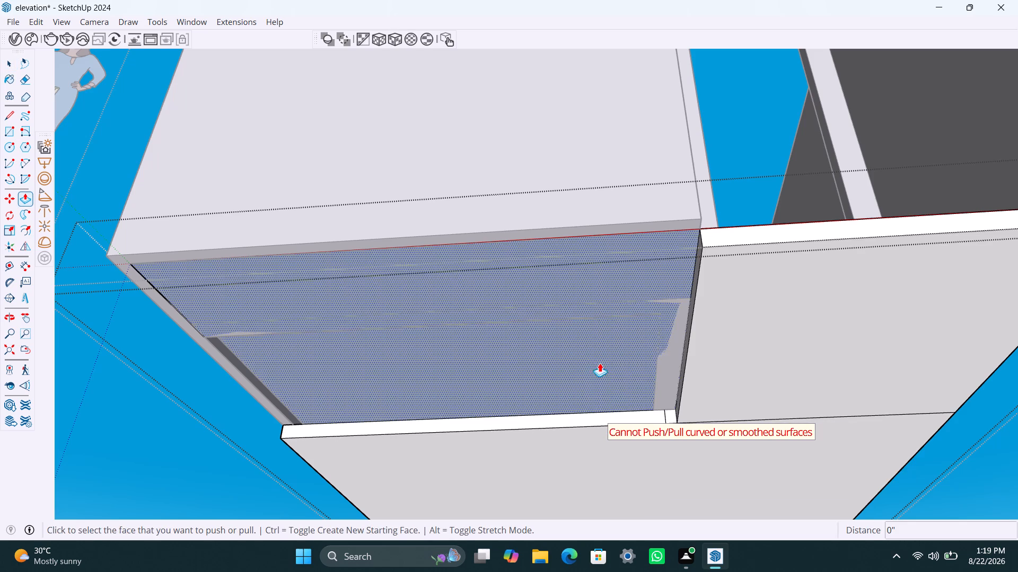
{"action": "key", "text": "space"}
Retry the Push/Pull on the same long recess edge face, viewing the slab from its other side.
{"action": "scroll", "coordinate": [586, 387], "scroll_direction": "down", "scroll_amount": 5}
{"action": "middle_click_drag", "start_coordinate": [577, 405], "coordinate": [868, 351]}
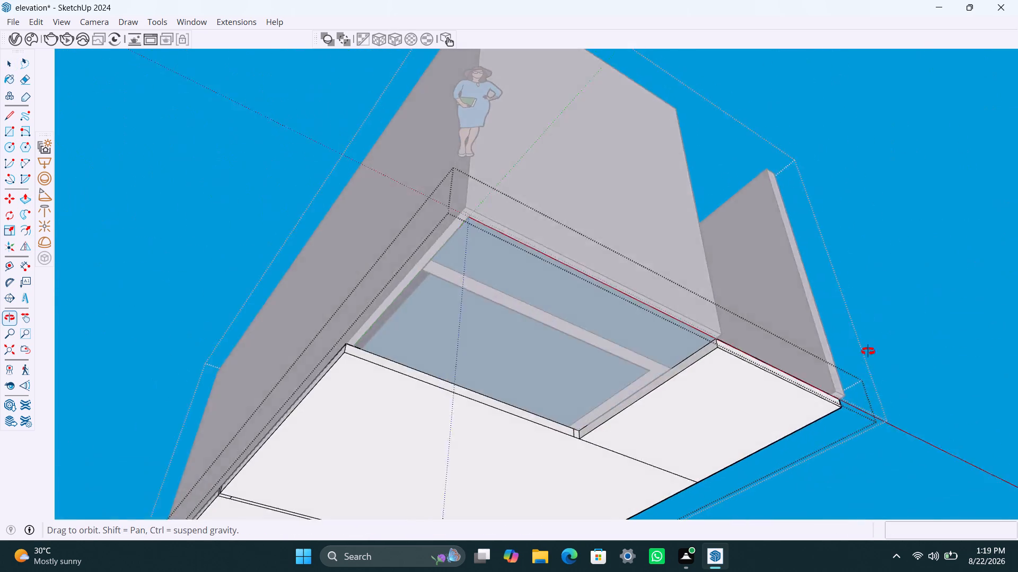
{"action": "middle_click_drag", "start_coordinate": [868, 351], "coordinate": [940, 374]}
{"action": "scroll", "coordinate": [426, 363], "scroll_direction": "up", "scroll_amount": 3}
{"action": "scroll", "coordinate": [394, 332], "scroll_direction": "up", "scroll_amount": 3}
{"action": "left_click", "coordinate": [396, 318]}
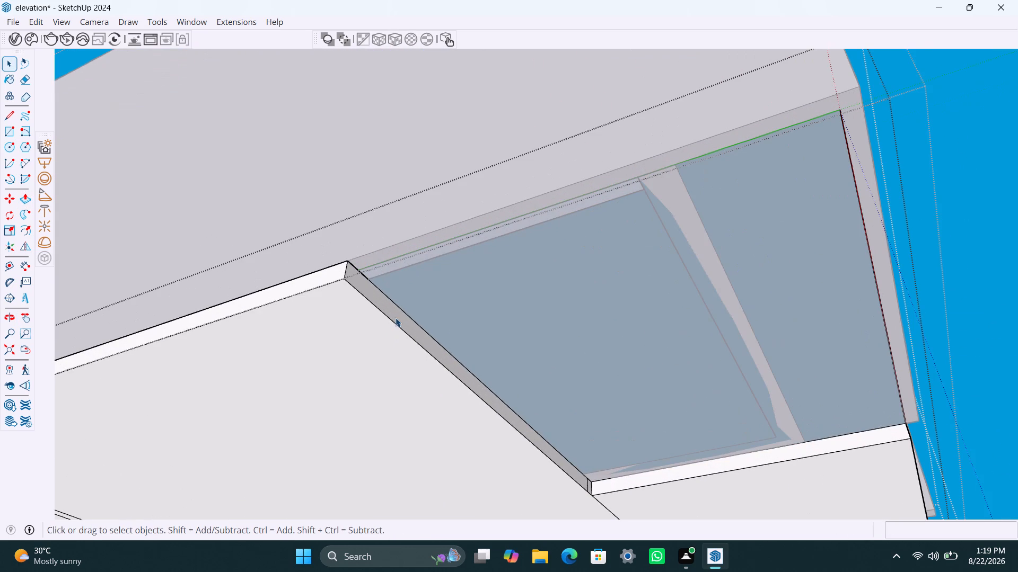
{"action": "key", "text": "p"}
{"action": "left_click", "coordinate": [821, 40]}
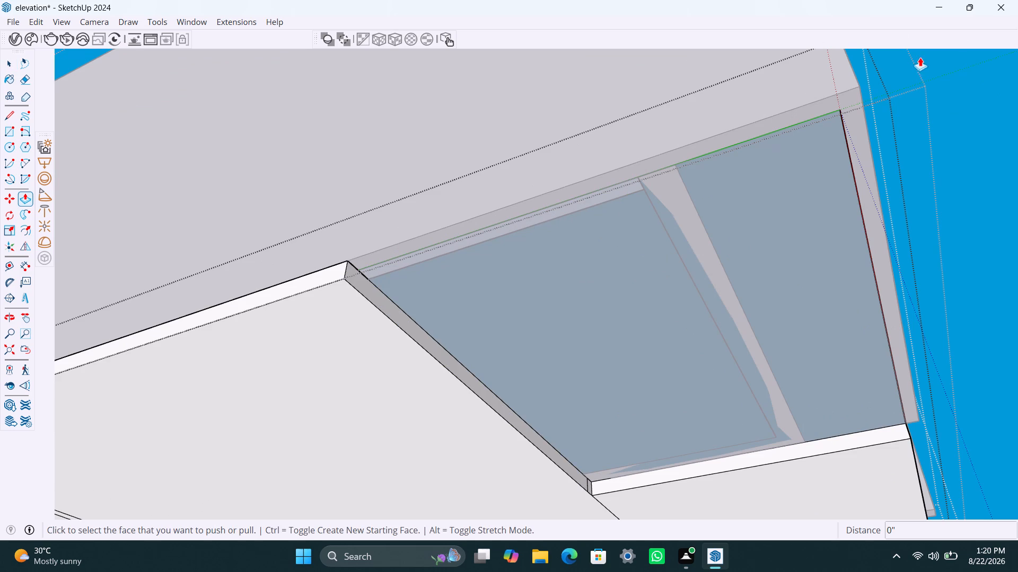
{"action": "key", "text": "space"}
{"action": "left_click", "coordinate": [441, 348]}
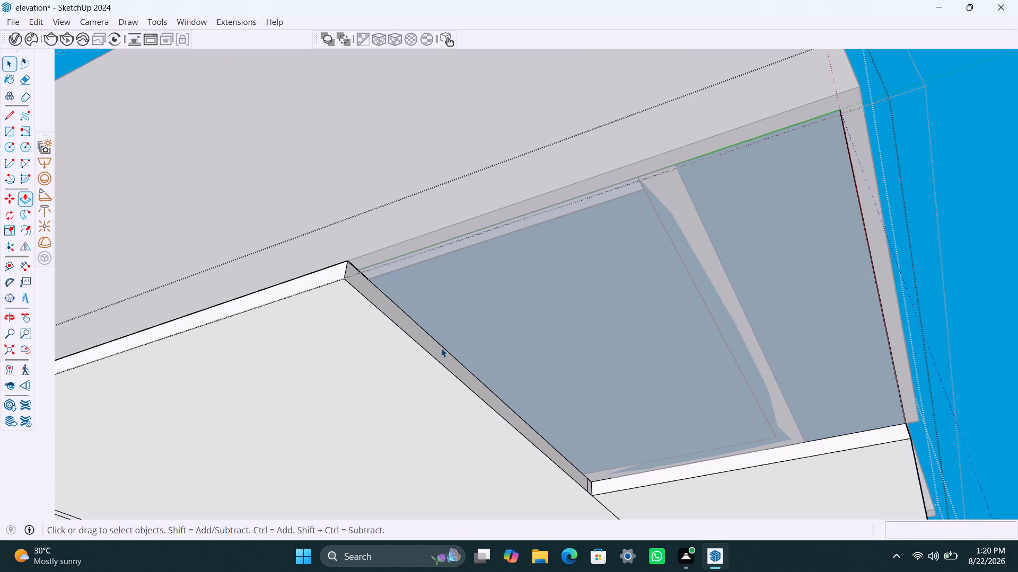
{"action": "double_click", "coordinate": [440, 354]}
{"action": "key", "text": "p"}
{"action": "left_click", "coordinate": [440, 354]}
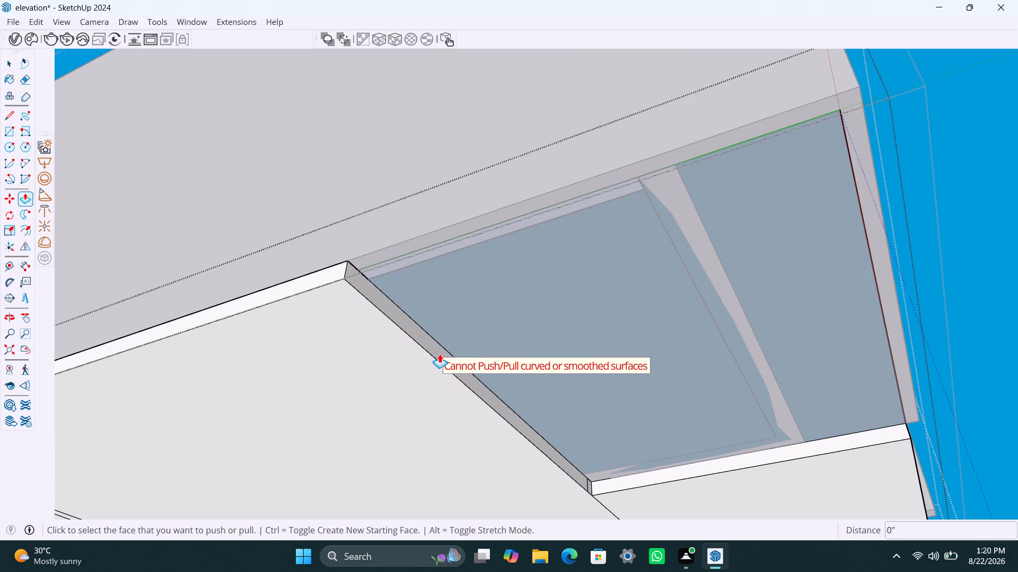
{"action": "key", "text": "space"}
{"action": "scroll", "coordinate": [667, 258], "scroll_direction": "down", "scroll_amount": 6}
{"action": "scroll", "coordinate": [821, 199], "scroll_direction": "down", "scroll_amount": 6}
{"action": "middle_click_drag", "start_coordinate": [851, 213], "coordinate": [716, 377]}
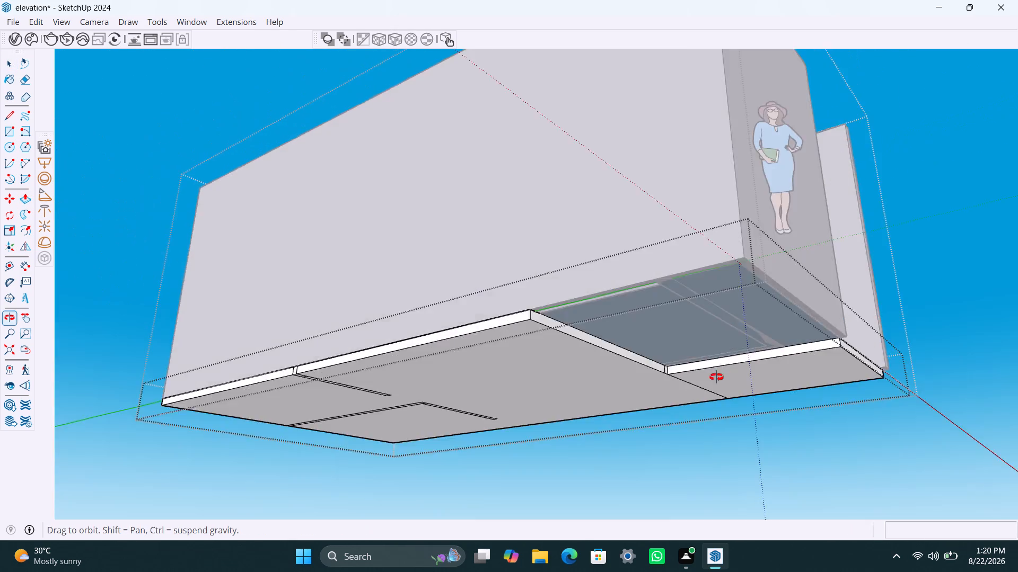
Reopen the floor slab group and Push/Pull its front edge face at the open entrance 4 1/2" out to the wall's outer face.
{"action": "middle_click_drag", "start_coordinate": [716, 377], "coordinate": [603, 432]}
{"action": "left_click", "coordinate": [964, 316]}
{"action": "scroll", "coordinate": [941, 408], "scroll_direction": "down", "scroll_amount": 3}
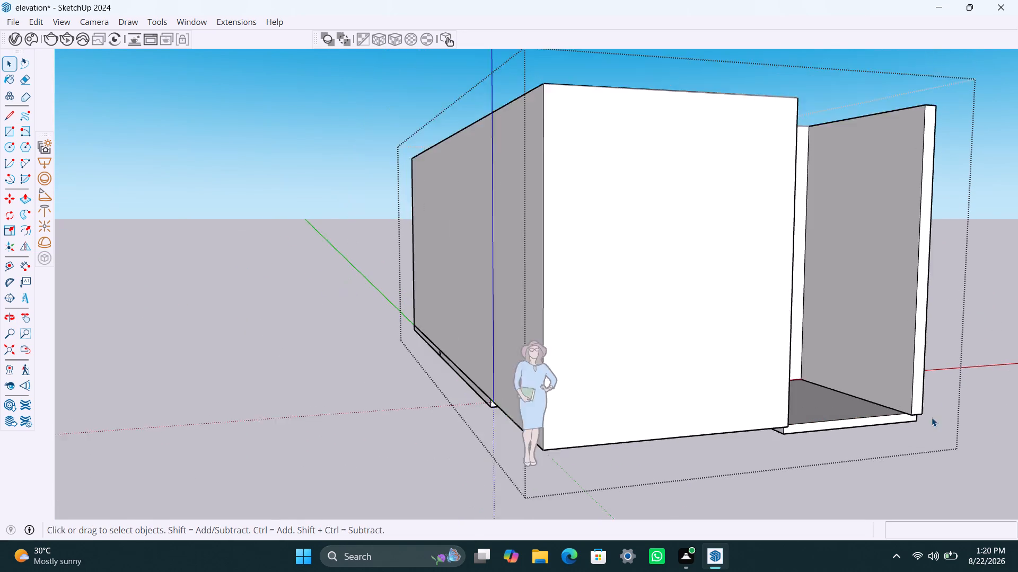
{"action": "middle_click_drag", "start_coordinate": [932, 417], "coordinate": [788, 395]}
{"action": "scroll", "coordinate": [887, 477], "scroll_direction": "up", "scroll_amount": 2}
{"action": "scroll", "coordinate": [893, 445], "scroll_direction": "down", "scroll_amount": 4}
{"action": "middle_click_drag", "start_coordinate": [887, 456], "coordinate": [847, 406], "text": "shift"}
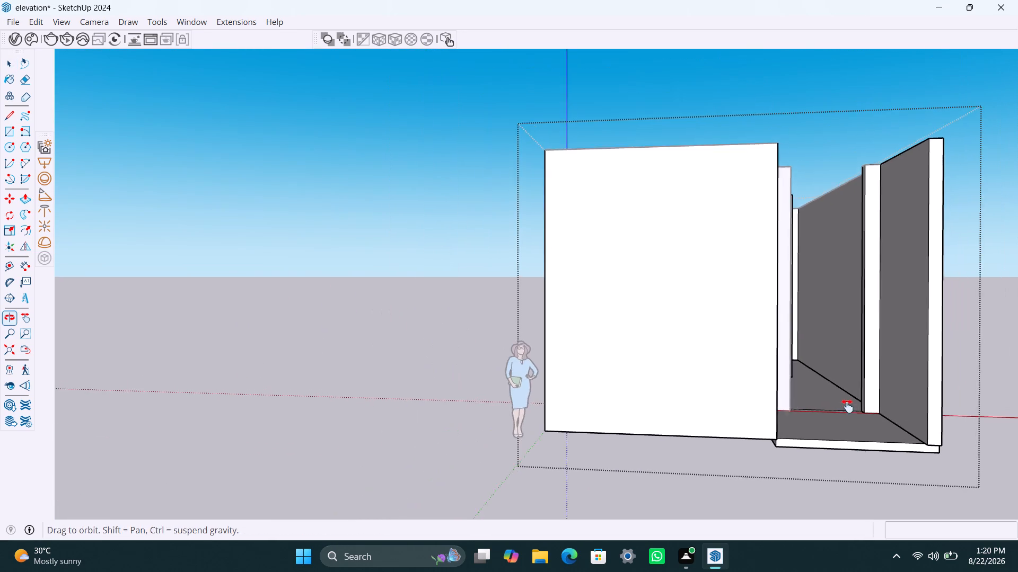
{"action": "middle_click_drag", "start_coordinate": [847, 406], "coordinate": [838, 396], "text": "shift"}
{"action": "scroll", "coordinate": [920, 402], "scroll_direction": "up", "scroll_amount": 4}
{"action": "middle_click_drag", "start_coordinate": [936, 388], "coordinate": [916, 458]}
{"action": "scroll", "coordinate": [803, 441], "scroll_direction": "up", "scroll_amount": 8}
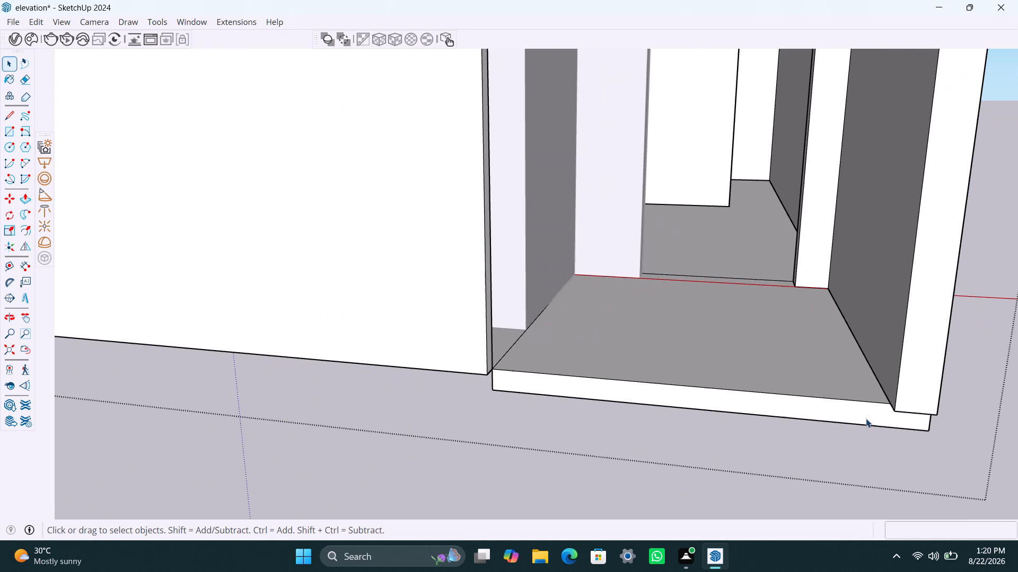
{"action": "left_click", "coordinate": [822, 406]}
{"action": "double_click", "coordinate": [826, 407]}
{"action": "left_click", "coordinate": [838, 411]}
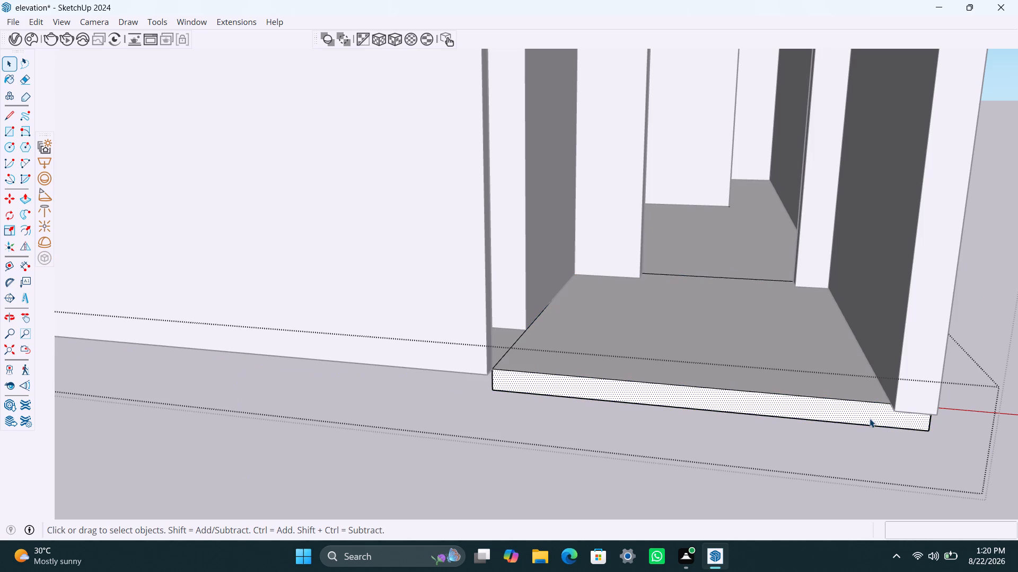
{"action": "key", "text": "p"}
{"action": "left_click", "coordinate": [874, 419]}
{"action": "left_click", "coordinate": [906, 400]}
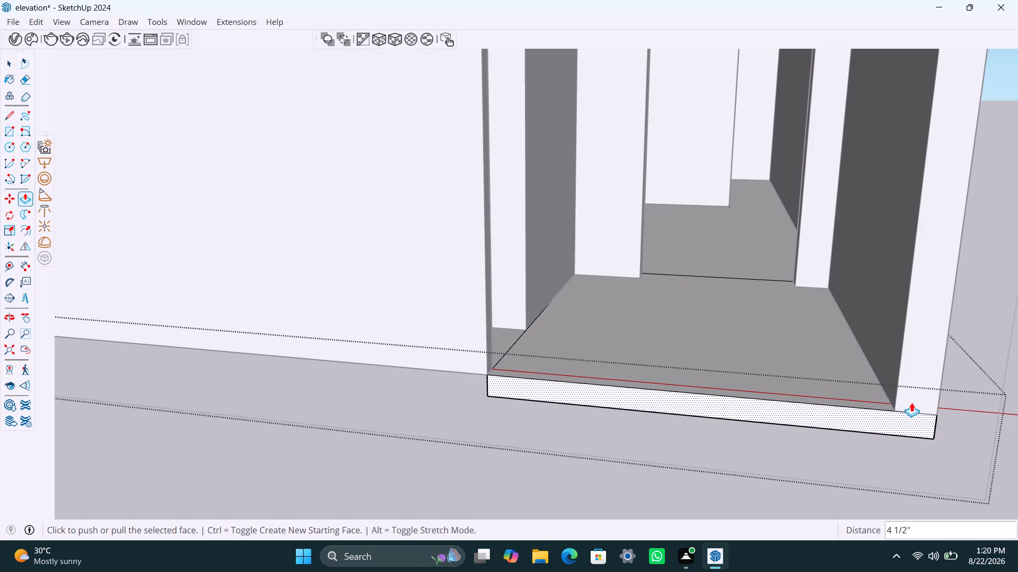
Push/Pull the slab's edge face along the side of the recess 4 1/2" toward the open recess.
{"action": "scroll", "coordinate": [747, 437], "scroll_direction": "down", "scroll_amount": 6}
{"action": "middle_click_drag", "start_coordinate": [724, 452], "coordinate": [1017, 326]}
{"action": "key", "text": "space"}
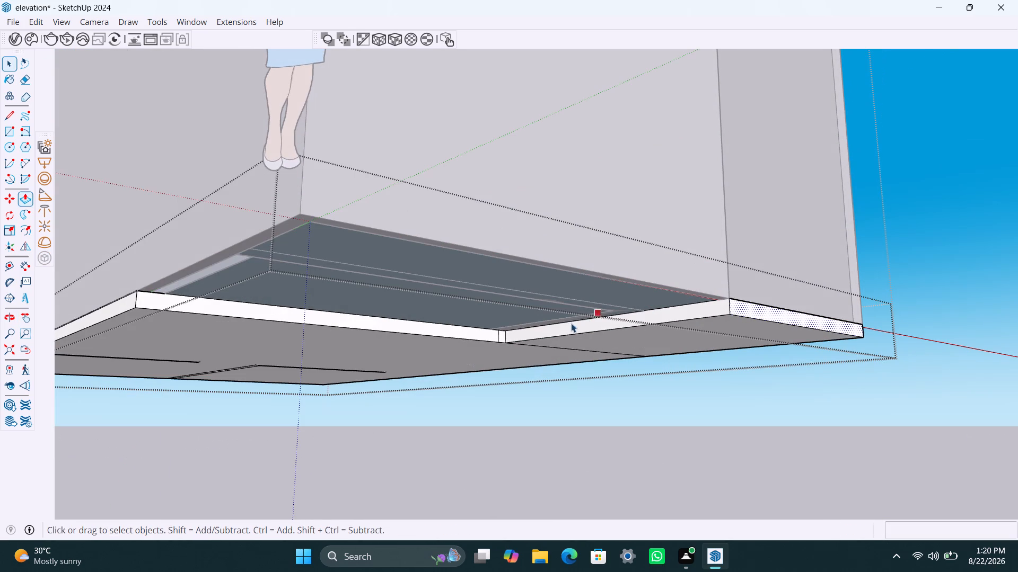
{"action": "left_click", "coordinate": [571, 327]}
{"action": "key", "text": "p"}
{"action": "left_click", "coordinate": [571, 327]}
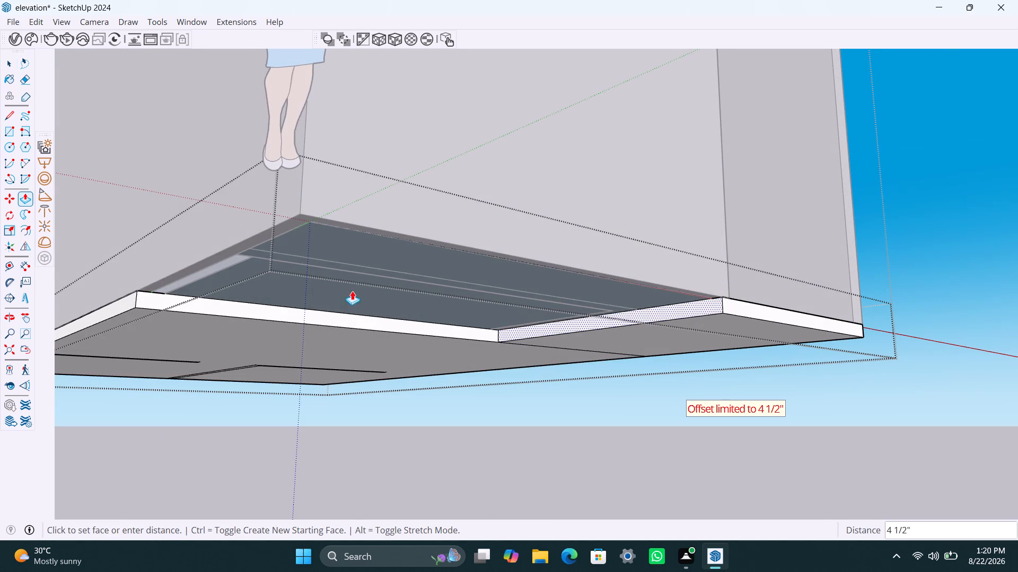
{"action": "left_click", "coordinate": [309, 290]}
{"action": "left_click", "coordinate": [531, 329]}
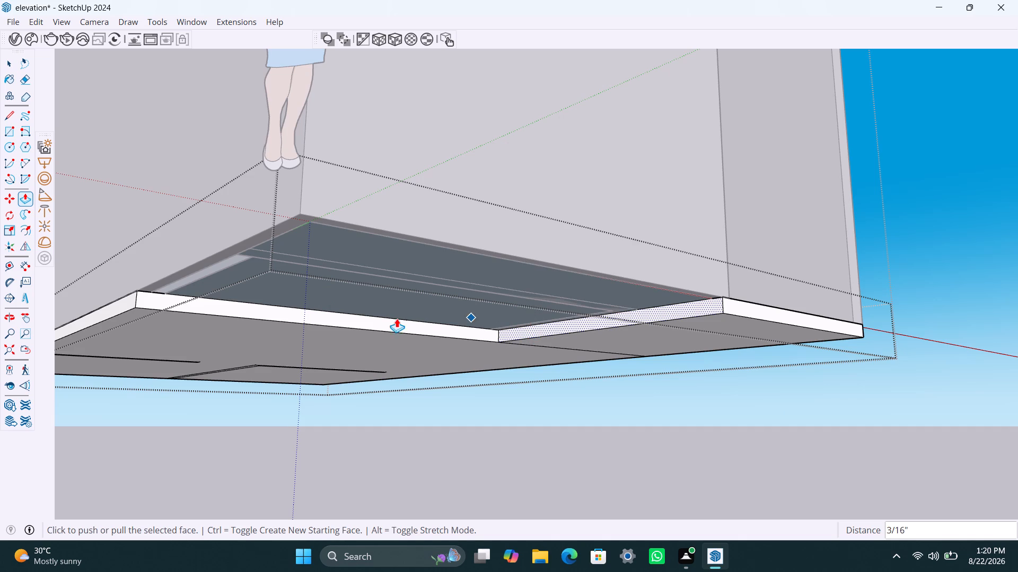
{"action": "key", "text": "space"}
Push/Pull the same recess edge face further across the open area beneath the end room.
{"action": "middle_click_drag", "start_coordinate": [563, 335], "coordinate": [733, 385]}
{"action": "middle_click_drag", "start_coordinate": [477, 323], "coordinate": [545, 276]}
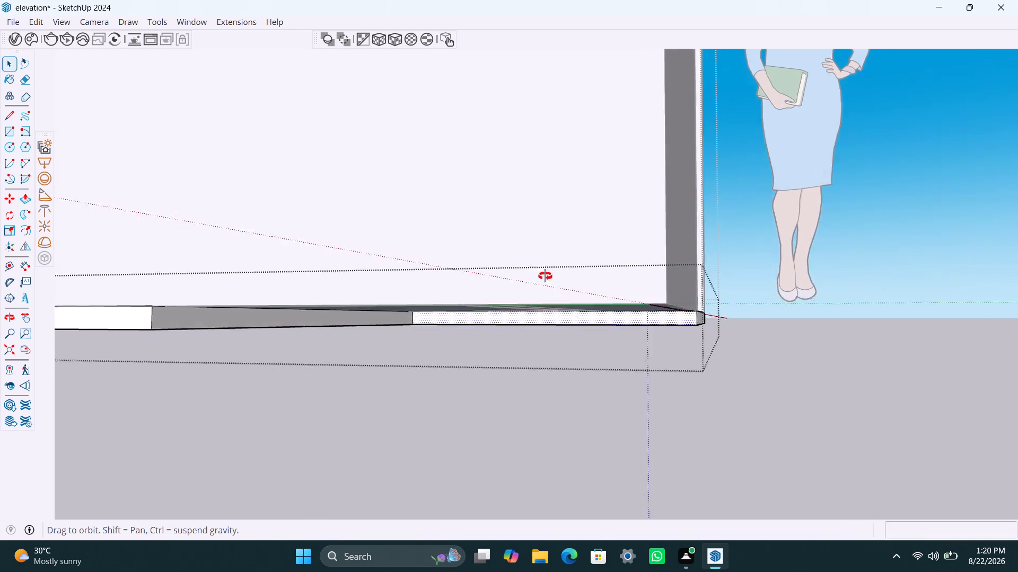
{"action": "middle_click_drag", "start_coordinate": [545, 276], "coordinate": [546, 275]}
{"action": "left_click", "coordinate": [495, 349]}
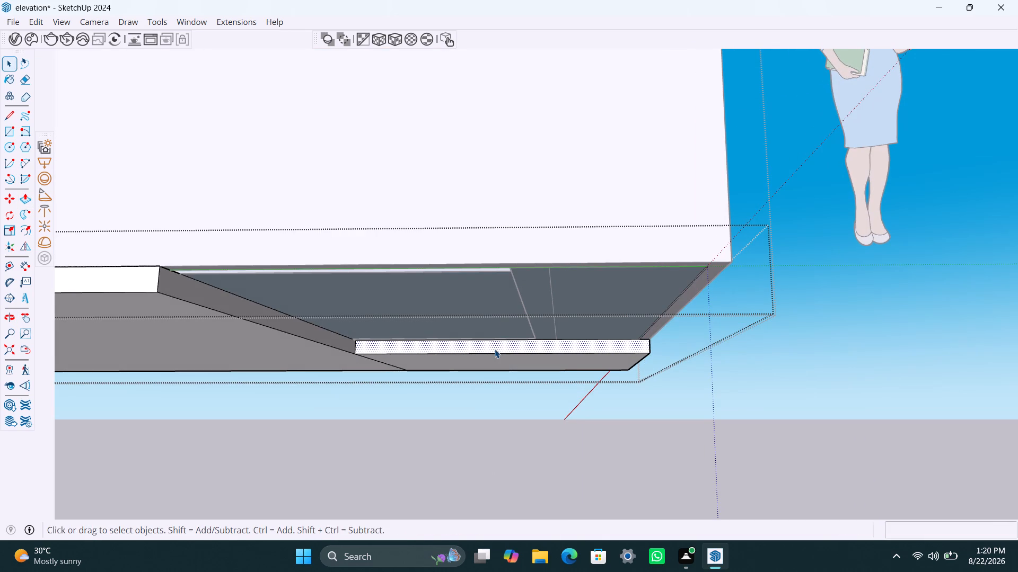
{"action": "key", "text": "p"}
{"action": "left_click", "coordinate": [495, 349]}
{"action": "left_click", "coordinate": [485, 264]}
{"action": "key", "text": "space"}
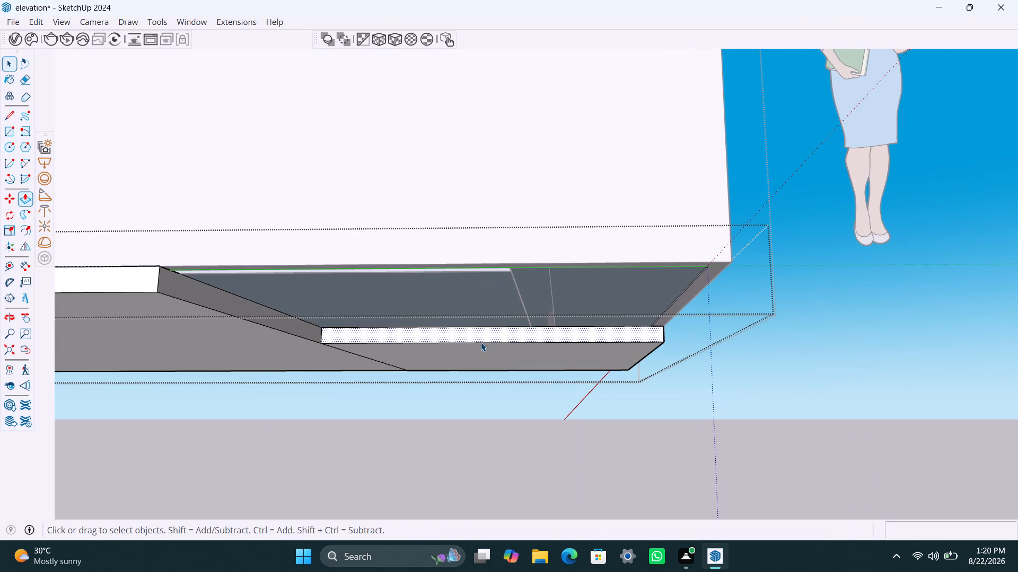
{"action": "left_click", "coordinate": [481, 341]}
{"action": "left_click", "coordinate": [481, 338]}
{"action": "key", "text": "p"}
{"action": "left_click", "coordinate": [481, 336]}
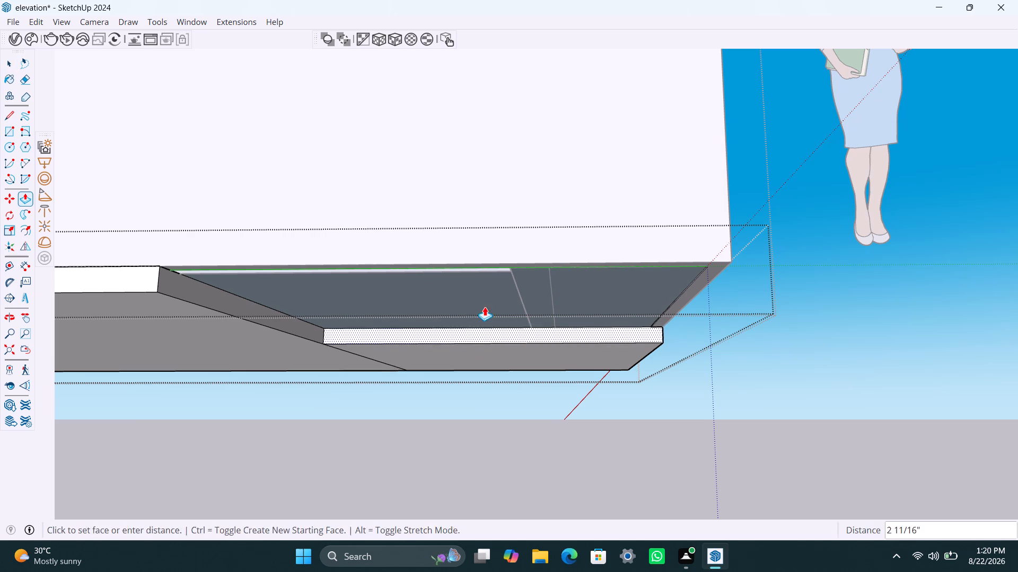
{"action": "left_click", "coordinate": [486, 269]}
{"action": "key", "text": "space"}
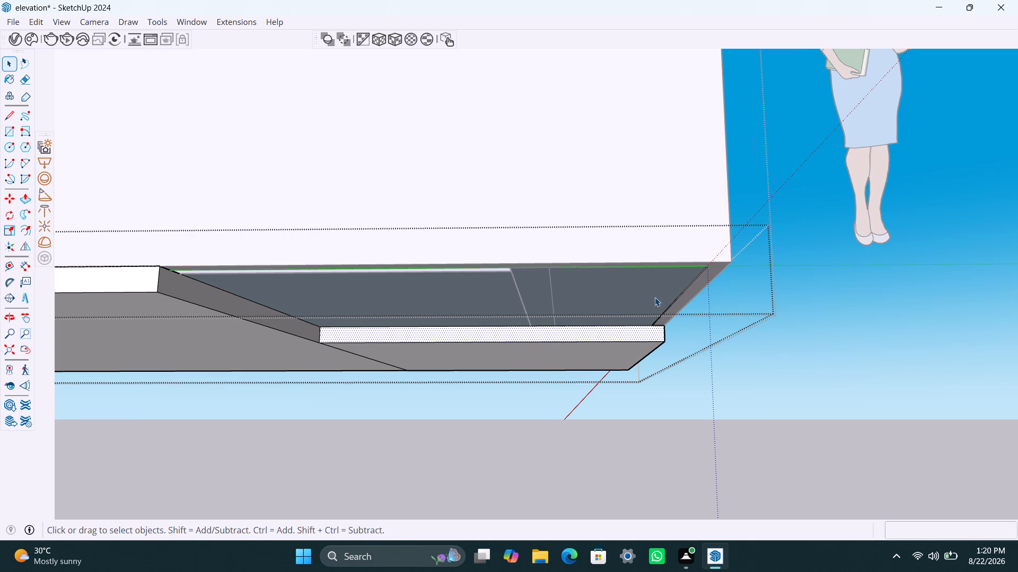
Push/Pull the recess edge face across the remaining opening, with a final 9" pull to the outer wall's corner.
{"action": "key", "text": "p"}
{"action": "left_click", "coordinate": [637, 330]}
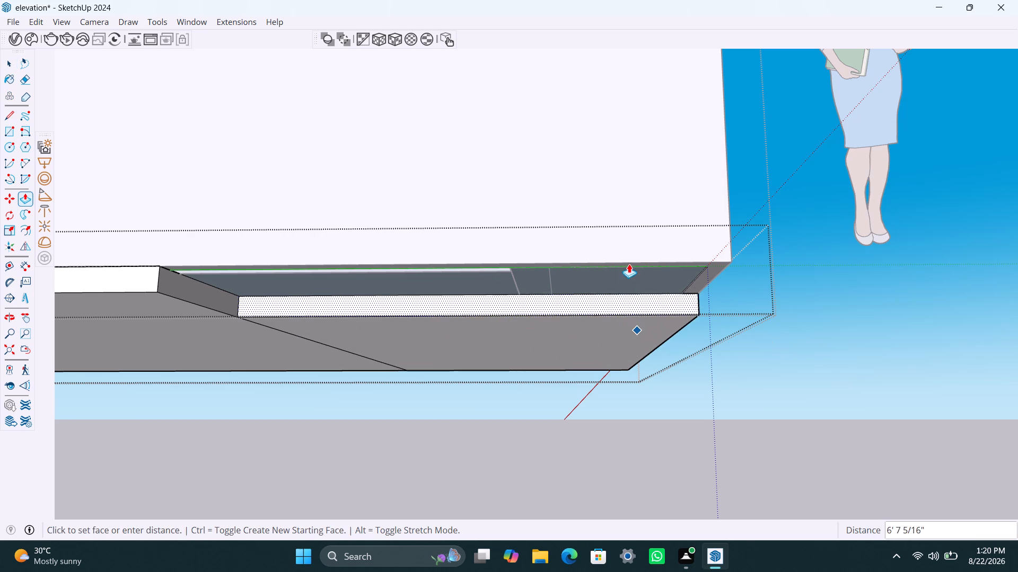
{"action": "left_click", "coordinate": [629, 259]}
{"action": "key", "text": "space"}
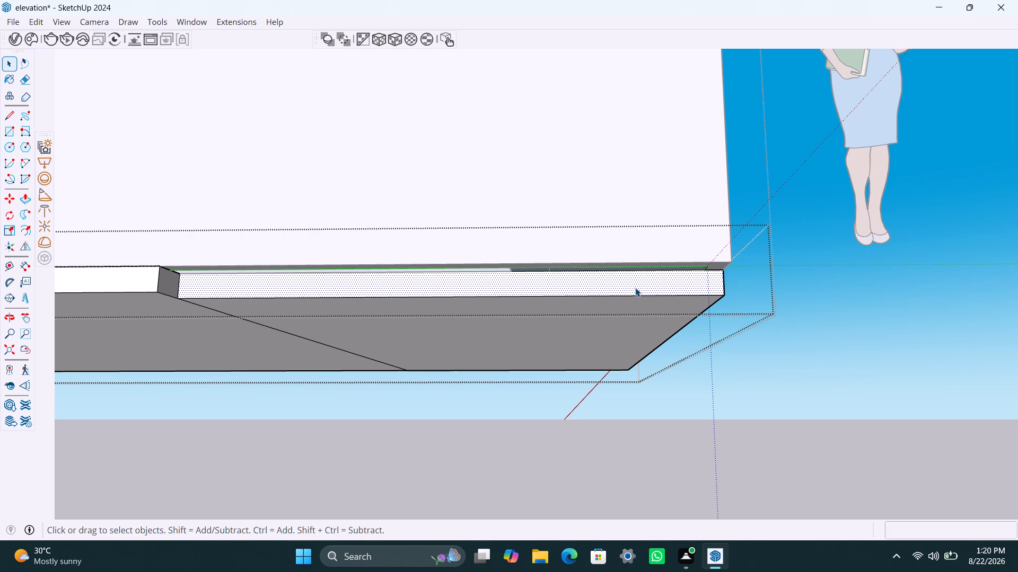
{"action": "key", "text": "p"}
{"action": "left_click", "coordinate": [635, 287]}
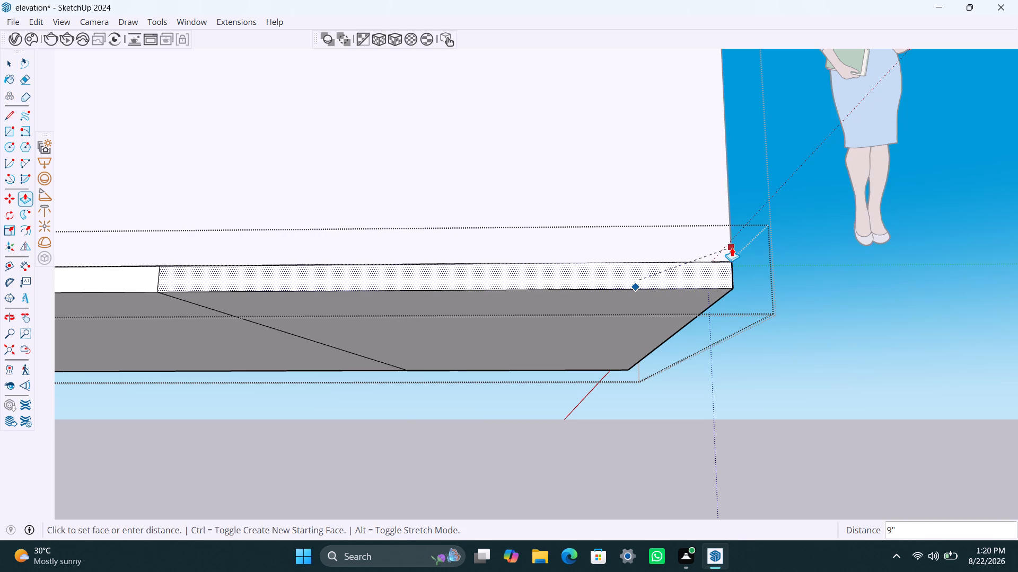
{"action": "left_click", "coordinate": [732, 247]}
Save the model and close the floor slab group.
{"action": "scroll", "coordinate": [817, 283], "scroll_direction": "down", "scroll_amount": 6}
{"action": "middle_click_drag", "start_coordinate": [798, 307], "coordinate": [420, 319]}
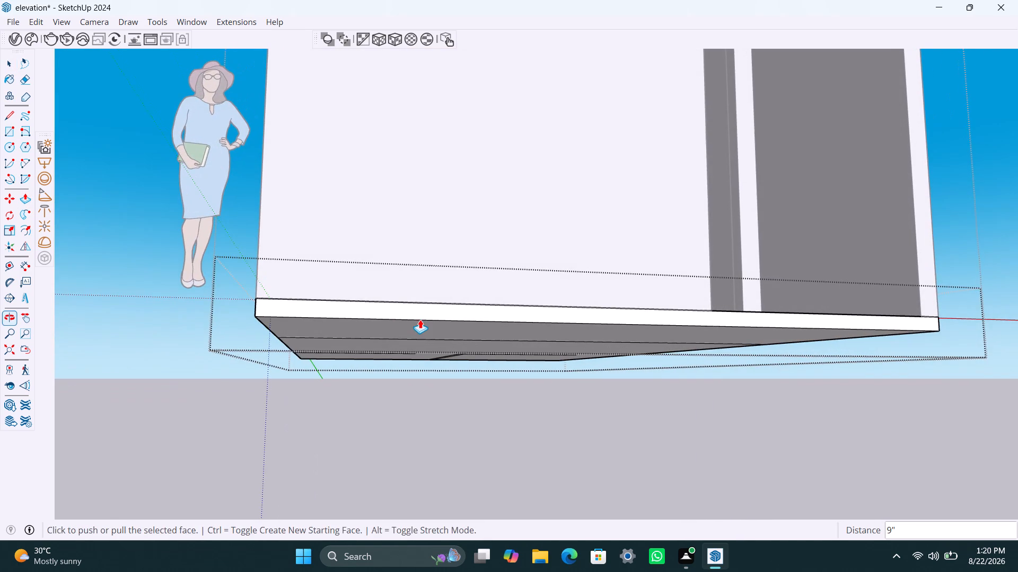
{"action": "key", "text": "ctrl+s"}
{"action": "scroll", "coordinate": [930, 193], "scroll_direction": "down", "scroll_amount": 6}
{"action": "middle_click_drag", "start_coordinate": [736, 223], "coordinate": [678, 309]}
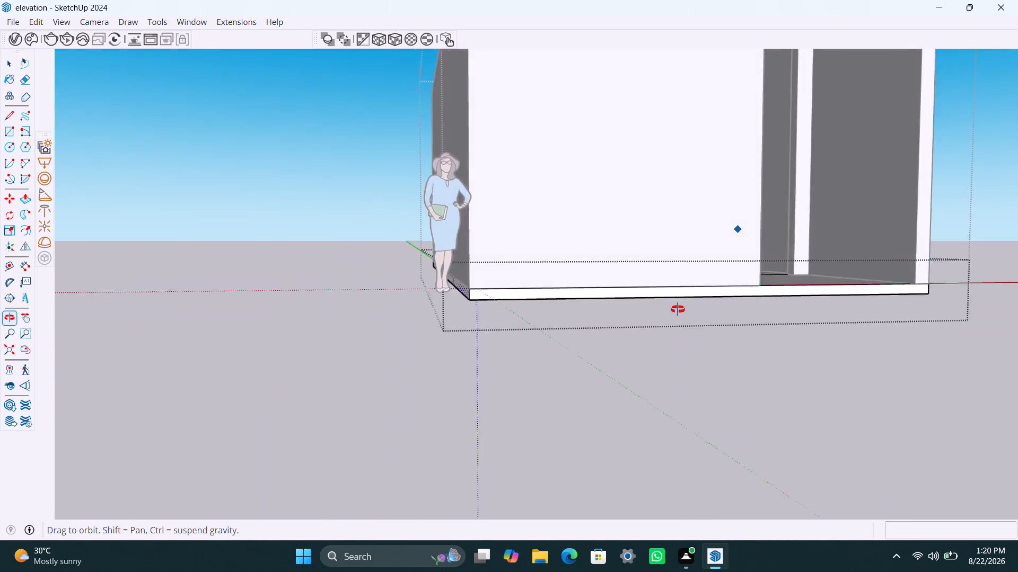
{"action": "middle_click_drag", "start_coordinate": [678, 309], "coordinate": [646, 311]}
{"action": "key", "text": "space"}
{"action": "double_click", "coordinate": [974, 245]}
Examine the whole house from the front and from above, checking the walls over the extended slab.
{"action": "scroll", "coordinate": [771, 285], "scroll_direction": "down", "scroll_amount": 6}
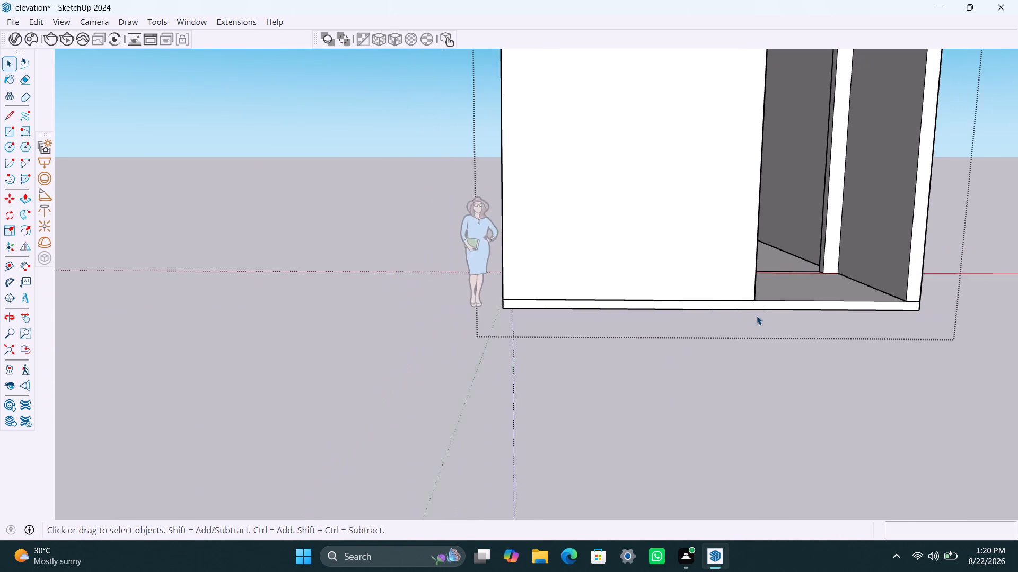
{"action": "scroll", "coordinate": [776, 250], "scroll_direction": "down", "scroll_amount": 5}
{"action": "middle_click_drag", "start_coordinate": [767, 249], "coordinate": [604, 360]}
{"action": "scroll", "coordinate": [768, 275], "scroll_direction": "up", "scroll_amount": 3}
{"action": "middle_click_drag", "start_coordinate": [759, 252], "coordinate": [757, 280]}
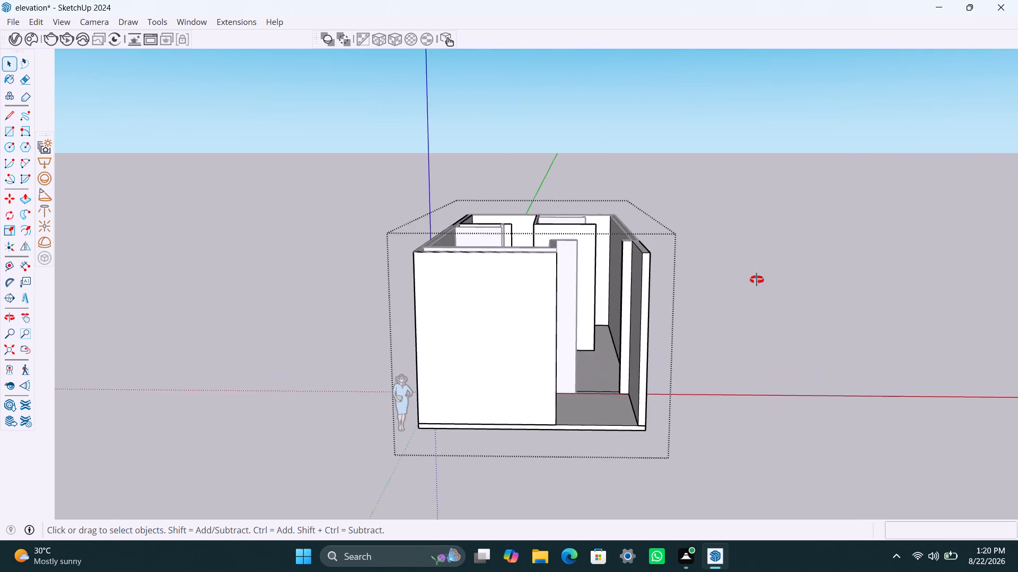
{"action": "middle_click_drag", "start_coordinate": [757, 280], "coordinate": [716, 388]}
{"action": "scroll", "coordinate": [686, 347], "scroll_direction": "up", "scroll_amount": 3}
{"action": "middle_click_drag", "start_coordinate": [703, 361], "coordinate": [782, 370]}
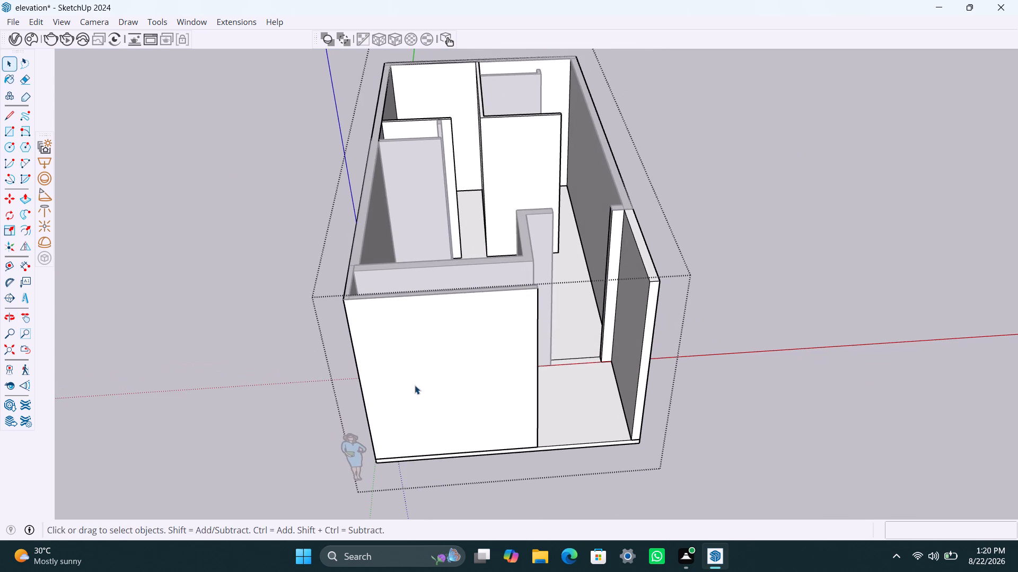
{"action": "scroll", "coordinate": [433, 273], "scroll_direction": "up", "scroll_amount": 2}
{"action": "middle_click_drag", "start_coordinate": [432, 293], "coordinate": [419, 409]}
Open the outer wall group and Push/Pull the top face of the front wall beside the entrance down 4'.
{"action": "triple_click", "coordinate": [778, 239]}
{"action": "left_click", "coordinate": [778, 239]}
{"action": "scroll", "coordinate": [401, 386], "scroll_direction": "up", "scroll_amount": 3}
{"action": "scroll", "coordinate": [319, 369], "scroll_direction": "up", "scroll_amount": 3}
{"action": "left_click", "coordinate": [294, 354]}
{"action": "left_click", "coordinate": [308, 354]}
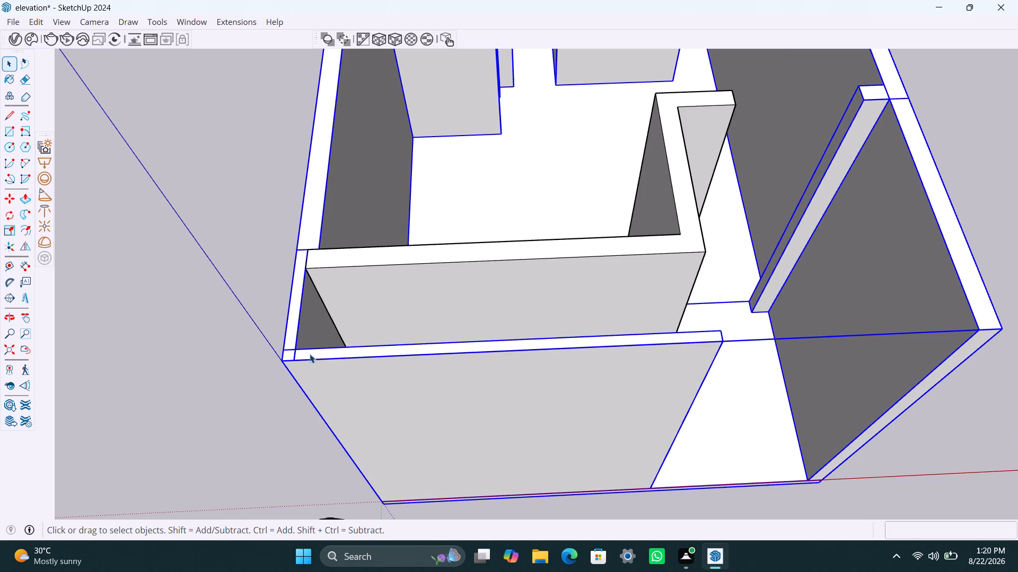
{"action": "double_click", "coordinate": [312, 354]}
{"action": "double_click", "coordinate": [319, 356]}
{"action": "left_click", "coordinate": [321, 356]}
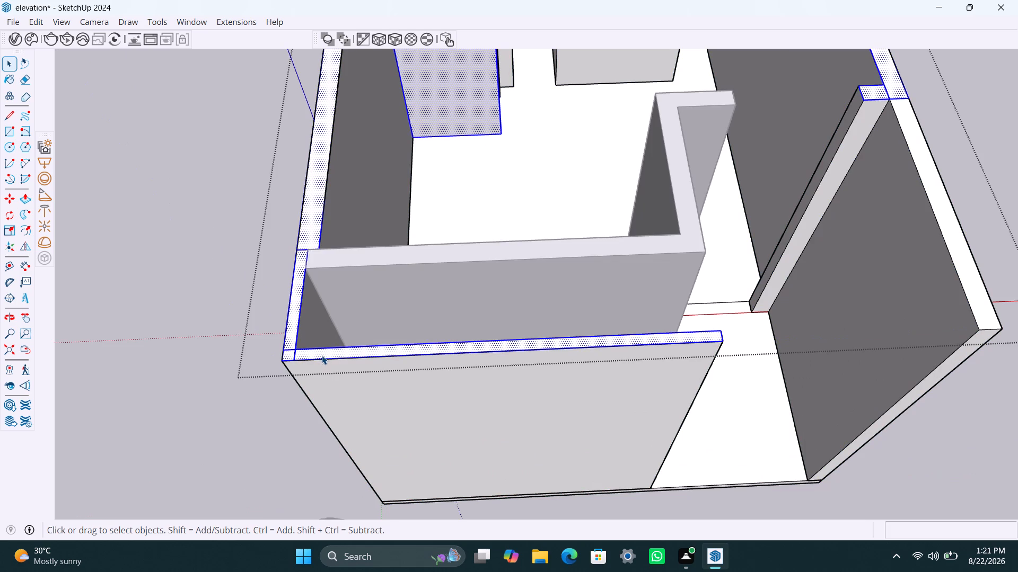
{"action": "left_click", "coordinate": [322, 355]}
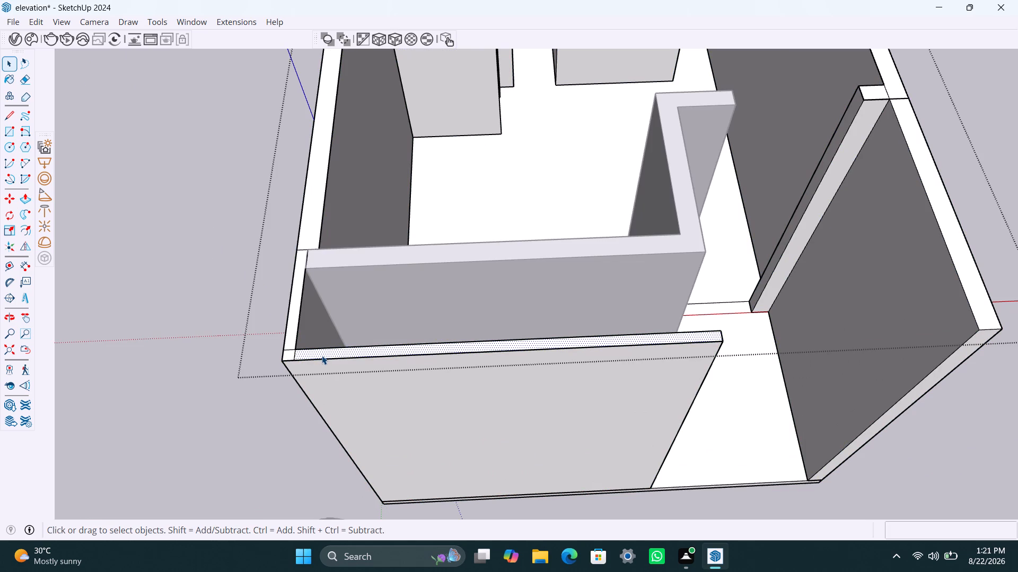
{"action": "key", "text": "p"}
{"action": "left_click", "coordinate": [322, 355]}
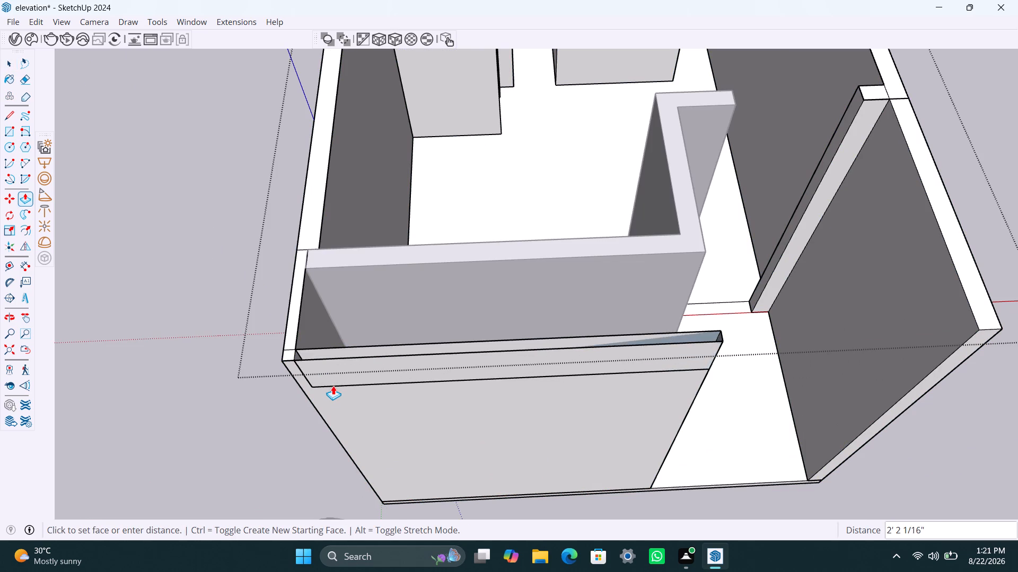
{"action": "scroll", "coordinate": [333, 386], "scroll_direction": "down", "scroll_amount": 3}
{"action": "middle_click_drag", "start_coordinate": [333, 386], "coordinate": [333, 397]}
{"action": "scroll", "coordinate": [345, 414], "scroll_direction": "down", "scroll_amount": 2}
{"action": "middle_click_drag", "start_coordinate": [345, 413], "coordinate": [346, 415]}
{"action": "scroll", "coordinate": [346, 415], "scroll_direction": "down", "scroll_amount": 1}
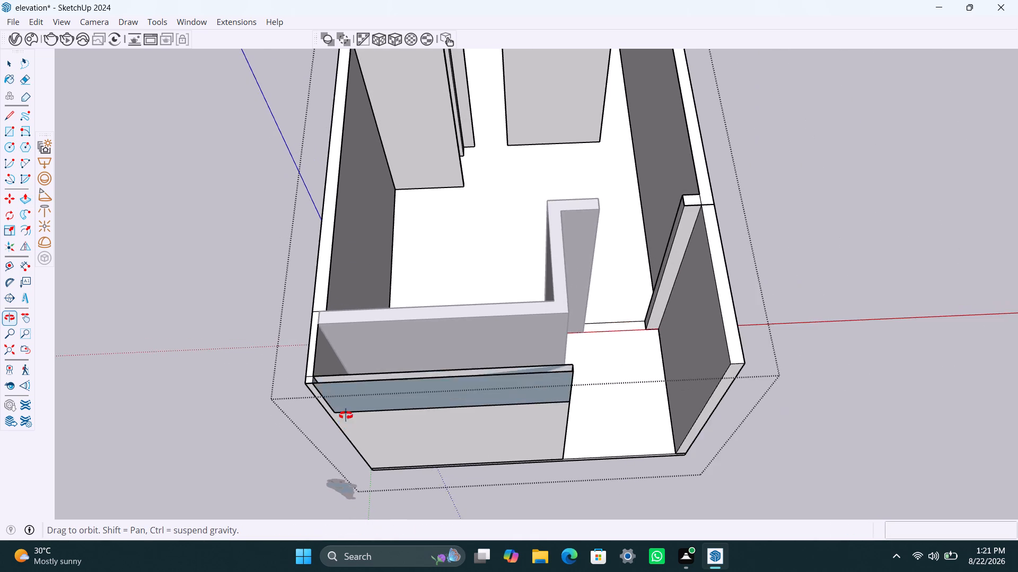
{"action": "middle_click_drag", "start_coordinate": [346, 415], "coordinate": [328, 497]}
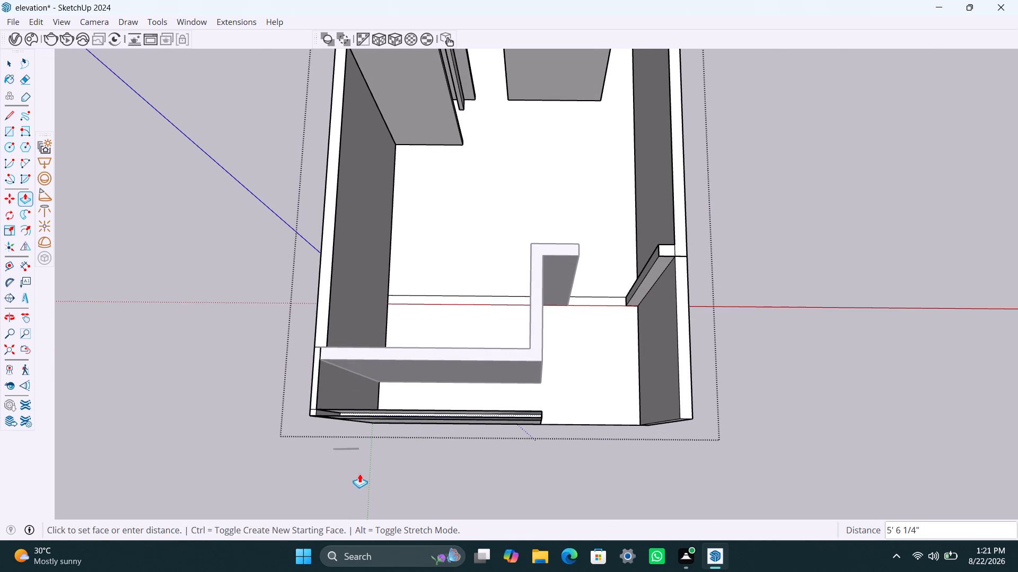
{"action": "type", "text": "4'"}
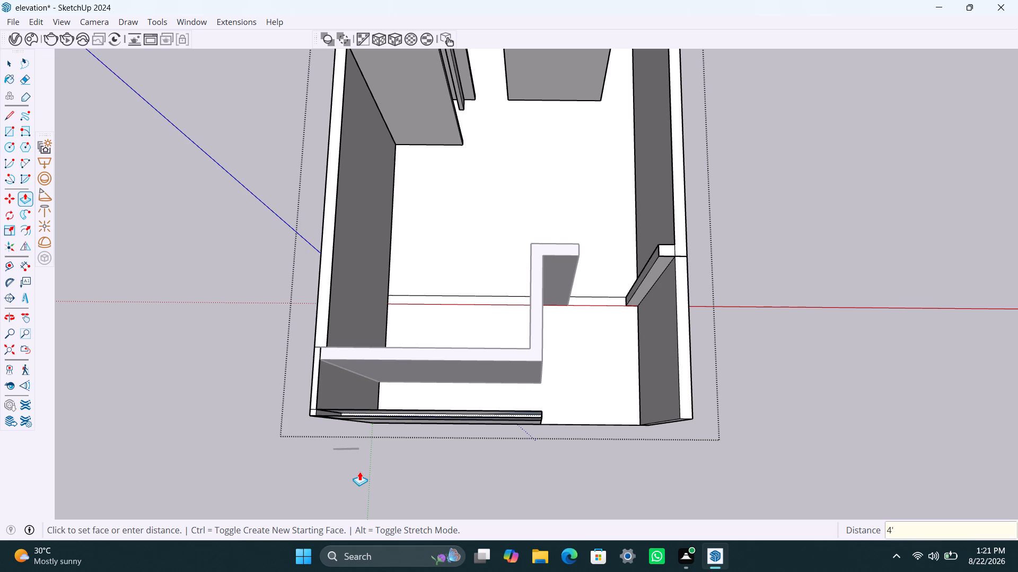
{"action": "key", "text": "Return"}
{"action": "key", "text": "space"}
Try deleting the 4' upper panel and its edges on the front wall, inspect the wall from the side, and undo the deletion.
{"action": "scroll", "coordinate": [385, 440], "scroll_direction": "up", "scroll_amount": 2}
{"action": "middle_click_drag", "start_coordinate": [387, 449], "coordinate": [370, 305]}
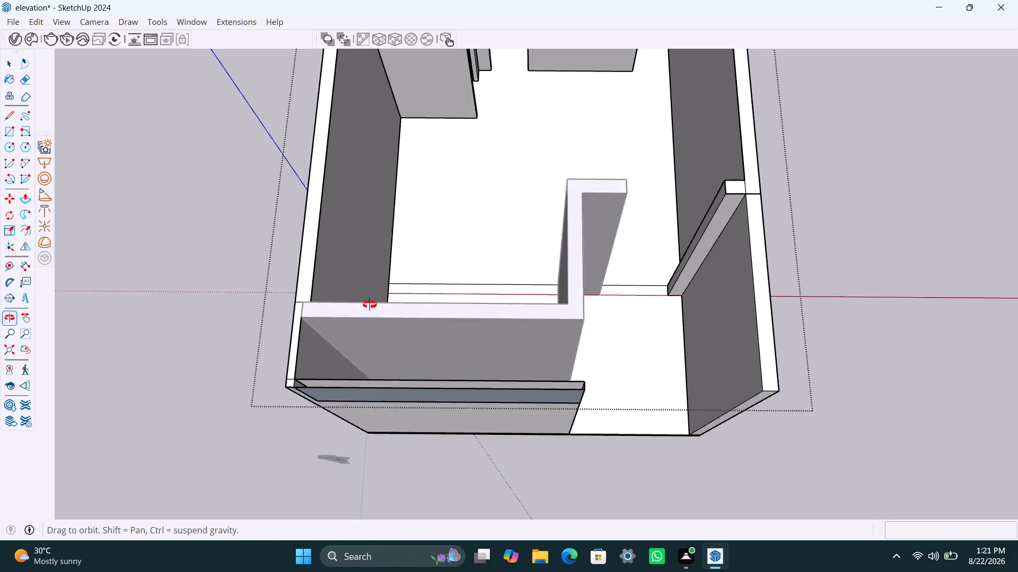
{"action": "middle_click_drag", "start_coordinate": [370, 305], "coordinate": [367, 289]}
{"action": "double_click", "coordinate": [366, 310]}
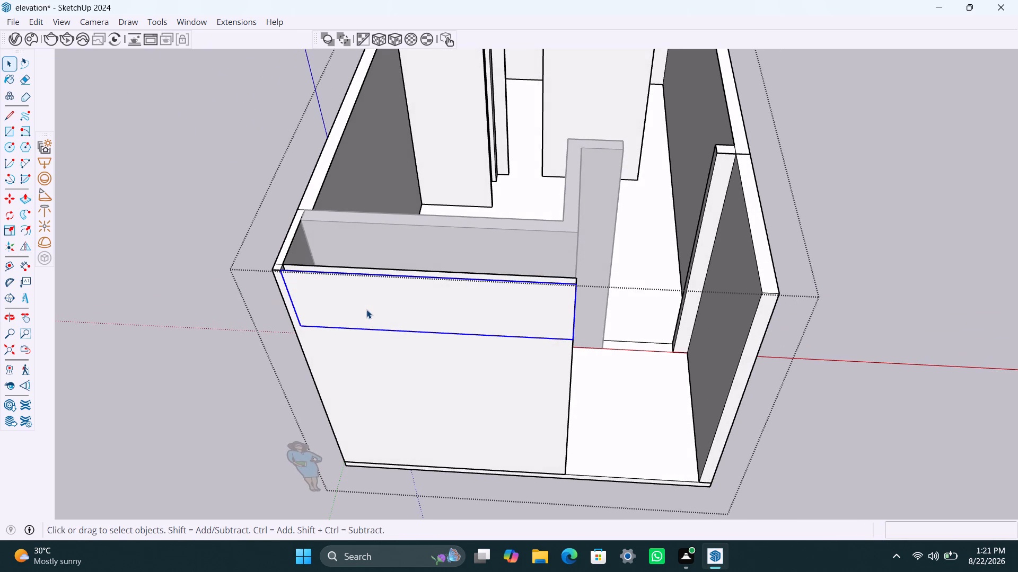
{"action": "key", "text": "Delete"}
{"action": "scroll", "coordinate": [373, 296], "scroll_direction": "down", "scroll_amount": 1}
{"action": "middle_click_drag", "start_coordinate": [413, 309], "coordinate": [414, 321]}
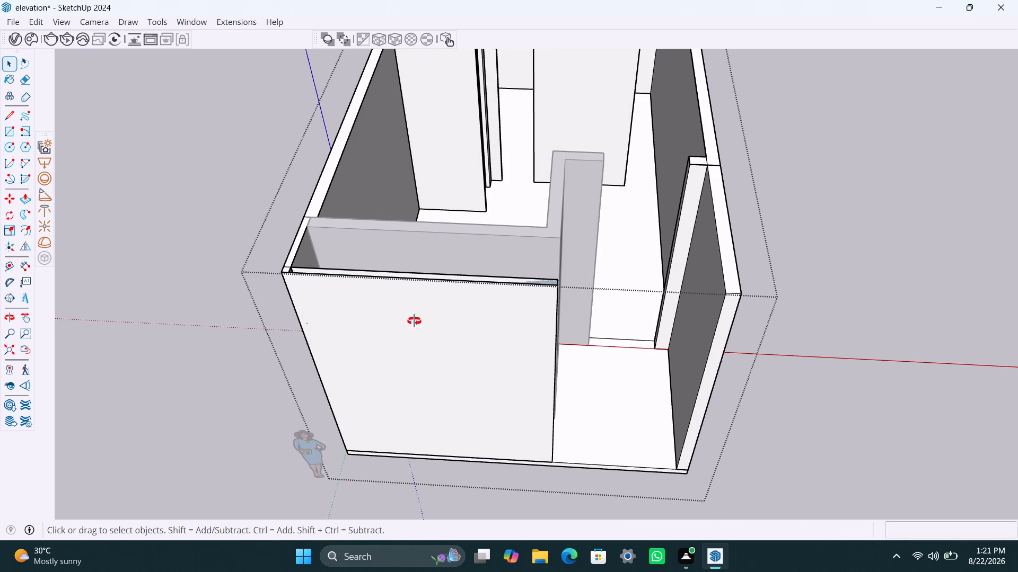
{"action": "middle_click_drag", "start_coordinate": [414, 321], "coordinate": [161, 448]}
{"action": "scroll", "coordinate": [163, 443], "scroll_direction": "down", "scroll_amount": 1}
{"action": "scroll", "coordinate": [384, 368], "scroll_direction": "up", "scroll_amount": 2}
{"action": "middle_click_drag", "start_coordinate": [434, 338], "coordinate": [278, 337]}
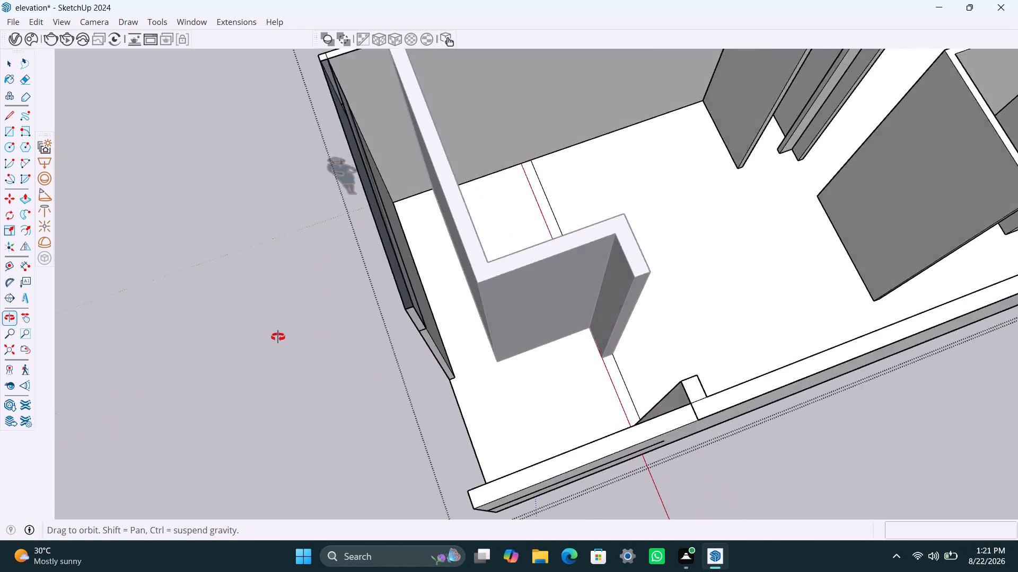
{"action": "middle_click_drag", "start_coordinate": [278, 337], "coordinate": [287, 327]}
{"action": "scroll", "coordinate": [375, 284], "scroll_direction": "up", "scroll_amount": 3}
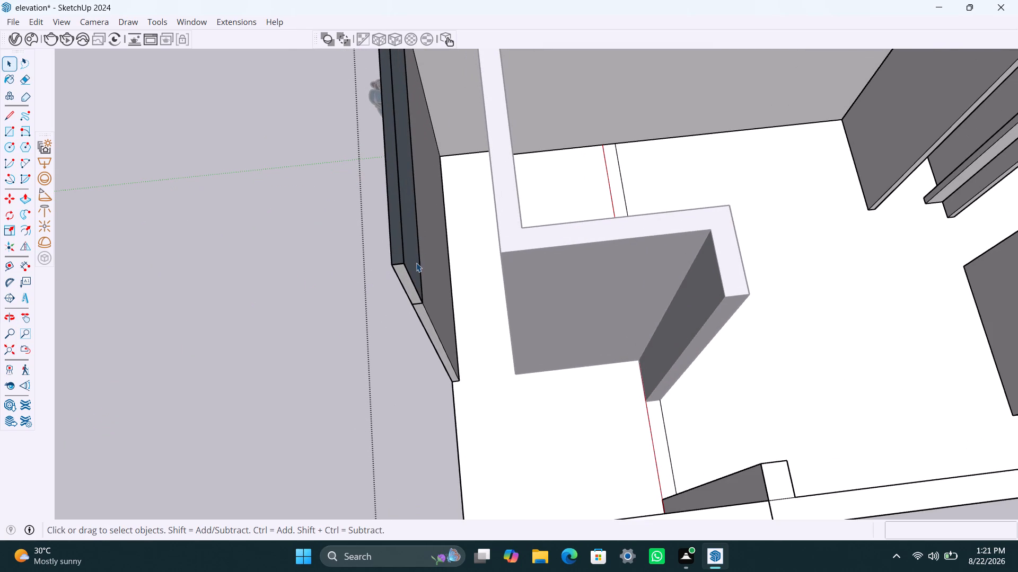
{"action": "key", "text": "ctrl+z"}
Delete the upper panel's face on the front wall without selecting its bounding edges.
{"action": "scroll", "coordinate": [379, 271], "scroll_direction": "down", "scroll_amount": 5}
{"action": "middle_click_drag", "start_coordinate": [367, 284], "coordinate": [793, 108]}
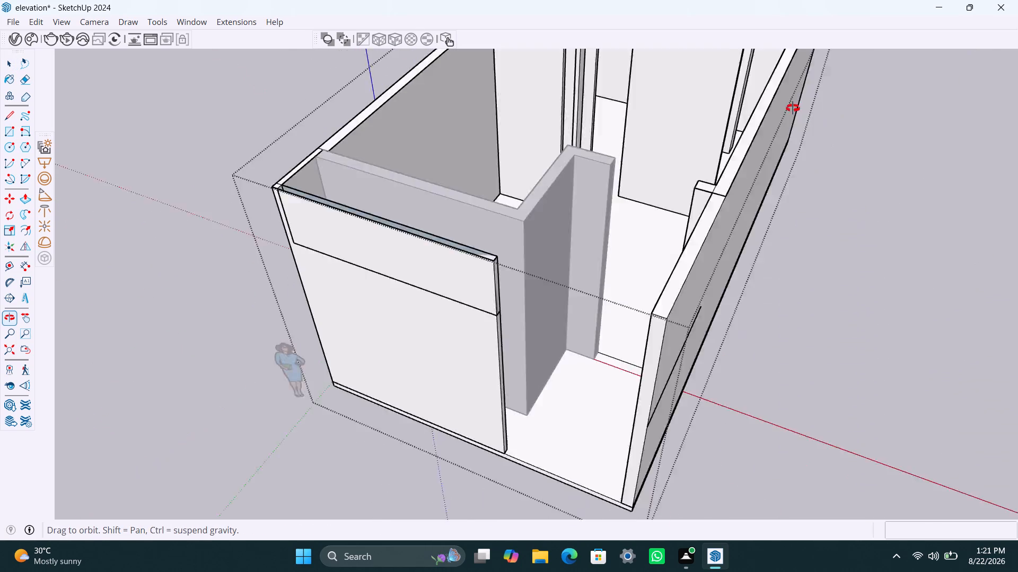
{"action": "middle_click_drag", "start_coordinate": [793, 108], "coordinate": [819, 93]}
{"action": "left_click", "coordinate": [447, 233]}
{"action": "key", "text": "Delete"}
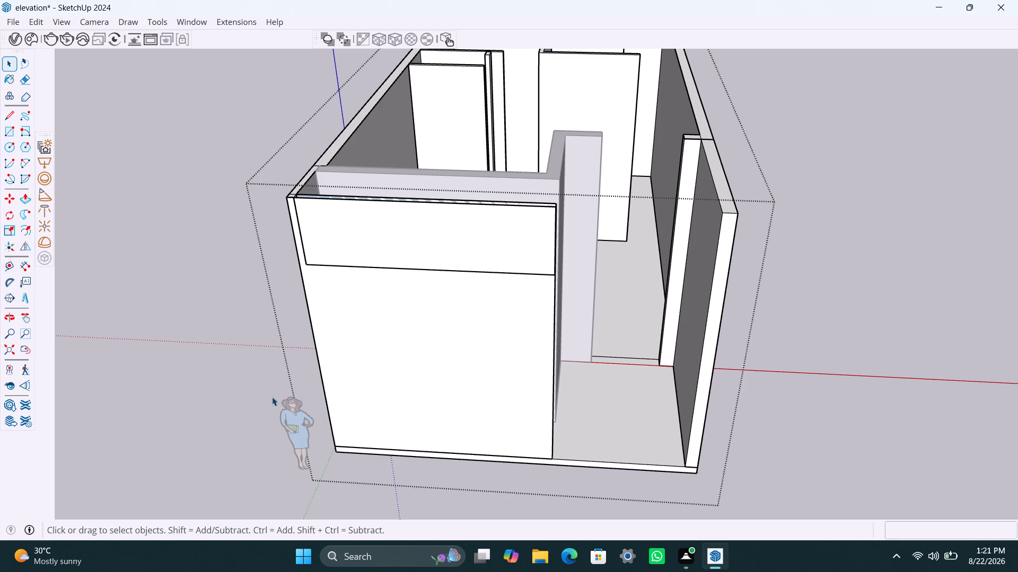
Undo the front wall's upper panel deletion and the 4' Push/Pull of its top face.
{"action": "left_click", "coordinate": [379, 254]}
{"action": "triple_click", "coordinate": [381, 254]}
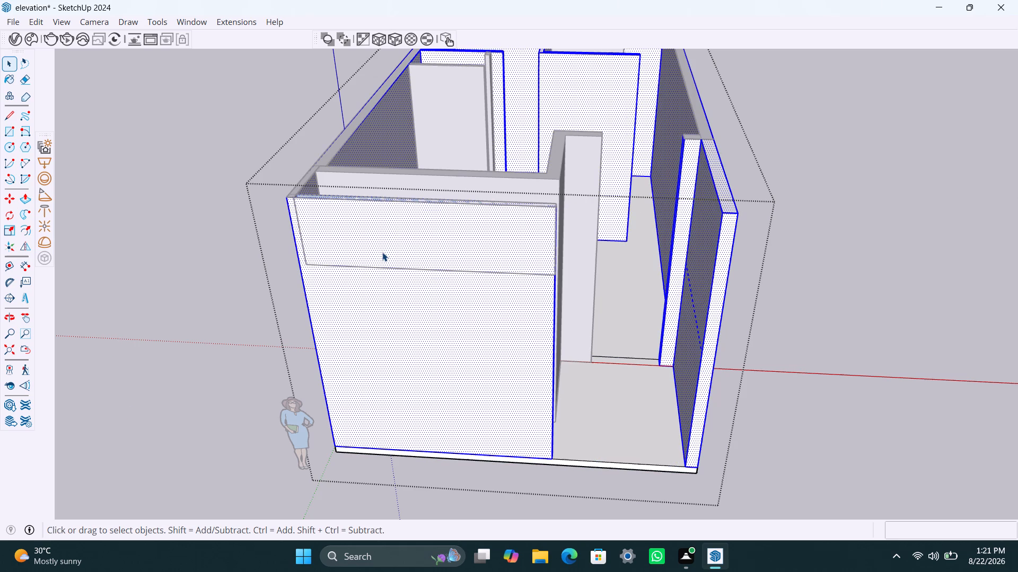
{"action": "left_click", "coordinate": [382, 252]}
{"action": "key", "text": "ctrl+z"}
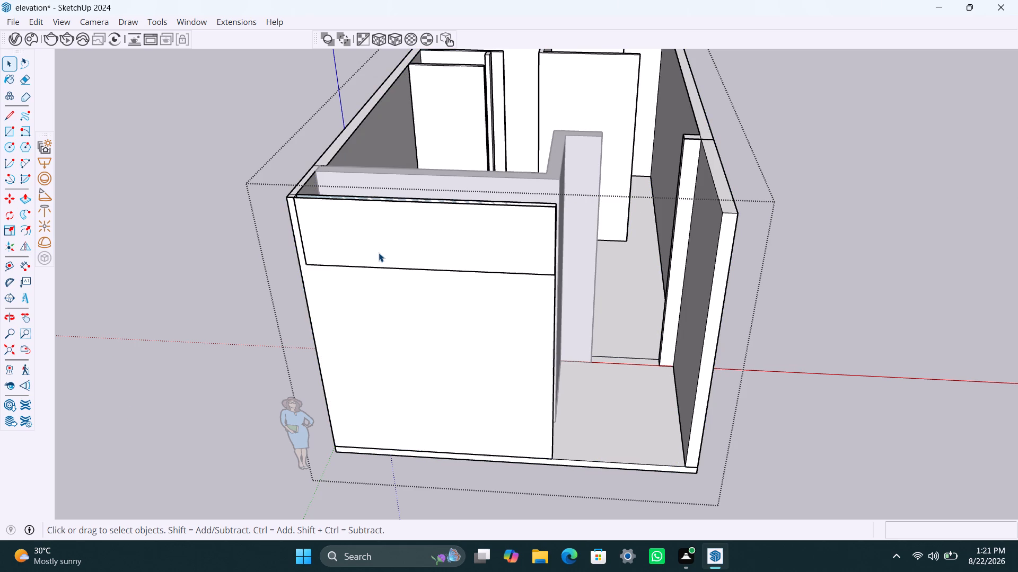
{"action": "key", "text": "ctrl+z"}
{"action": "key", "text": "ctrl+z"}
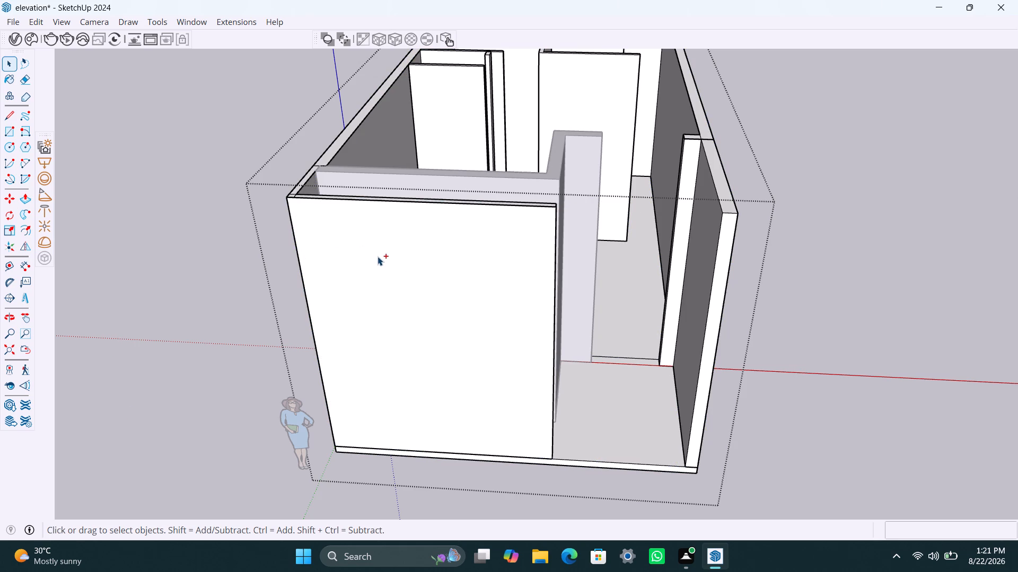
{"action": "key", "text": "ctrl+z"}
{"action": "key", "text": "ctrl+z"}
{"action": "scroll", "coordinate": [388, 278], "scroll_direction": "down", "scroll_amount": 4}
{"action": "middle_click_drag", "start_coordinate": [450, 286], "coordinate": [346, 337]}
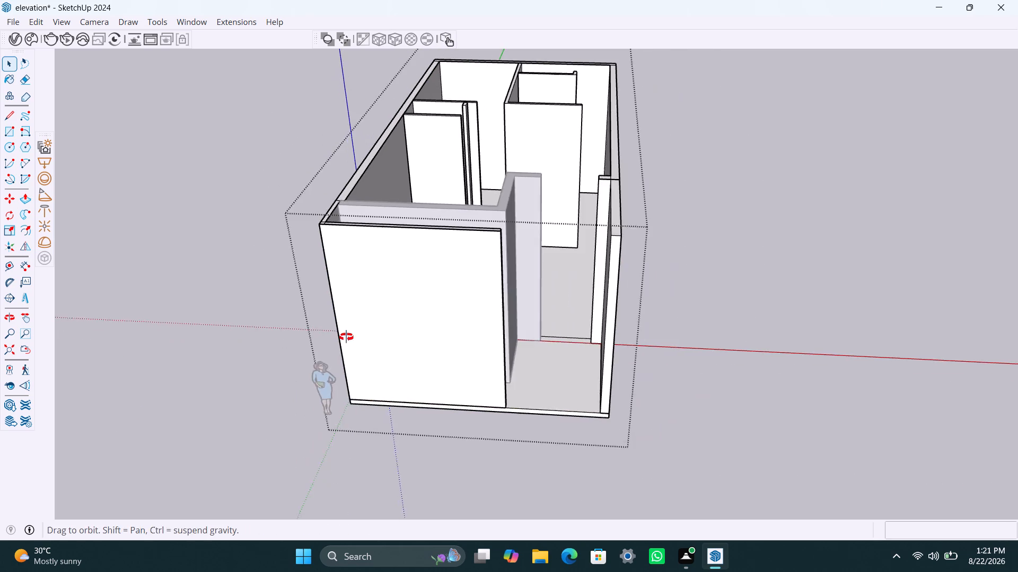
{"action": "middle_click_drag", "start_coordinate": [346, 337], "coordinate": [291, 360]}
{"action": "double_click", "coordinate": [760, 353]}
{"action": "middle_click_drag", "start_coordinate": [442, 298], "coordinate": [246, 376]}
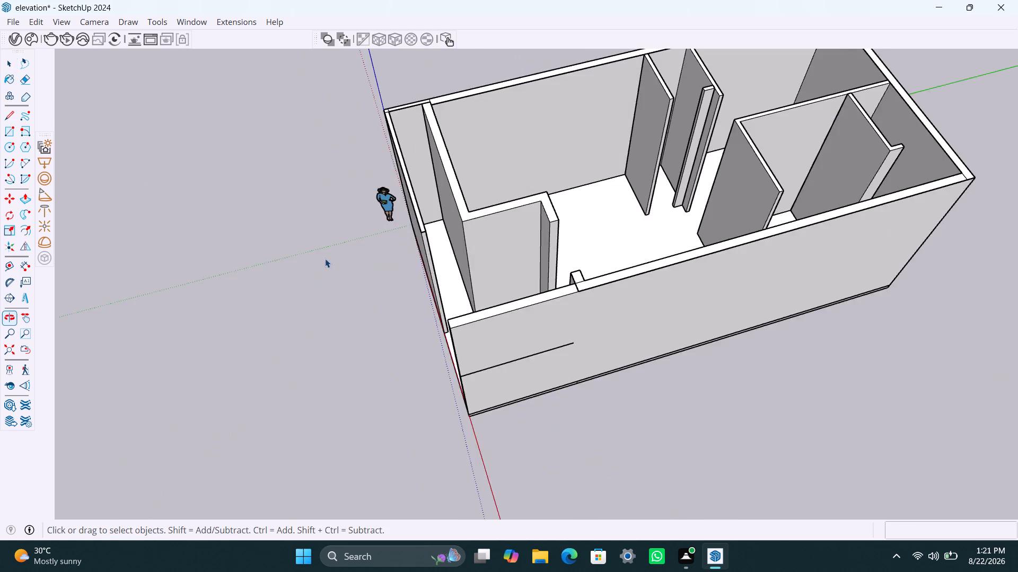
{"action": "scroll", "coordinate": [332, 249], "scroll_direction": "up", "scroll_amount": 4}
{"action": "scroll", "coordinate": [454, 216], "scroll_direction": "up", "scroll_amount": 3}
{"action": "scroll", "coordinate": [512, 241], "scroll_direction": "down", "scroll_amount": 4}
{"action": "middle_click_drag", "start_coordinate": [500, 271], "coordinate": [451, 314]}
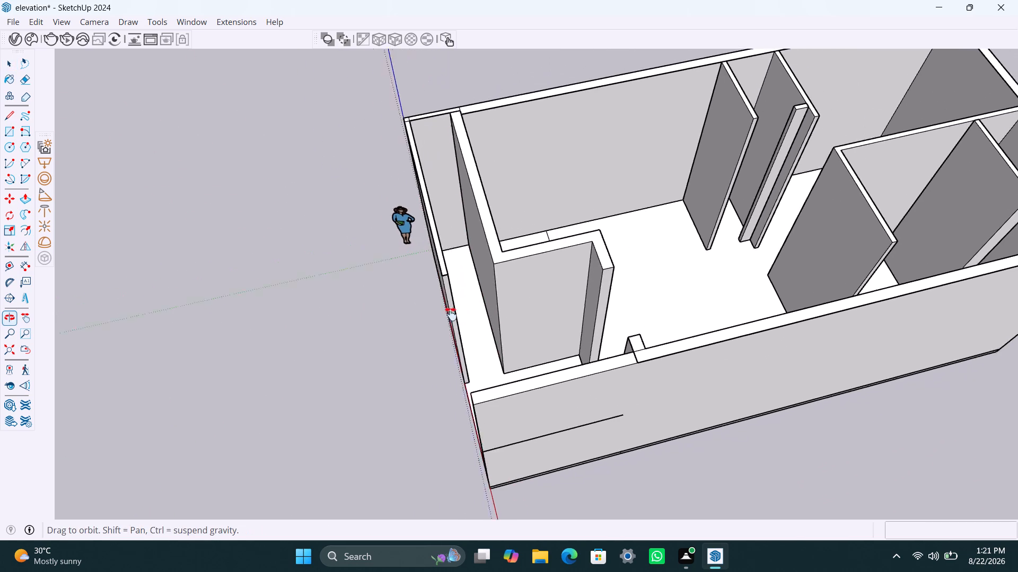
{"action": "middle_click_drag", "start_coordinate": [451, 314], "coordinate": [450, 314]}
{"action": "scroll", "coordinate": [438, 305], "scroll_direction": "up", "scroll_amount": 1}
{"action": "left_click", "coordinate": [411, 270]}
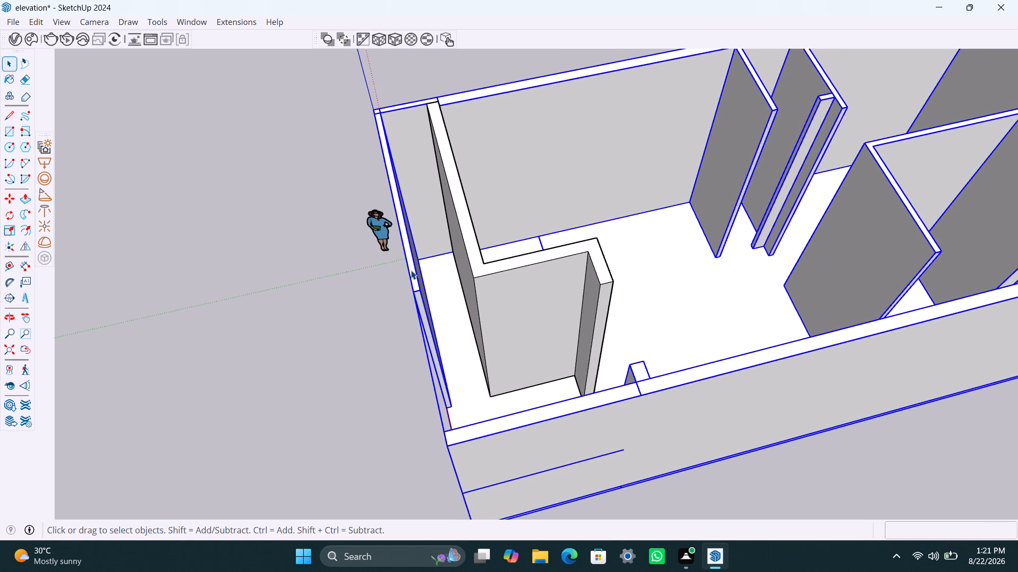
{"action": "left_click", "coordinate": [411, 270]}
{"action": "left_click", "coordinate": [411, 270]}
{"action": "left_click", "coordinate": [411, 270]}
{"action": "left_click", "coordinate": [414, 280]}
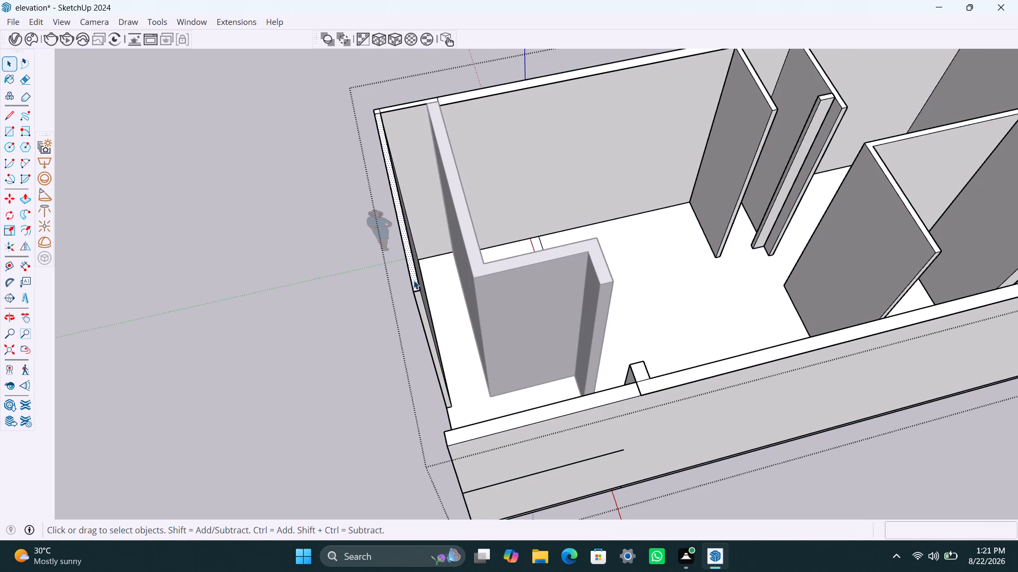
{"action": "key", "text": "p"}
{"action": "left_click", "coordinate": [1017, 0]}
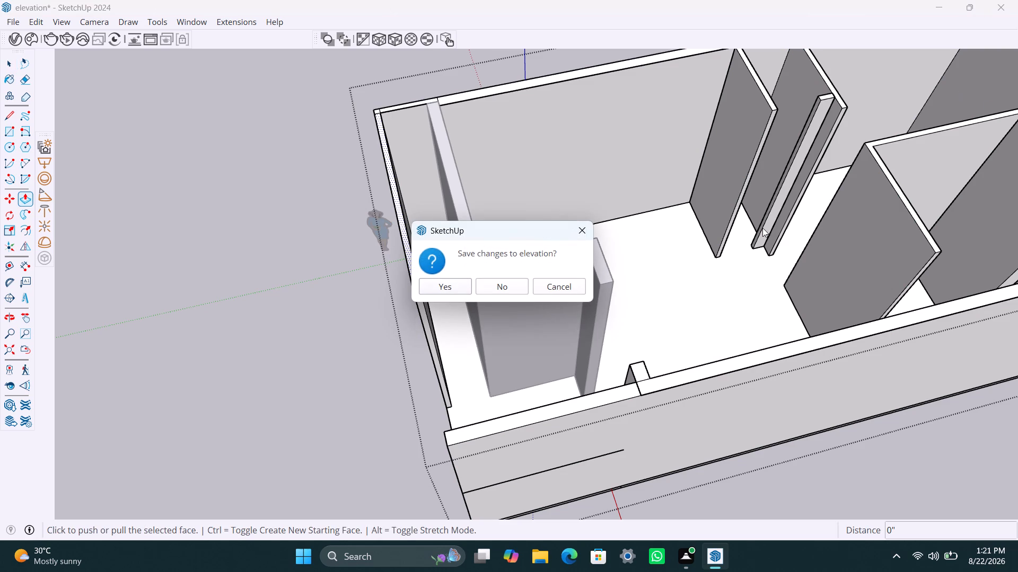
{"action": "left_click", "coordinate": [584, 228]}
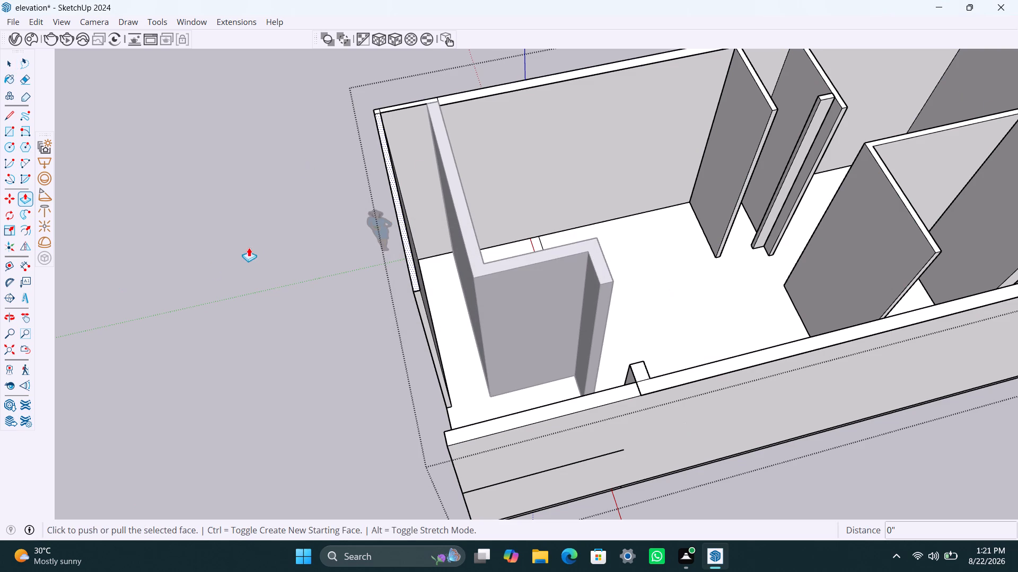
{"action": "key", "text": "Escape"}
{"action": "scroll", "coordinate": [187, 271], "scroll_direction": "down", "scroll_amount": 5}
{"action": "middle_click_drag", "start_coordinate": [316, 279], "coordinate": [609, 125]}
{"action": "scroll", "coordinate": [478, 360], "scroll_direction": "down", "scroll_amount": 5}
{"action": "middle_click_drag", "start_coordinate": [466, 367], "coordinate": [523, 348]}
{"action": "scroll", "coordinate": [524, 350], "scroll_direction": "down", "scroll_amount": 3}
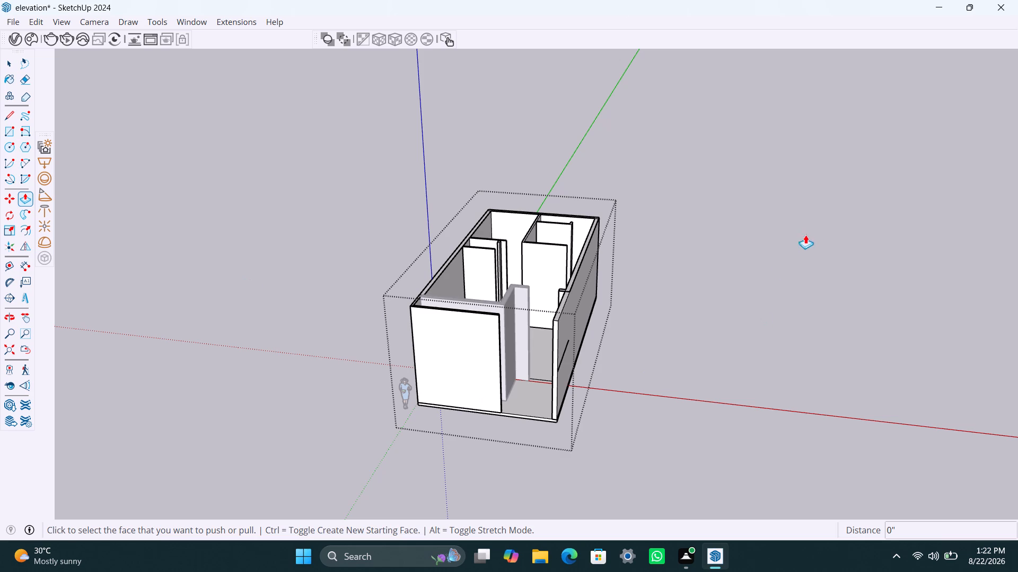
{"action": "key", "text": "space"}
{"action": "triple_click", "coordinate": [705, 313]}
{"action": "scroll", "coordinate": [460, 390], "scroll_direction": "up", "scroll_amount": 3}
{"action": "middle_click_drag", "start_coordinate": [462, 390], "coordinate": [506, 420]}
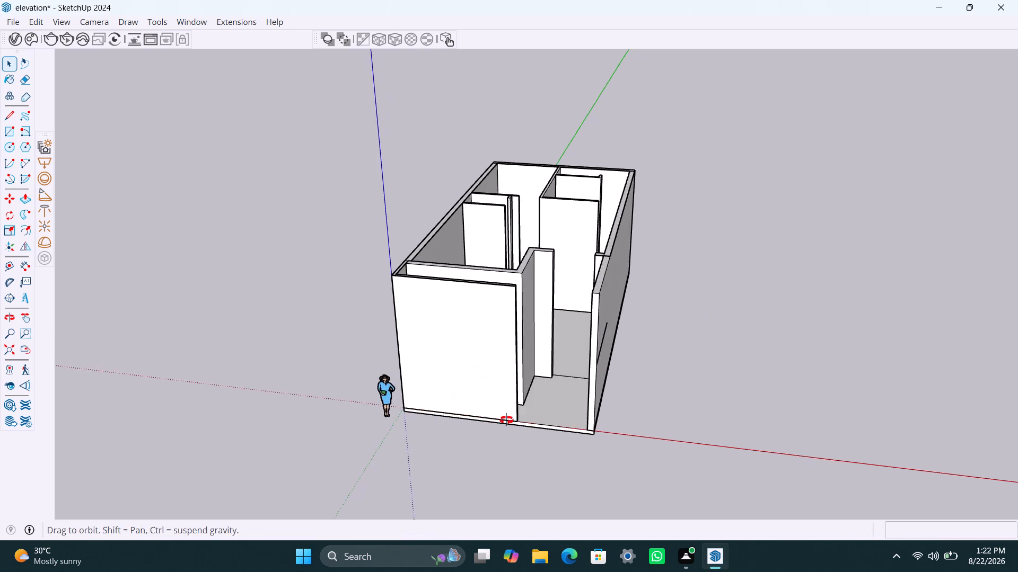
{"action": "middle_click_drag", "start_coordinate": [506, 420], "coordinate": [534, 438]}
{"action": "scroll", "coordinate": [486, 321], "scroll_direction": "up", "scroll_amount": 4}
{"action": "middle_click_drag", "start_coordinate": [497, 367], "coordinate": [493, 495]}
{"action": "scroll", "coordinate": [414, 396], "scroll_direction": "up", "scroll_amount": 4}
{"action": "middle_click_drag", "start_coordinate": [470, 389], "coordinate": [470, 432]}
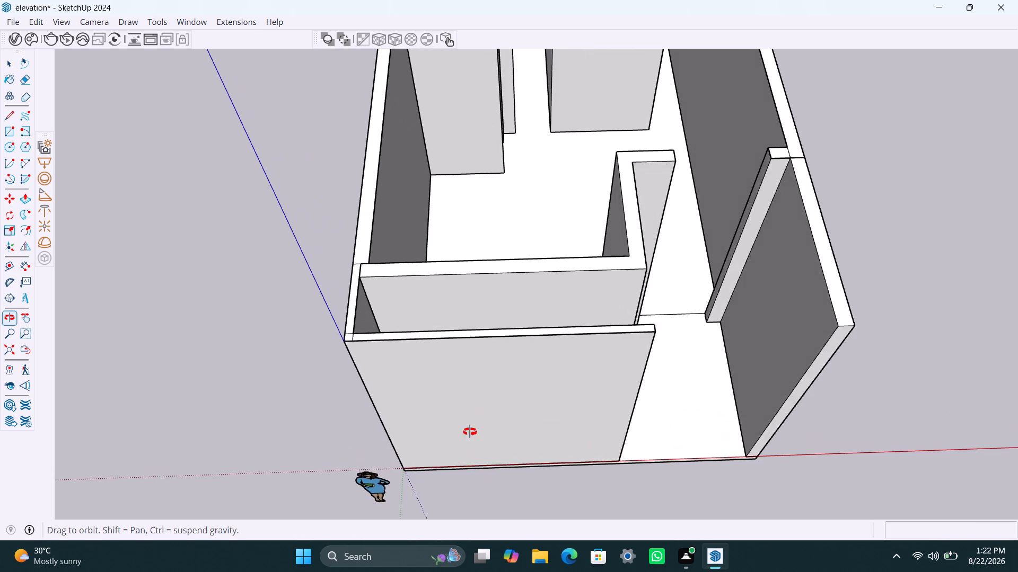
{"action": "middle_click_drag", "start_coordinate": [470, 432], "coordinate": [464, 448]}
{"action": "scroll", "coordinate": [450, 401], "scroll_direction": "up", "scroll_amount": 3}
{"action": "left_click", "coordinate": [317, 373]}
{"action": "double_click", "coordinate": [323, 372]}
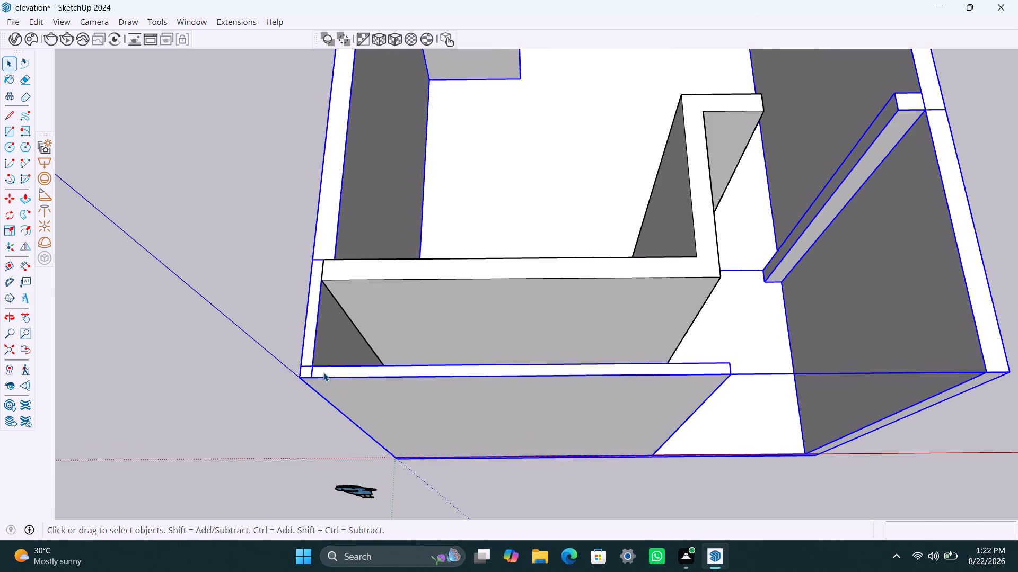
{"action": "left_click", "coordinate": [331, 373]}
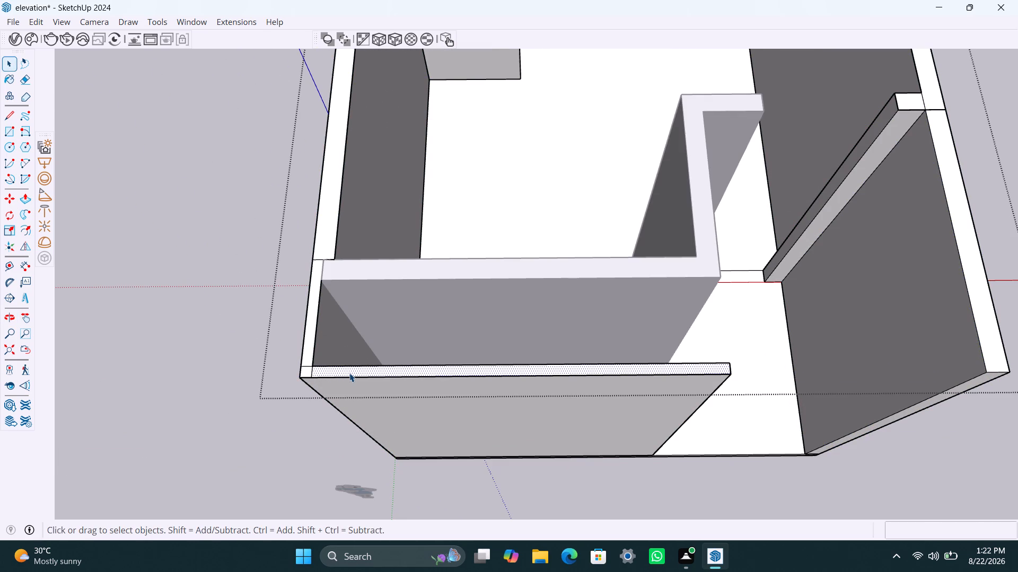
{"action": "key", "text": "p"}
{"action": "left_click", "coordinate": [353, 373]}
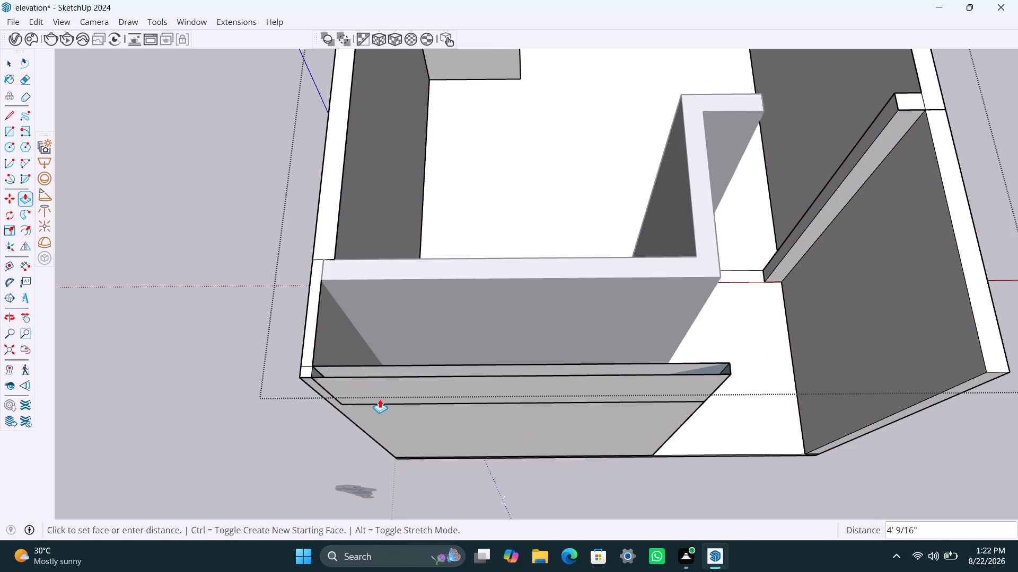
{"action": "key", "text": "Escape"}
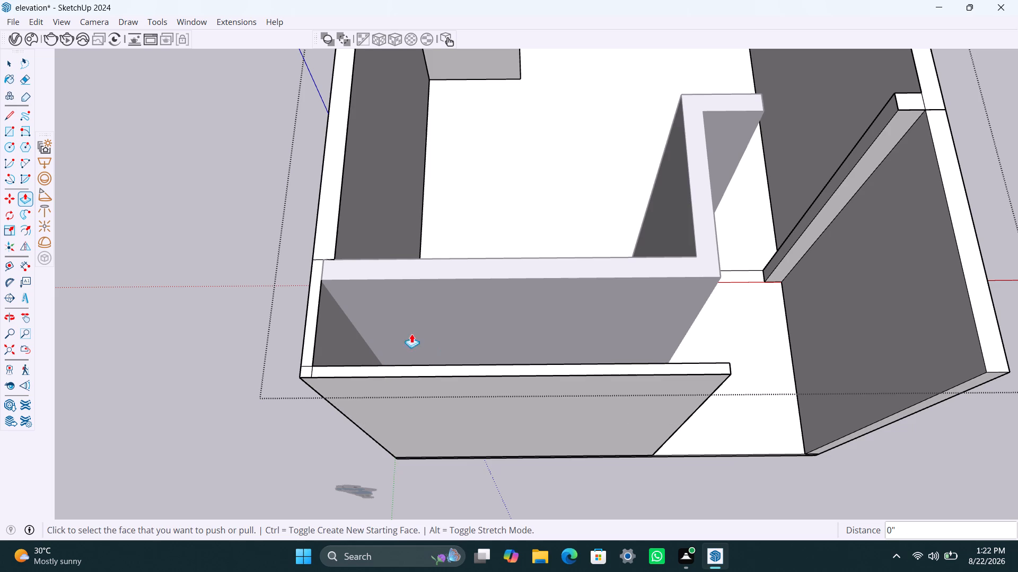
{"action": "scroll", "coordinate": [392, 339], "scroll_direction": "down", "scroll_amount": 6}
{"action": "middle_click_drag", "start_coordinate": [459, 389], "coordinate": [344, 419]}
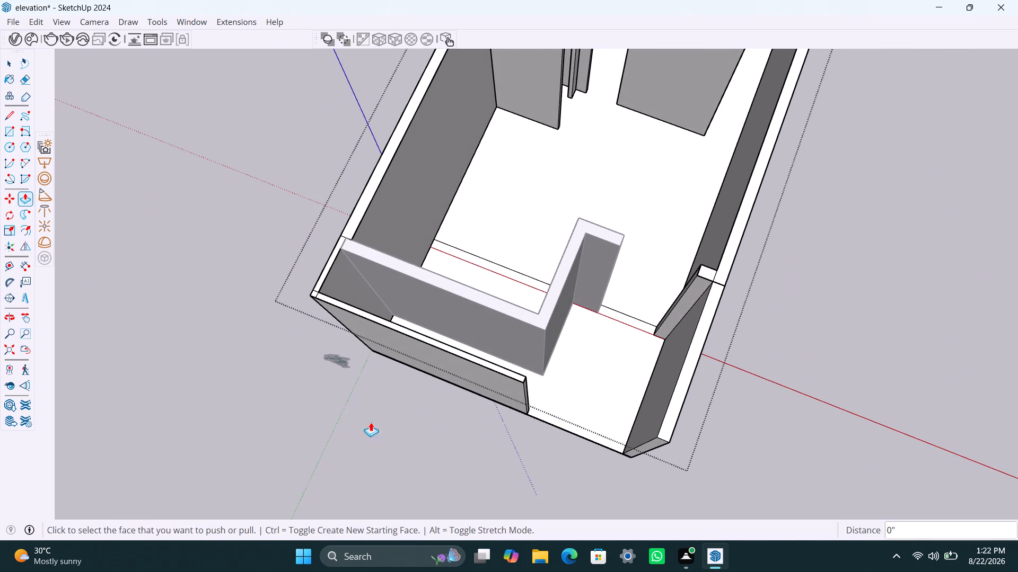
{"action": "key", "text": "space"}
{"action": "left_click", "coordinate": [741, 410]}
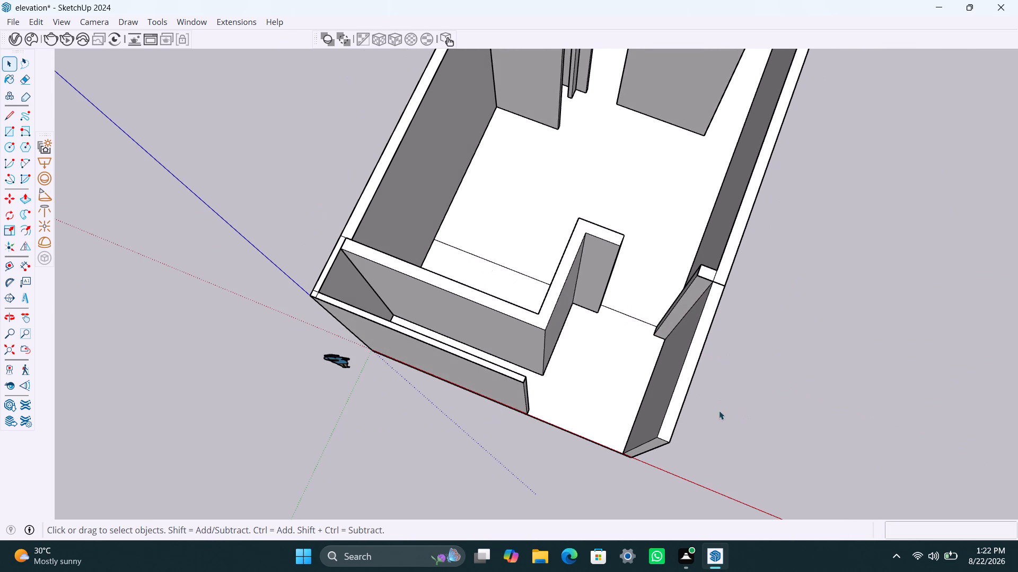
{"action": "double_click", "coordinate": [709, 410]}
Open the outer wall group and delete the narrow end face of the front wall beside the entrance.
{"action": "scroll", "coordinate": [443, 240], "scroll_direction": "down", "scroll_amount": 11}
{"action": "middle_click_drag", "start_coordinate": [439, 268], "coordinate": [377, 195]}
{"action": "scroll", "coordinate": [573, 360], "scroll_direction": "up", "scroll_amount": 5}
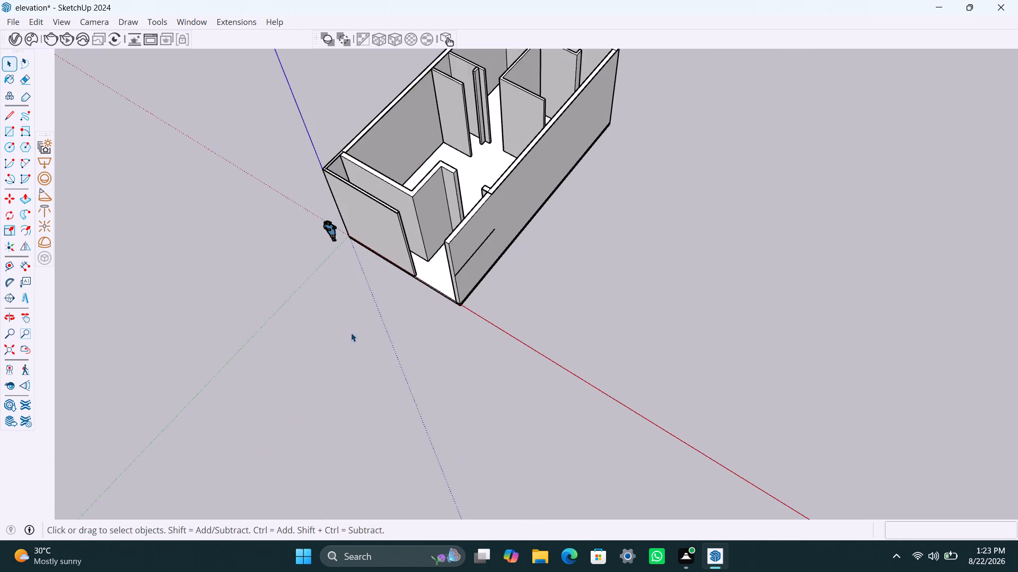
{"action": "middle_click_drag", "start_coordinate": [327, 284], "coordinate": [274, 273]}
{"action": "scroll", "coordinate": [388, 225], "scroll_direction": "up", "scroll_amount": 4}
{"action": "middle_click_drag", "start_coordinate": [404, 210], "coordinate": [349, 231]}
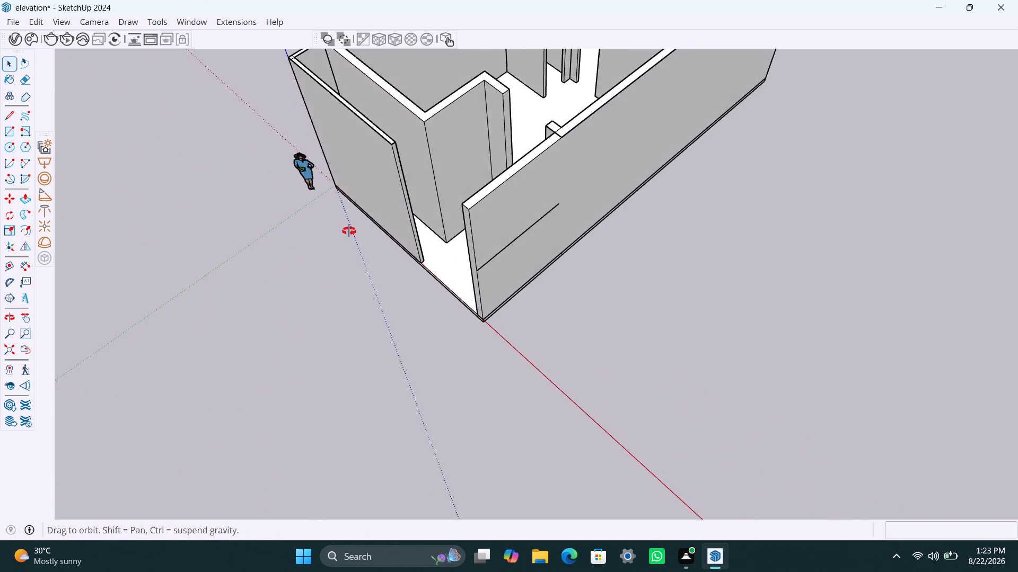
{"action": "middle_click_drag", "start_coordinate": [349, 231], "coordinate": [345, 231]}
{"action": "scroll", "coordinate": [414, 202], "scroll_direction": "up", "scroll_amount": 5}
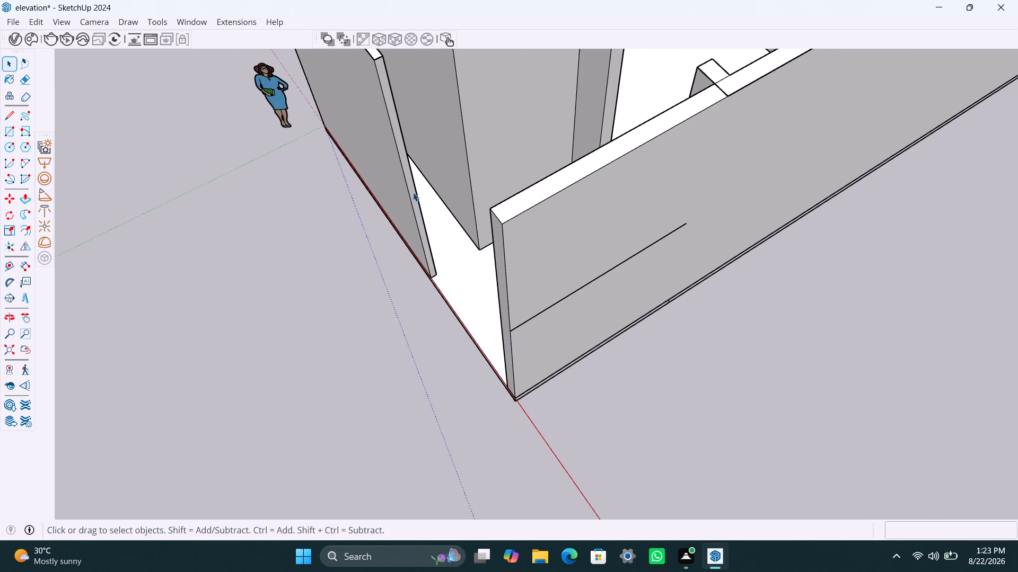
{"action": "left_click", "coordinate": [413, 192]}
{"action": "triple_click", "coordinate": [413, 192]}
{"action": "triple_click", "coordinate": [413, 192]}
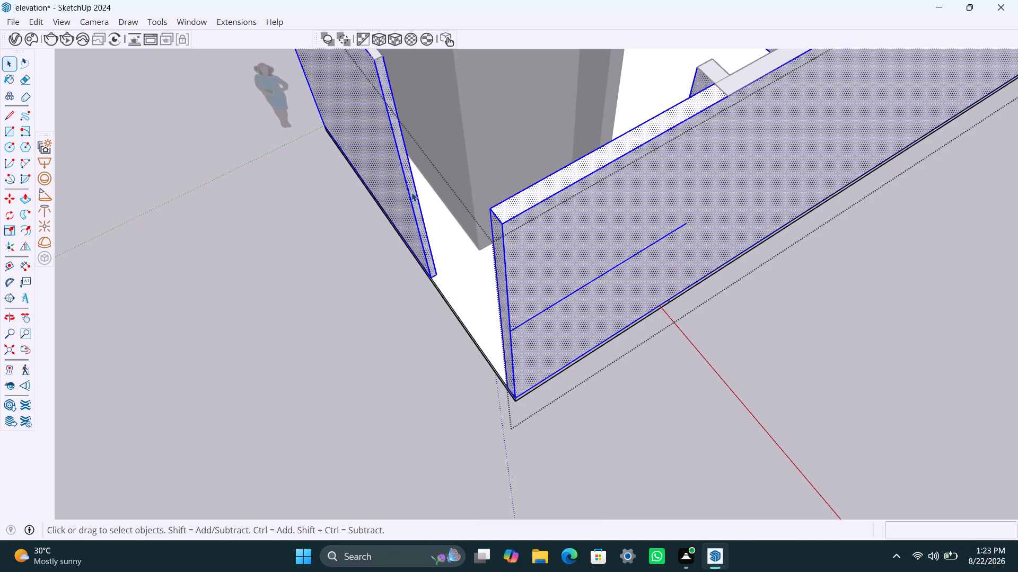
{"action": "left_click", "coordinate": [410, 192]}
{"action": "left_click", "coordinate": [409, 187]}
{"action": "left_click", "coordinate": [409, 184]}
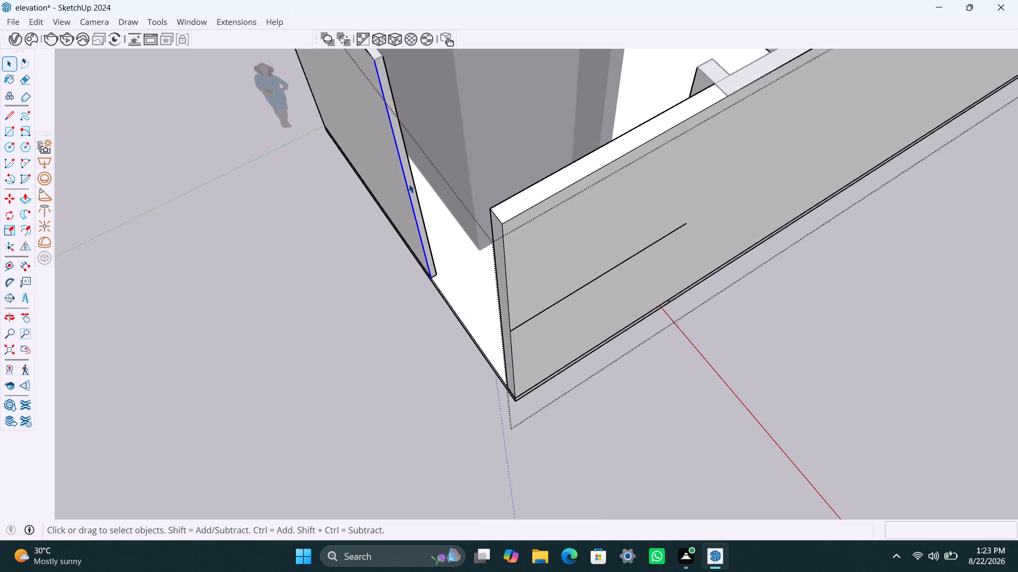
{"action": "left_click", "coordinate": [409, 182]}
{"action": "key", "text": "Delete"}
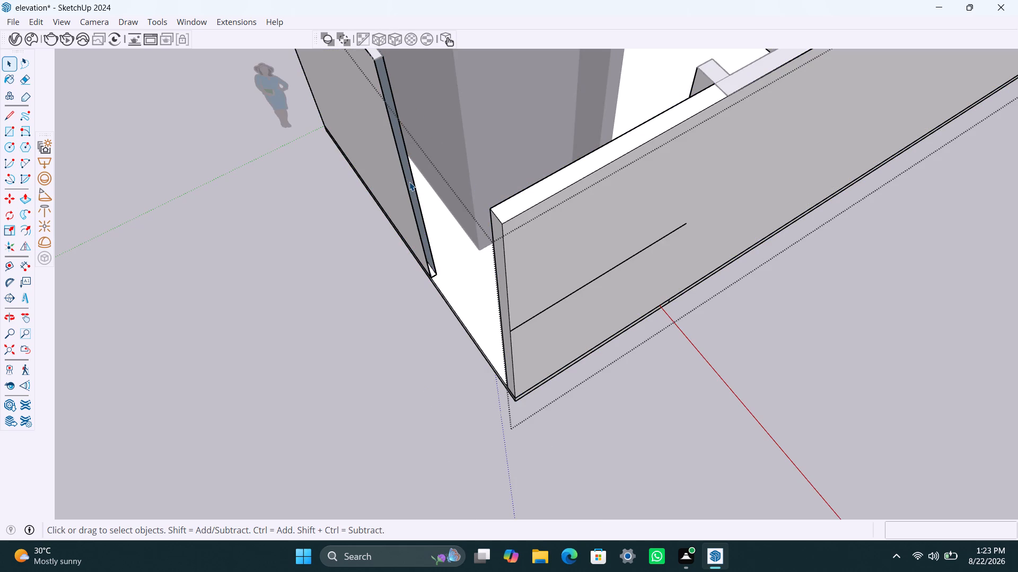
Delete the front wall's large outer face and the inner face behind it.
{"action": "scroll", "coordinate": [401, 180], "scroll_direction": "down", "scroll_amount": 7}
{"action": "middle_click_drag", "start_coordinate": [398, 189], "coordinate": [369, 190]}
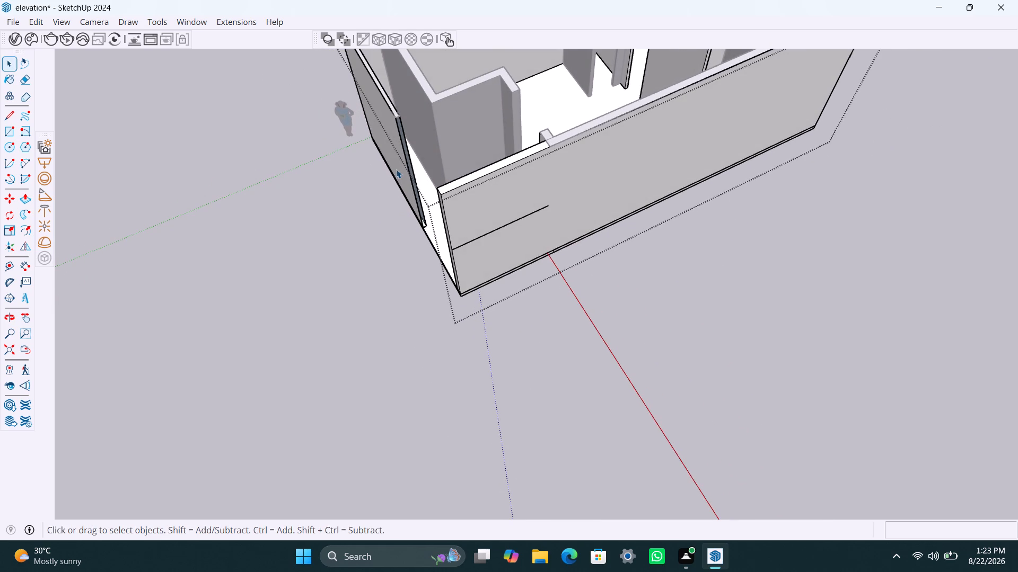
{"action": "left_click", "coordinate": [400, 162]}
{"action": "key", "text": "Delete"}
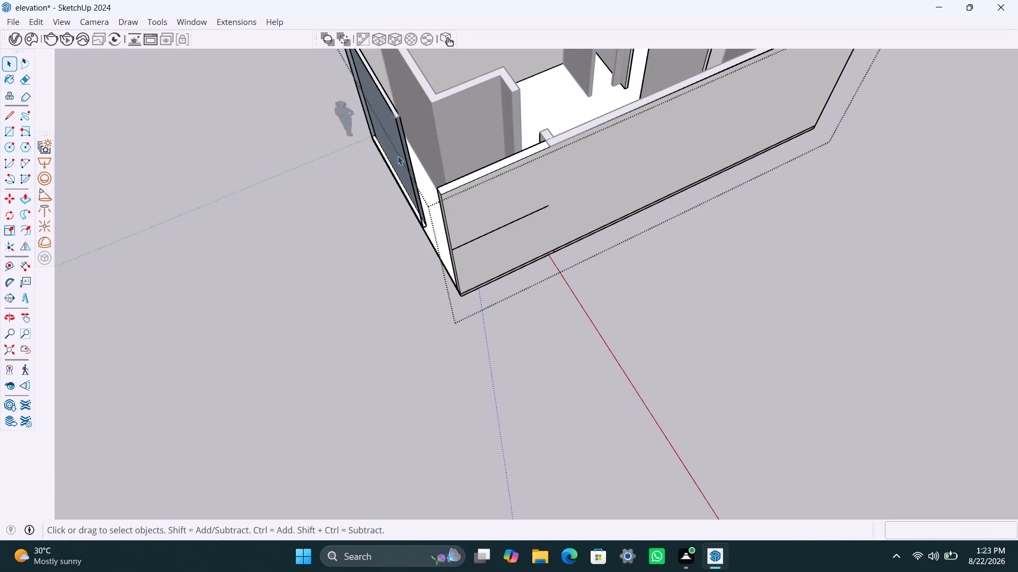
{"action": "left_click", "coordinate": [397, 155]}
{"action": "key", "text": "Delete"}
Delete the vertical edges left at the entrance end of the front wall.
{"action": "left_click", "coordinate": [398, 126]}
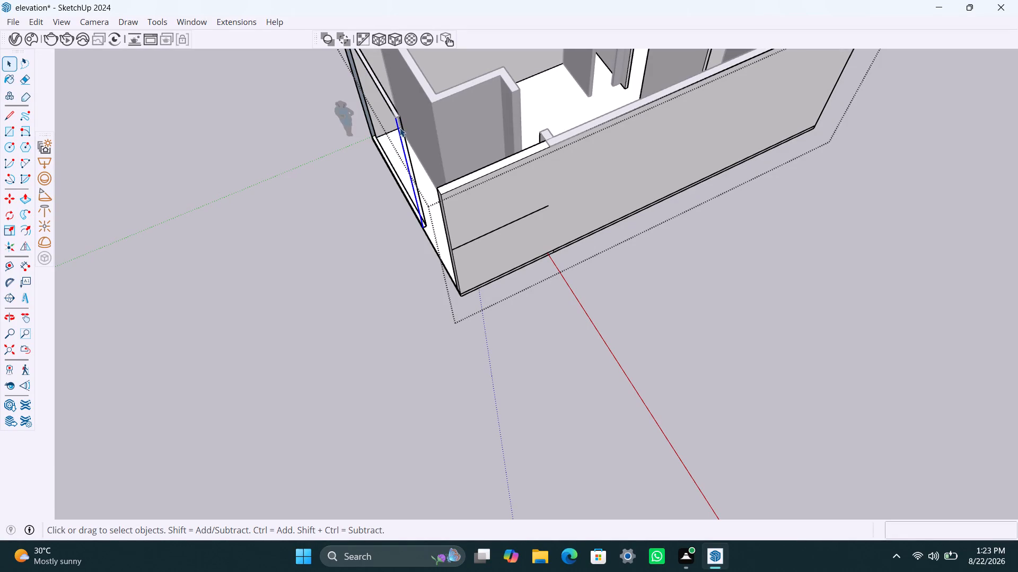
{"action": "key", "text": "Delete"}
{"action": "right_click", "coordinate": [403, 133]}
{"action": "key", "text": "Delete"}
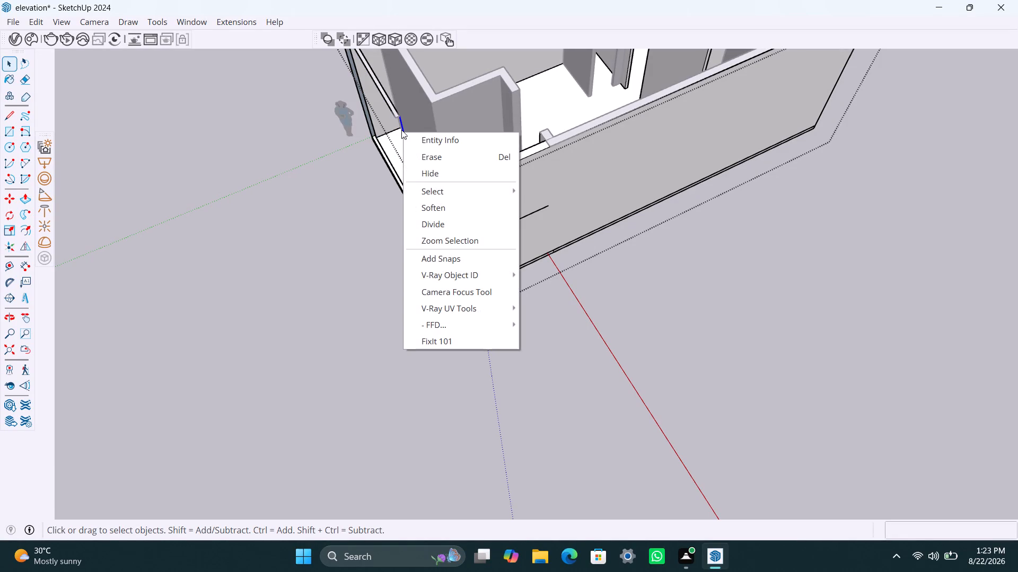
{"action": "left_click", "coordinate": [401, 127]}
{"action": "key", "text": "Delete"}
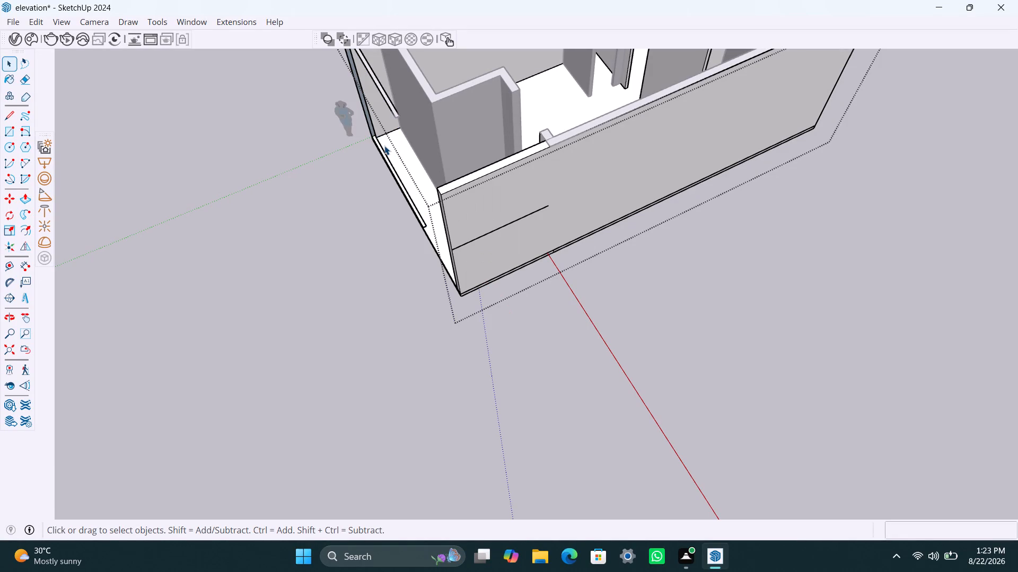
Delete the narrow strip left along the top of the removed front wall, including its long edges and short end edge.
{"action": "scroll", "coordinate": [433, 52], "scroll_direction": "down", "scroll_amount": 6}
{"action": "middle_click_drag", "start_coordinate": [374, 163], "coordinate": [590, 166]}
{"action": "scroll", "coordinate": [274, 223], "scroll_direction": "up", "scroll_amount": 5}
{"action": "left_click", "coordinate": [291, 159]}
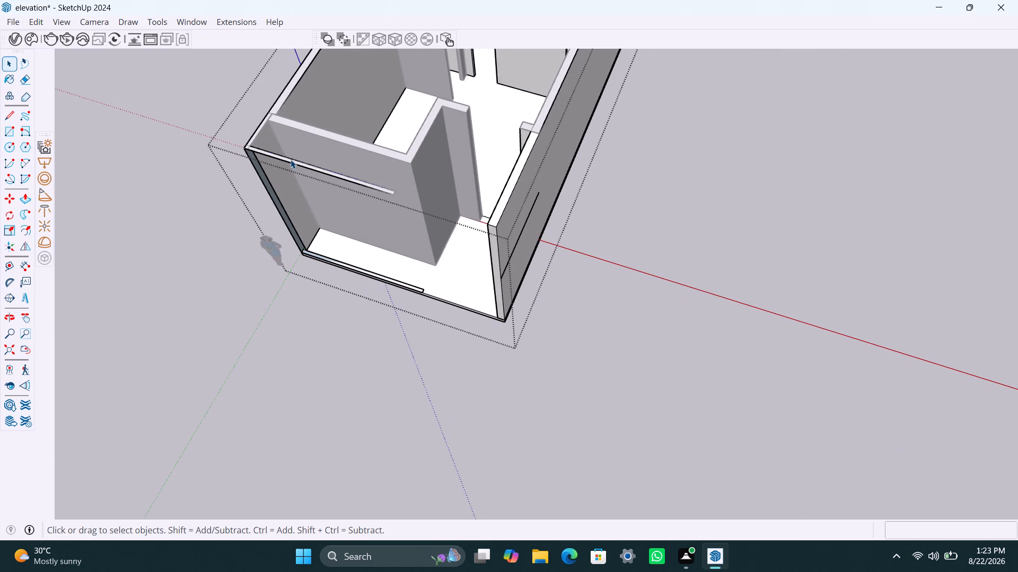
{"action": "key", "text": "Delete"}
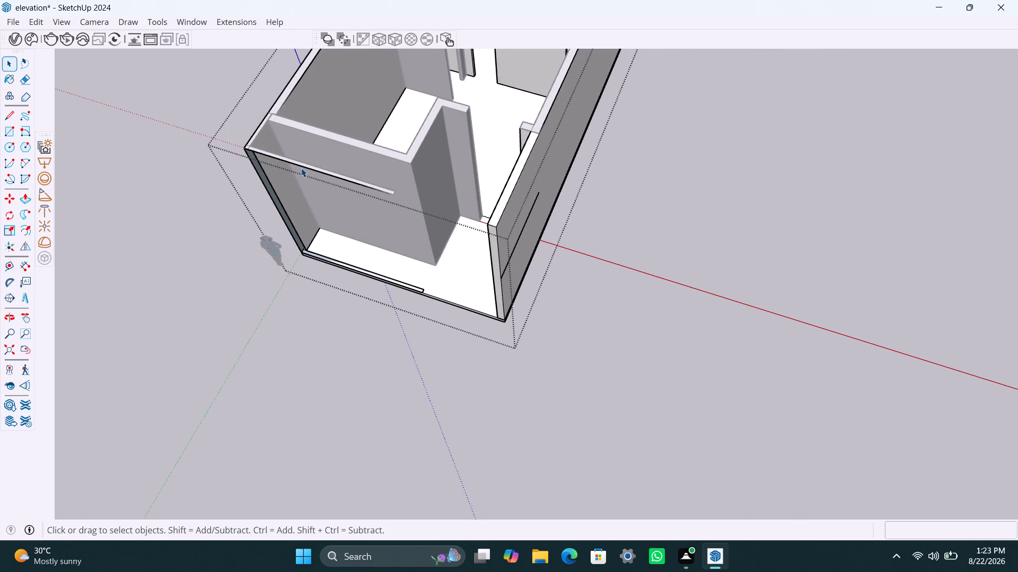
{"action": "left_click", "coordinate": [301, 168]}
{"action": "key", "text": "Delete"}
{"action": "left_click", "coordinate": [318, 169]}
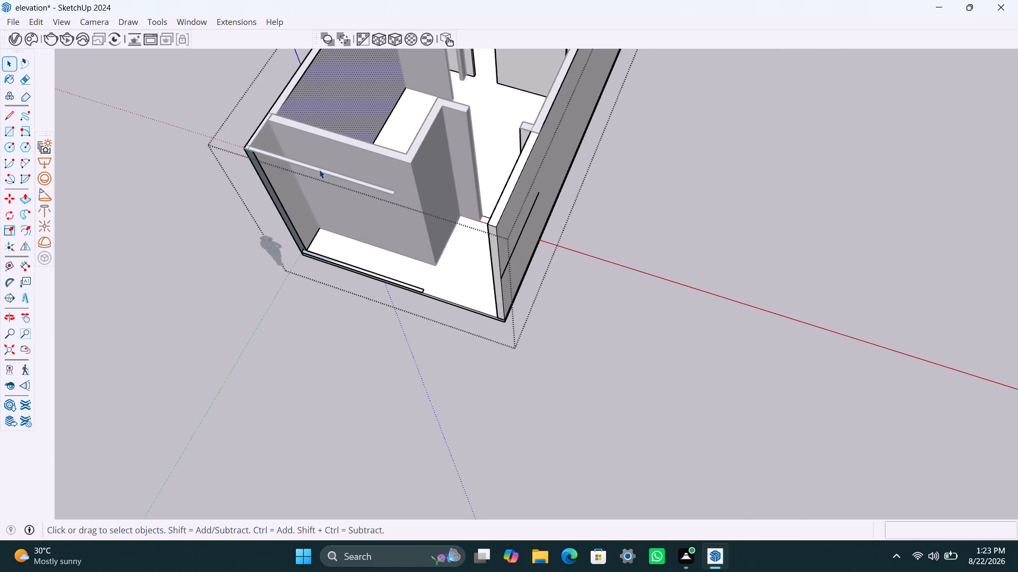
{"action": "scroll", "coordinate": [323, 169], "scroll_direction": "up", "scroll_amount": 5}
{"action": "middle_click_drag", "start_coordinate": [327, 181], "coordinate": [326, 213]}
{"action": "left_click", "coordinate": [318, 198]}
{"action": "triple_click", "coordinate": [318, 196]}
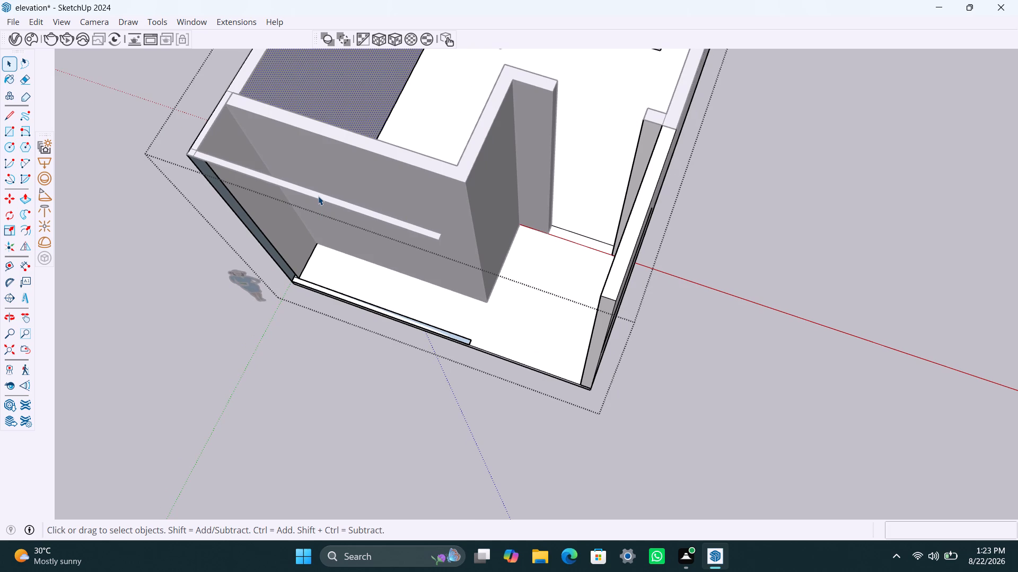
{"action": "double_click", "coordinate": [318, 195]}
{"action": "left_click", "coordinate": [217, 191]}
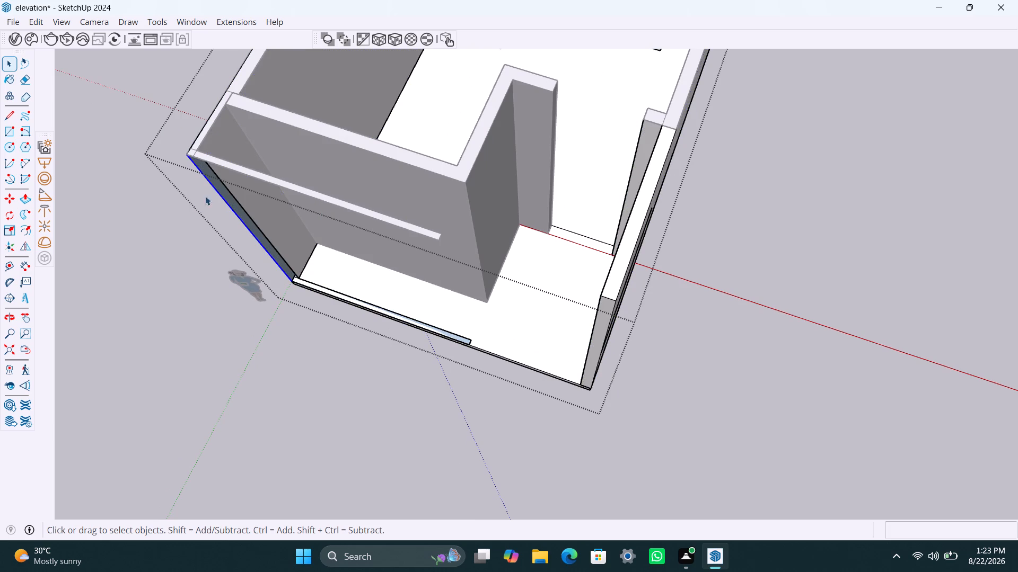
{"action": "triple_click", "coordinate": [279, 370]}
{"action": "left_click", "coordinate": [335, 203]}
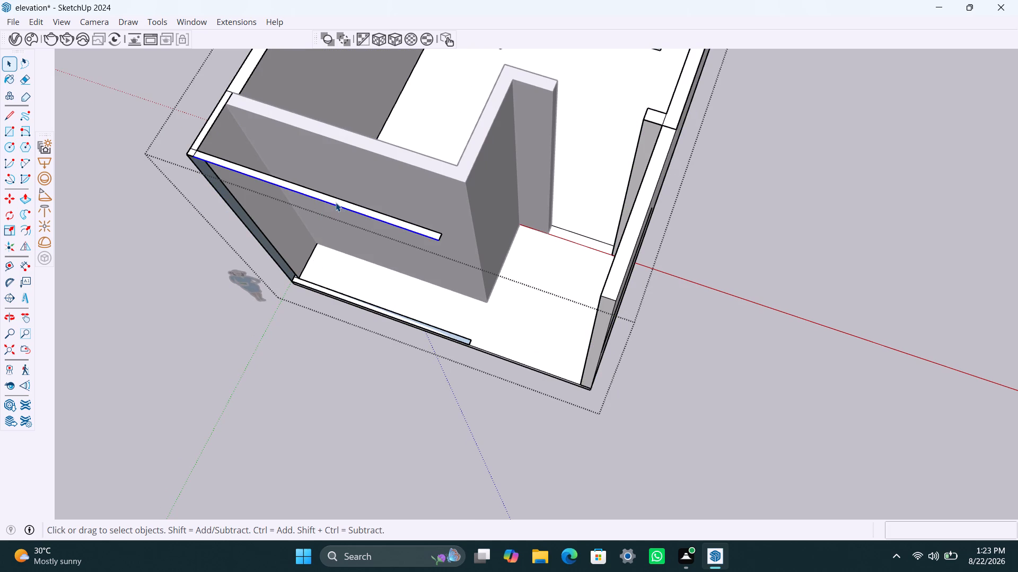
{"action": "key", "text": "Delete"}
{"action": "left_click", "coordinate": [342, 202]}
{"action": "key", "text": "Delete"}
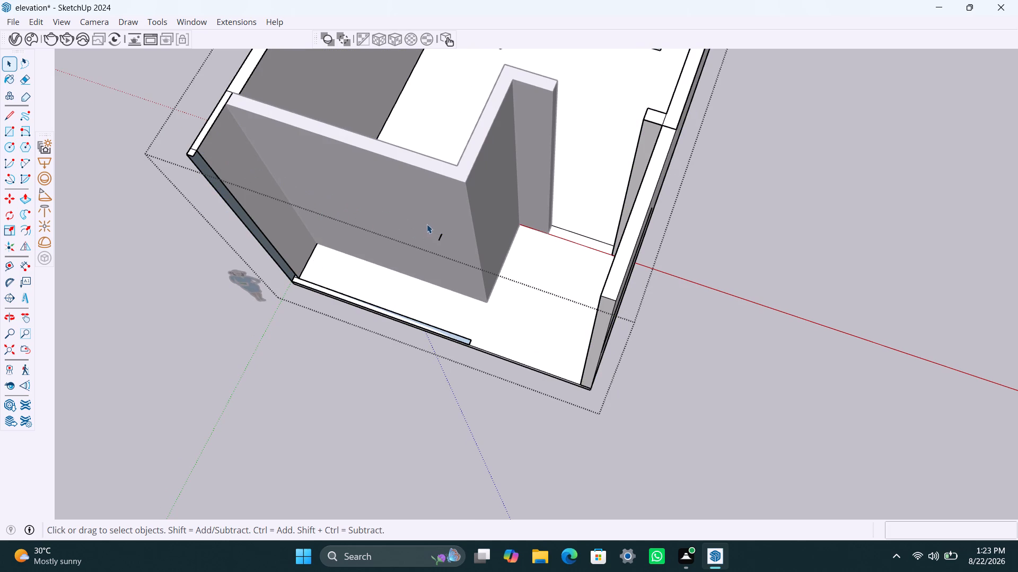
{"action": "left_click_drag", "start_coordinate": [426, 223], "coordinate": [457, 252]}
{"action": "key", "text": "Delete"}
Delete the strip left at the base of the removed front wall, including its inner, end and outer edges.
{"action": "scroll", "coordinate": [253, 238], "scroll_direction": "down", "scroll_amount": 1}
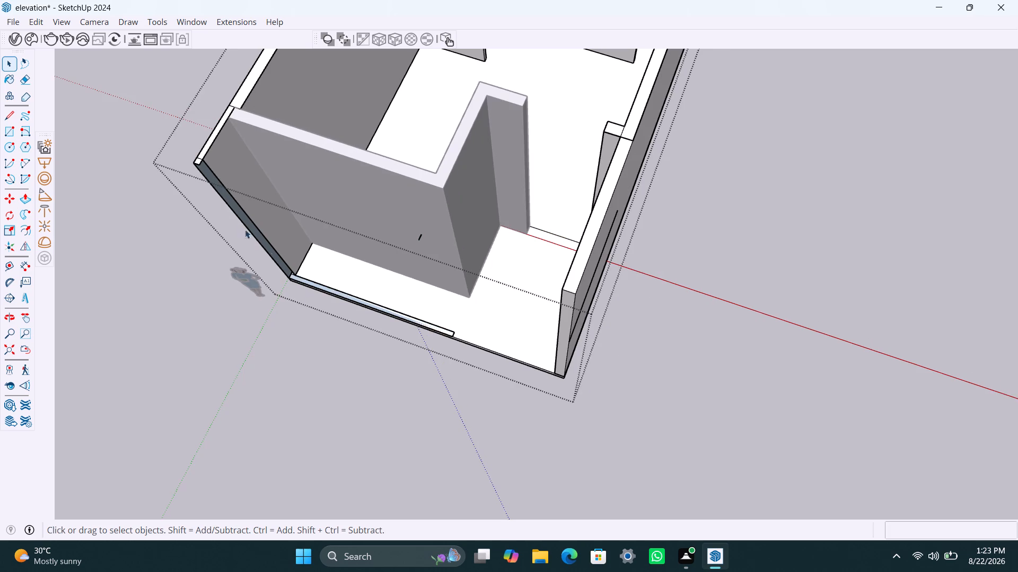
{"action": "left_click", "coordinate": [349, 292]}
{"action": "triple_click", "coordinate": [352, 294]}
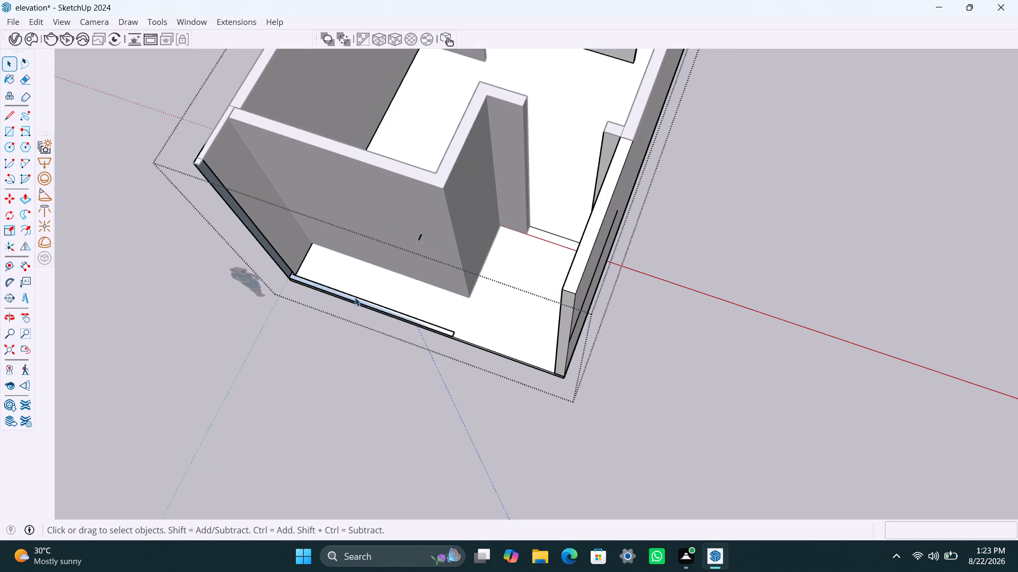
{"action": "double_click", "coordinate": [356, 298]}
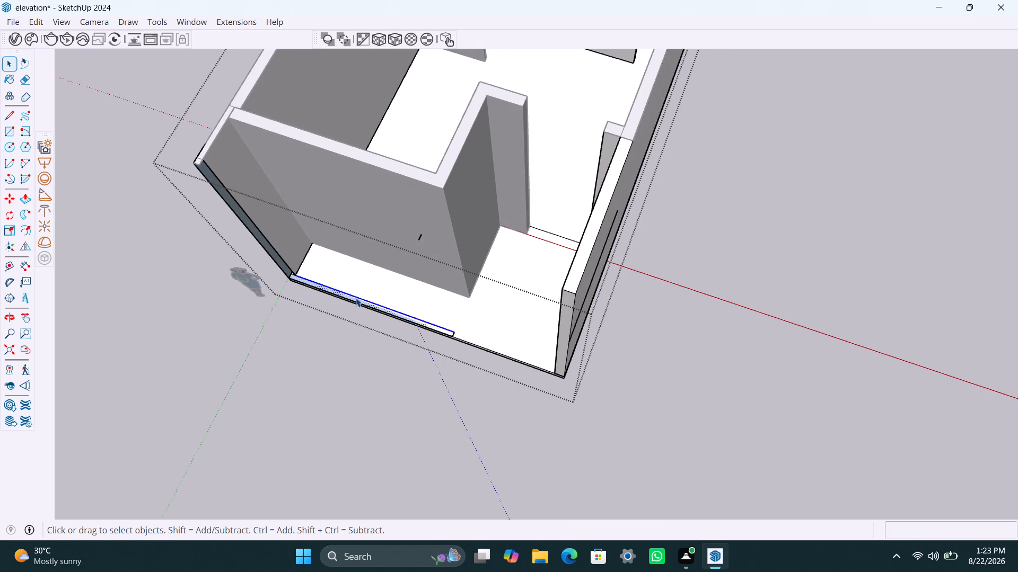
{"action": "key", "text": "Delete"}
{"action": "scroll", "coordinate": [458, 315], "scroll_direction": "up", "scroll_amount": 4}
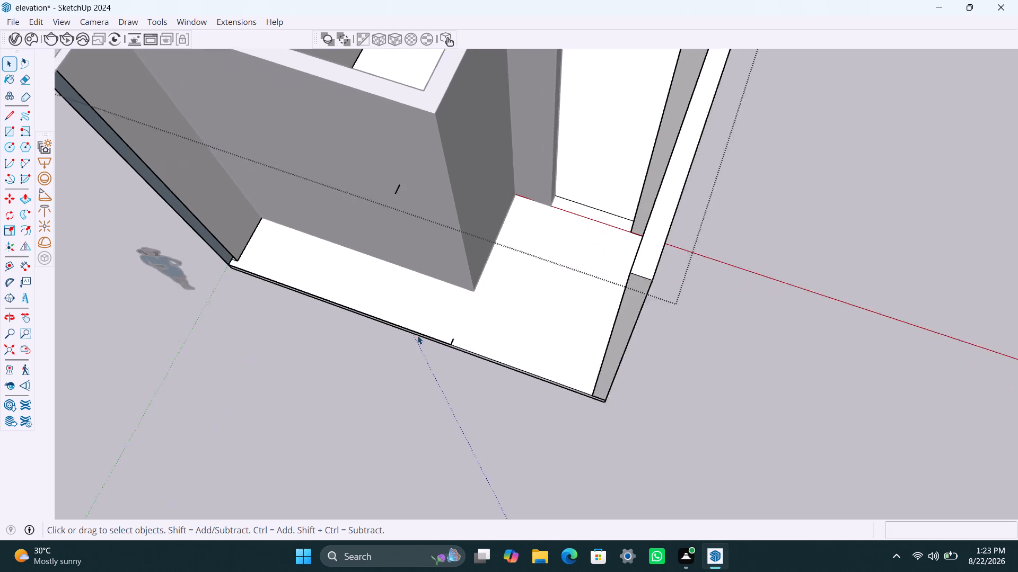
{"action": "left_click_drag", "start_coordinate": [440, 326], "coordinate": [467, 360]}
{"action": "key", "text": "Delete"}
{"action": "scroll", "coordinate": [317, 262], "scroll_direction": "down", "scroll_amount": 4}
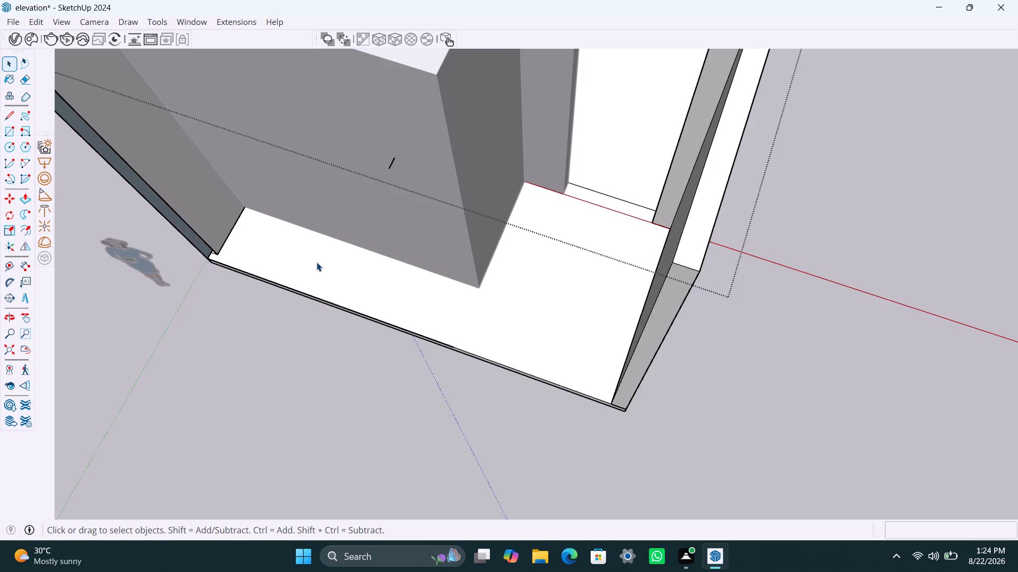
{"action": "scroll", "coordinate": [317, 262], "scroll_direction": "down", "scroll_amount": 1}
{"action": "scroll", "coordinate": [357, 294], "scroll_direction": "up", "scroll_amount": 7}
{"action": "left_click", "coordinate": [408, 319]}
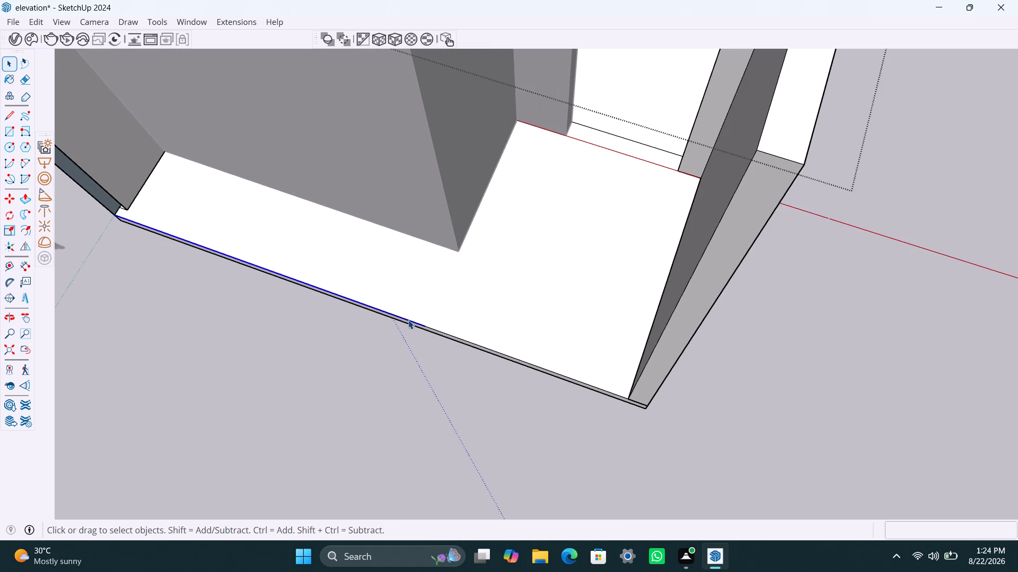
{"action": "key", "text": "Delete"}
Delete the stray line on the outer face of the long side wall on the entrance side.
{"action": "scroll", "coordinate": [160, 273], "scroll_direction": "down", "scroll_amount": 6}
{"action": "middle_click_drag", "start_coordinate": [248, 265], "coordinate": [293, 246]}
{"action": "scroll", "coordinate": [249, 265], "scroll_direction": "down", "scroll_amount": 6}
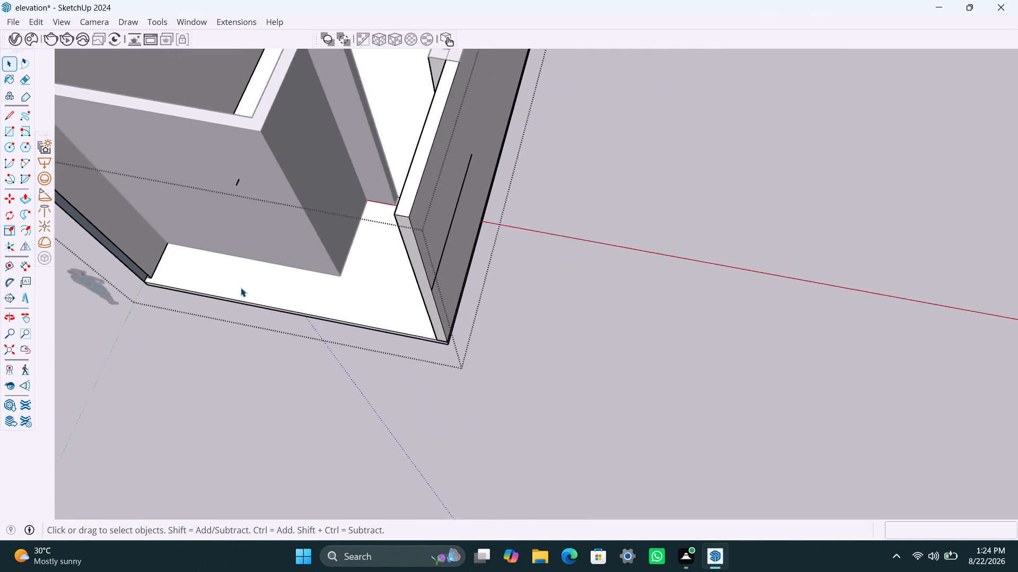
{"action": "middle_click_drag", "start_coordinate": [241, 288], "coordinate": [270, 279]}
{"action": "left_click", "coordinate": [406, 262]}
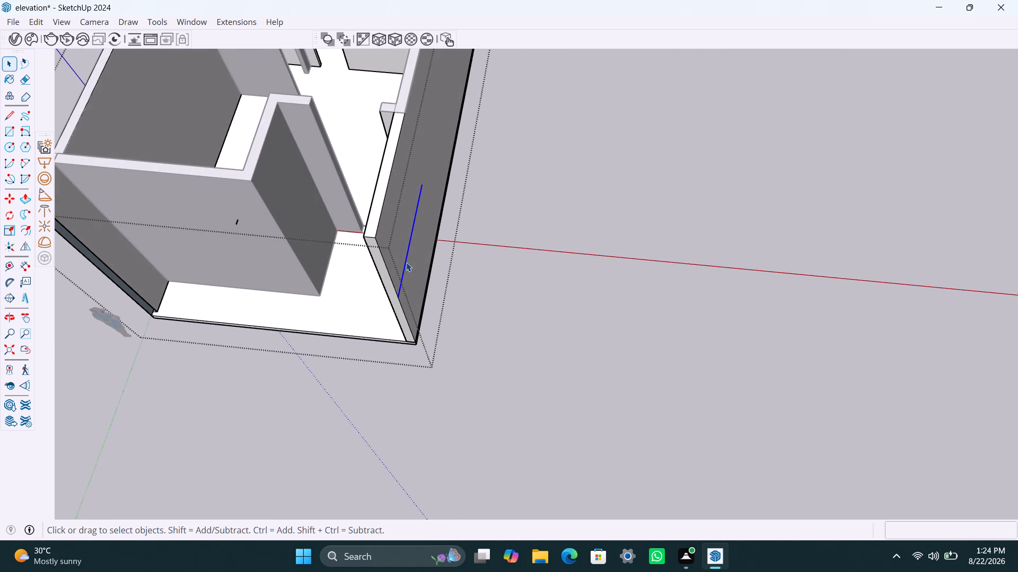
{"action": "key", "text": "Delete"}
Delete the top face and inner top edge of the opposite side wall's short front section, ahead of the cross wall.
{"action": "scroll", "coordinate": [217, 263], "scroll_direction": "down", "scroll_amount": 13}
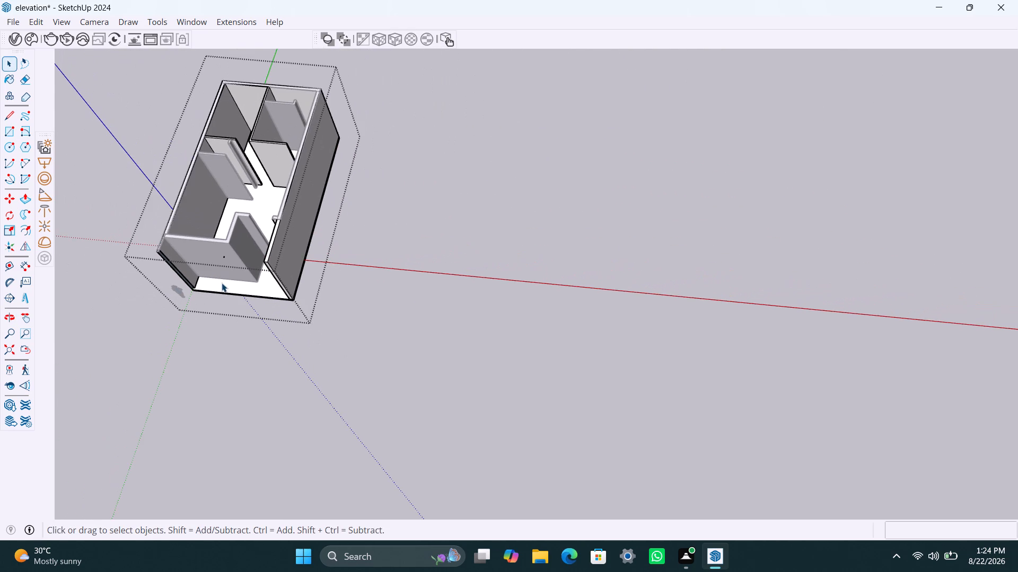
{"action": "middle_click_drag", "start_coordinate": [222, 283], "coordinate": [326, 278]}
{"action": "left_click", "coordinate": [478, 227]}
{"action": "scroll", "coordinate": [276, 240], "scroll_direction": "up", "scroll_amount": 4}
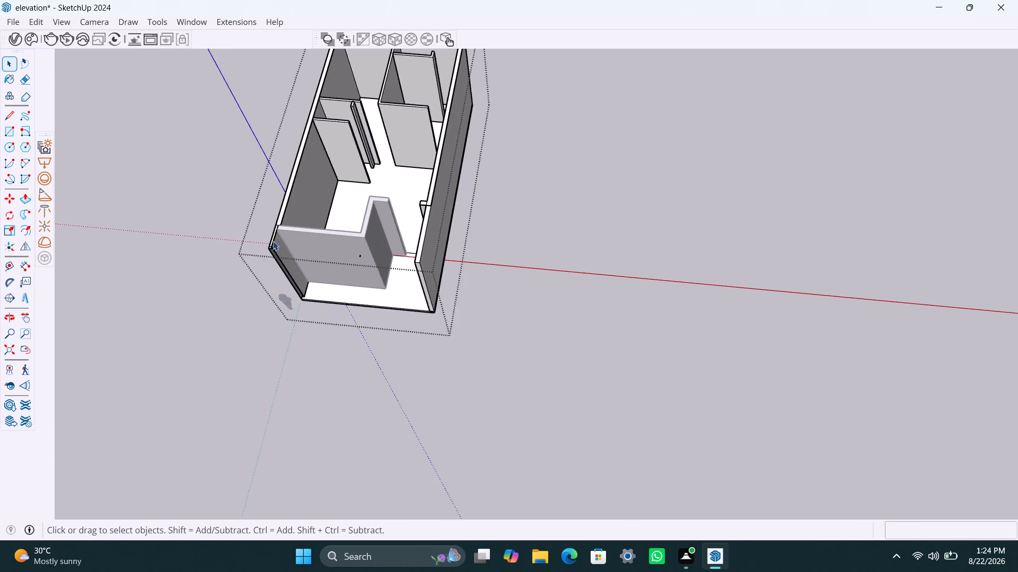
{"action": "scroll", "coordinate": [273, 241], "scroll_direction": "up", "scroll_amount": 6}
{"action": "middle_click_drag", "start_coordinate": [264, 251], "coordinate": [293, 231]}
{"action": "scroll", "coordinate": [288, 240], "scroll_direction": "up", "scroll_amount": 8}
{"action": "left_click_drag", "start_coordinate": [252, 224], "coordinate": [287, 269]}
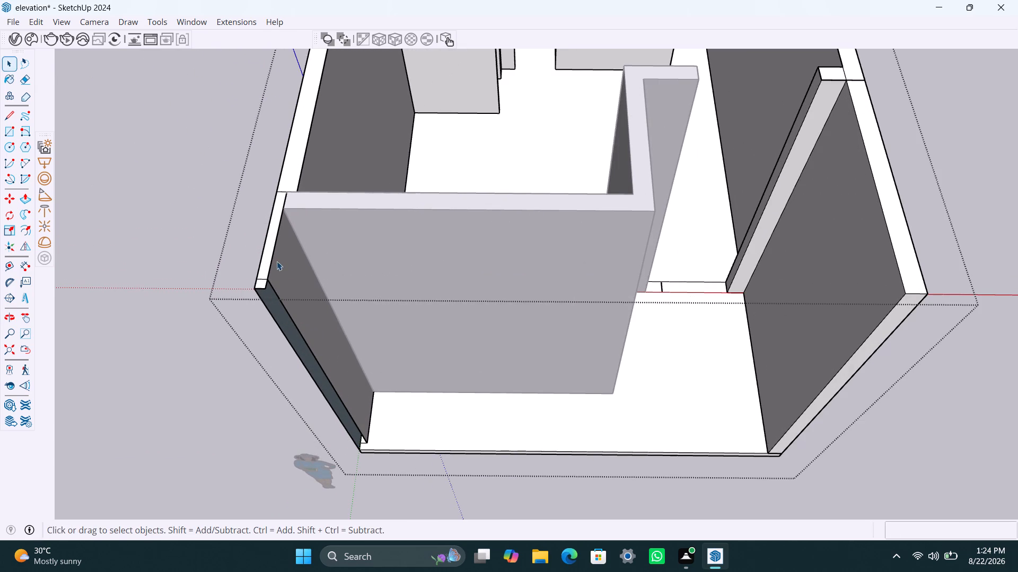
{"action": "left_click", "coordinate": [275, 259]}
{"action": "double_click", "coordinate": [274, 257]}
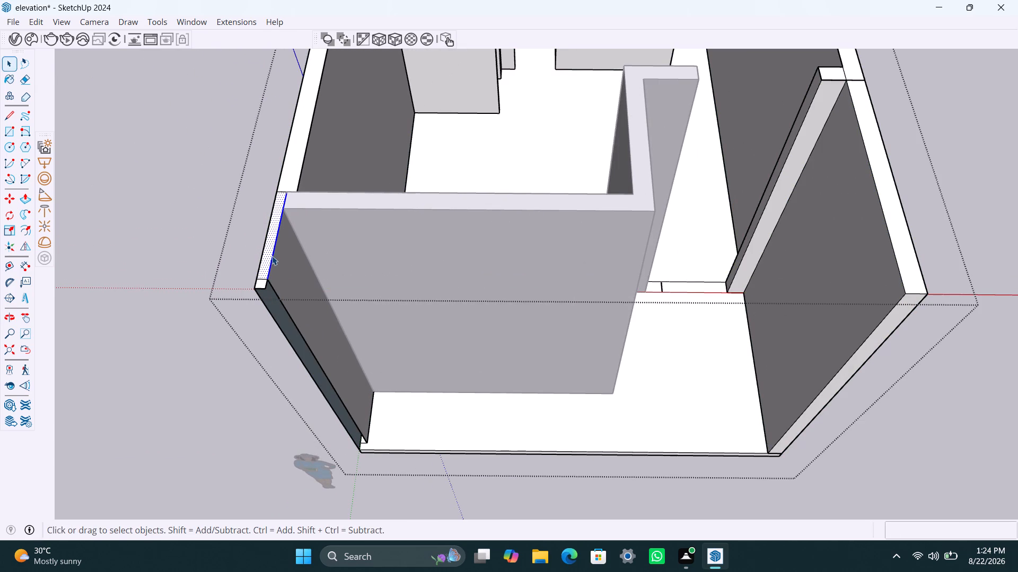
{"action": "key", "text": "Delete"}
Delete the inner face of that side wall's front section and the vertical and bottom edges left behind.
{"action": "left_click", "coordinate": [262, 250]}
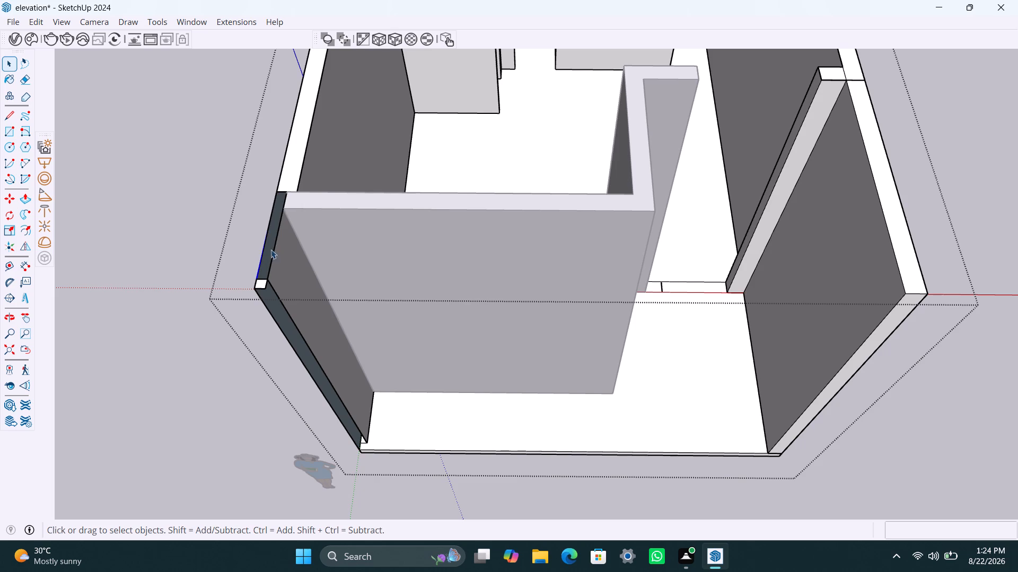
{"action": "left_click", "coordinate": [275, 249]}
{"action": "triple_click", "coordinate": [275, 249]}
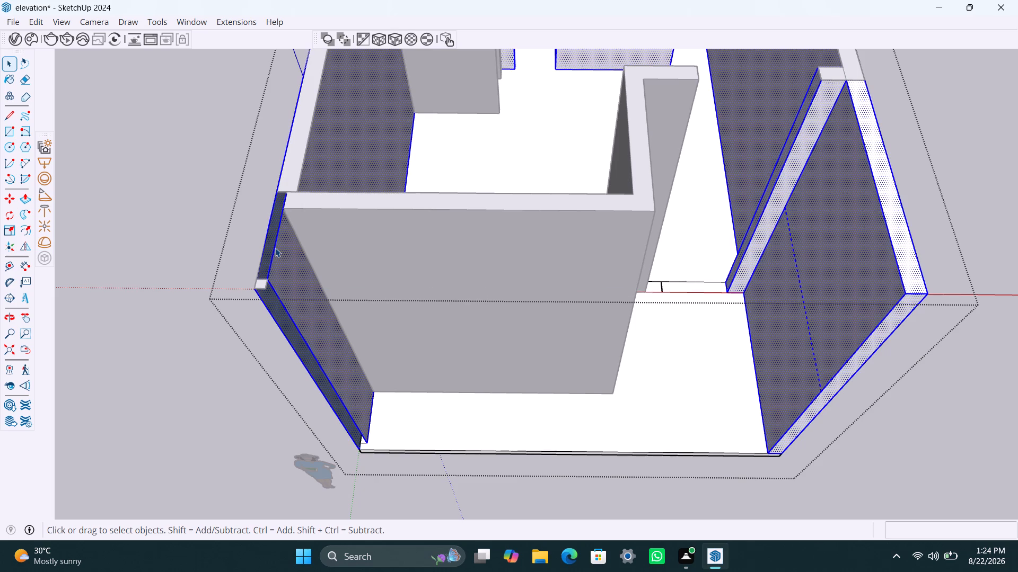
{"action": "double_click", "coordinate": [275, 248]}
{"action": "key", "text": "Delete"}
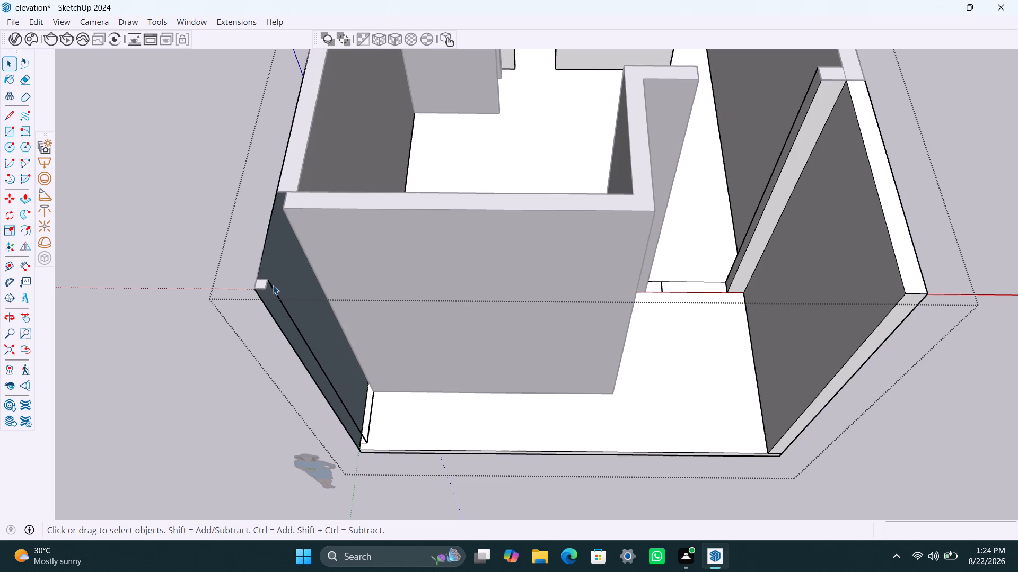
{"action": "left_click", "coordinate": [274, 287]}
{"action": "key", "text": "Delete"}
{"action": "left_click", "coordinate": [372, 415]}
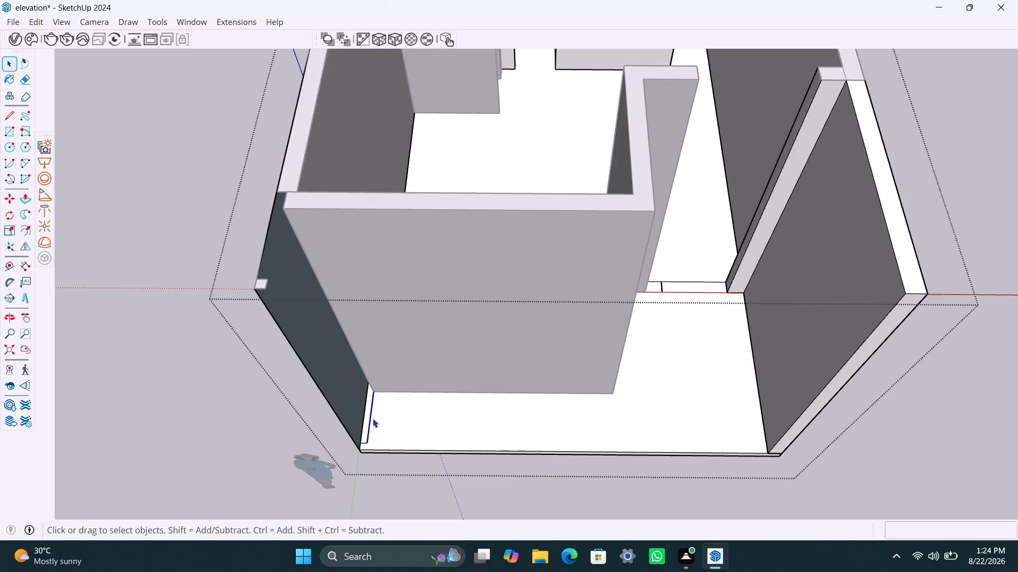
{"action": "key", "text": "Delete"}
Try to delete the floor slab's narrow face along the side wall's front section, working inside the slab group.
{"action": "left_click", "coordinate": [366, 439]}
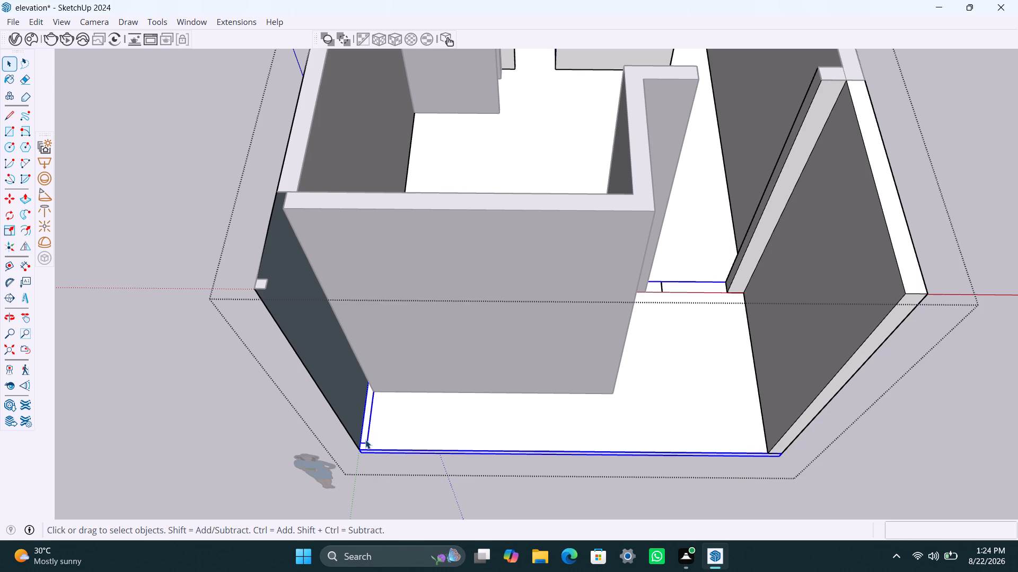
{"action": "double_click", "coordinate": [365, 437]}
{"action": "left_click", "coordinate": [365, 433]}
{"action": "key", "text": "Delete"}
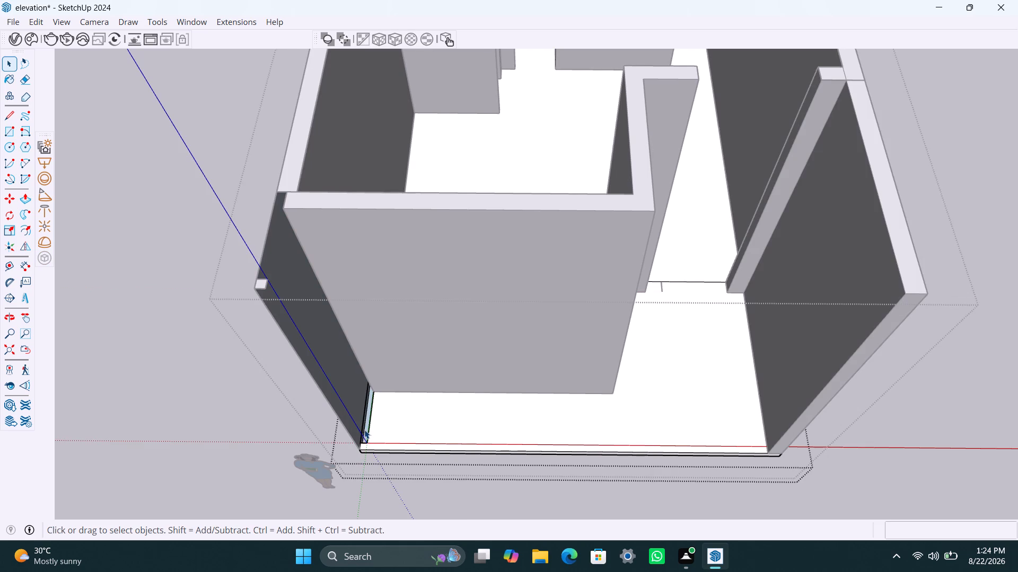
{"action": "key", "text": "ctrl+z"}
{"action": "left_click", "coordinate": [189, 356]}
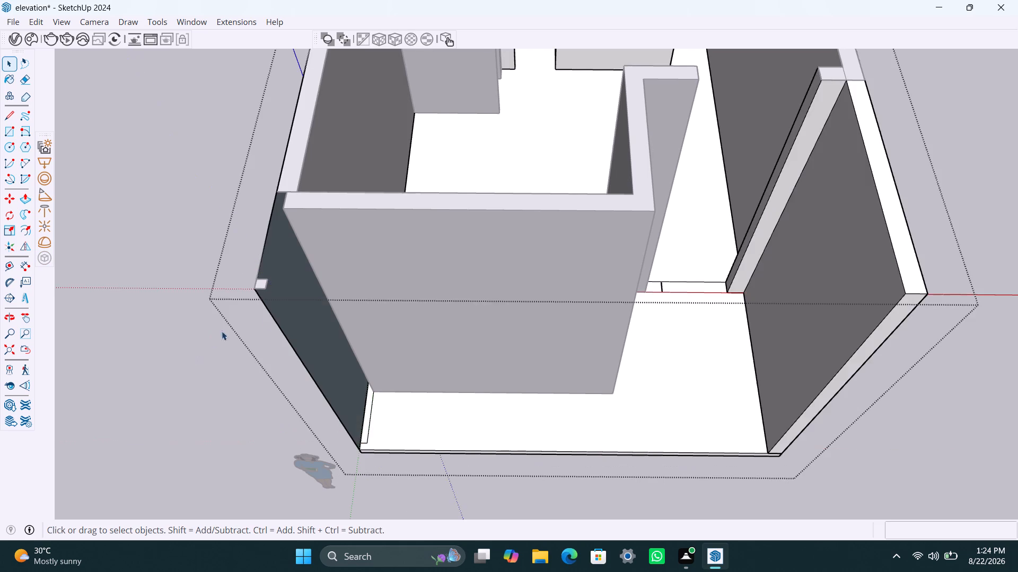
Delete the small square cap at the top front corner of the side wall and the short edges around it.
{"action": "scroll", "coordinate": [270, 312], "scroll_direction": "up", "scroll_amount": 3}
{"action": "left_click_drag", "start_coordinate": [247, 249], "coordinate": [269, 290]}
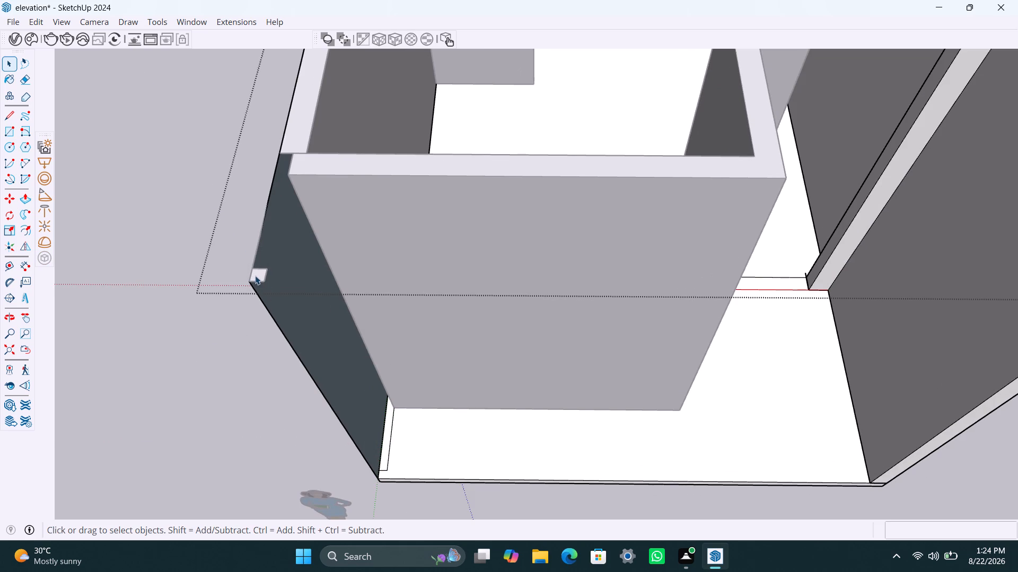
{"action": "left_click", "coordinate": [256, 275]}
{"action": "triple_click", "coordinate": [164, 251]}
{"action": "left_click", "coordinate": [258, 275]}
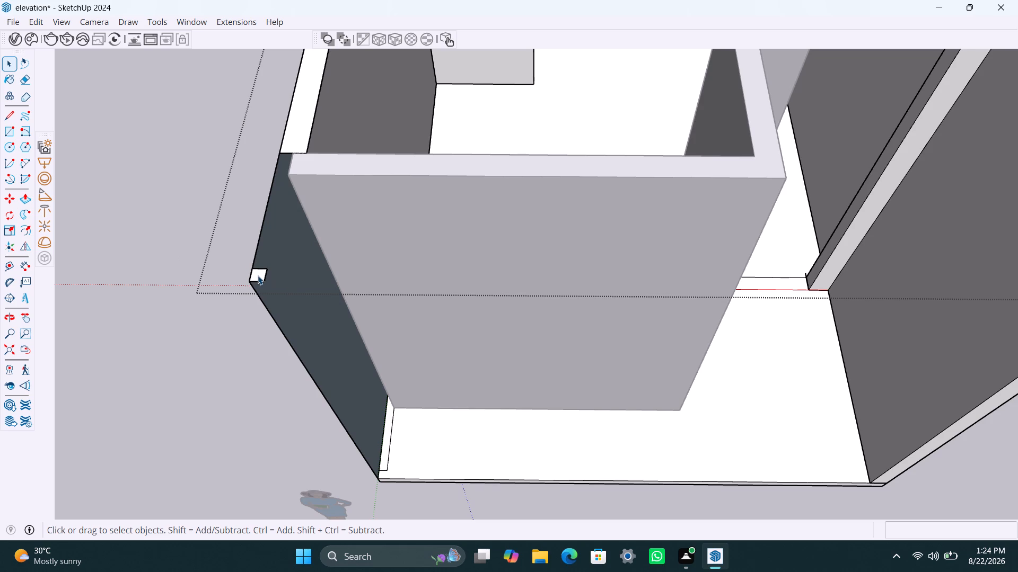
{"action": "key", "text": "Delete"}
{"action": "scroll", "coordinate": [258, 271], "scroll_direction": "up", "scroll_amount": 2}
{"action": "left_click", "coordinate": [258, 267]}
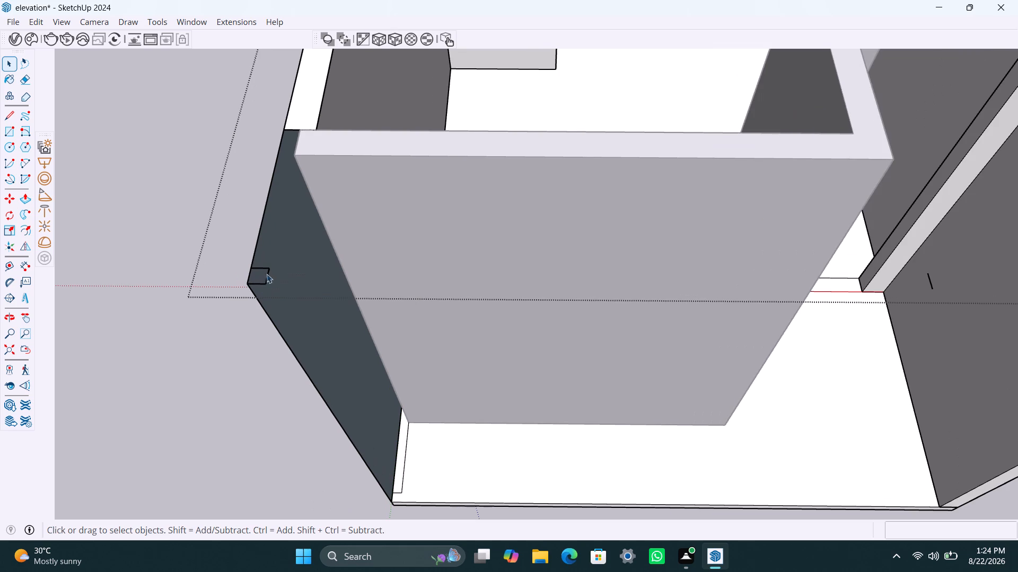
{"action": "key", "text": "Delete"}
{"action": "left_click", "coordinate": [266, 276]}
{"action": "key", "text": "Delete"}
{"action": "left_click", "coordinate": [260, 282]}
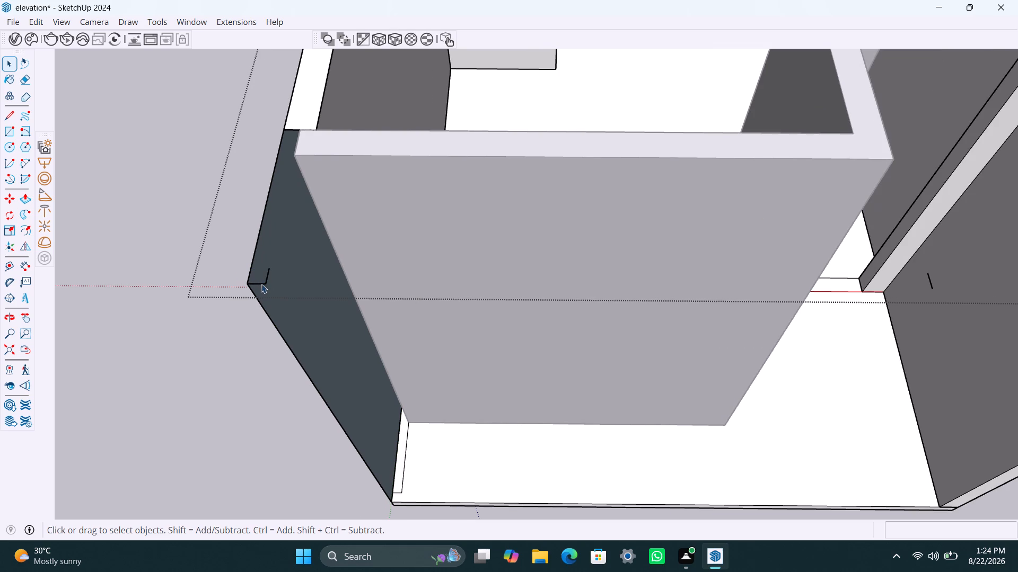
{"action": "key", "text": "Delete"}
{"action": "left_click", "coordinate": [267, 277]}
{"action": "key", "text": "Delete"}
Delete the outer top edge of the side wall's front section, ahead of the cross wall, inside the wall group.
{"action": "scroll", "coordinate": [230, 254], "scroll_direction": "down", "scroll_amount": 5}
{"action": "middle_click_drag", "start_coordinate": [192, 272], "coordinate": [234, 251]}
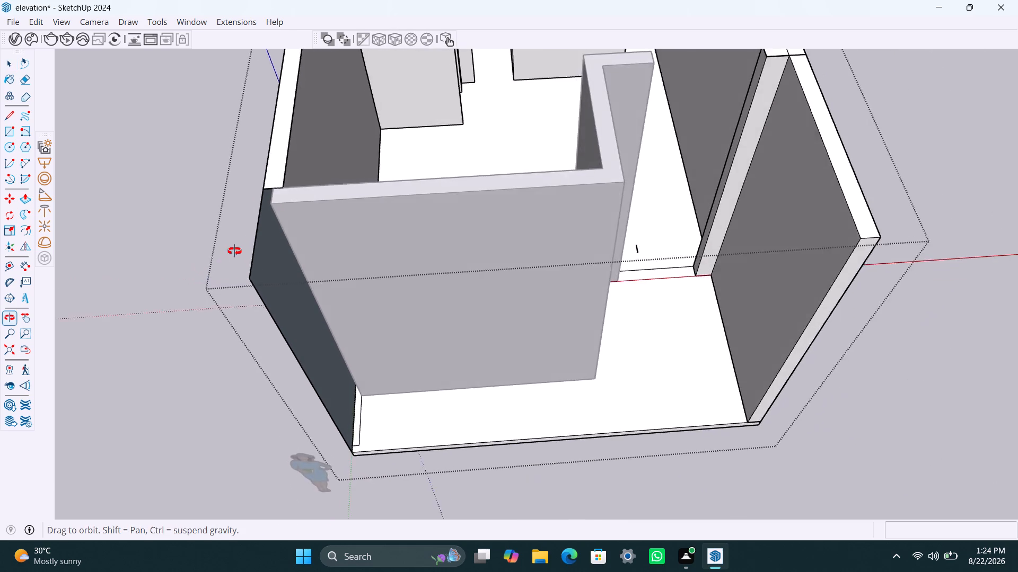
{"action": "middle_click_drag", "start_coordinate": [234, 251], "coordinate": [244, 242]}
{"action": "scroll", "coordinate": [276, 215], "scroll_direction": "up", "scroll_amount": 4}
{"action": "middle_click_drag", "start_coordinate": [295, 213], "coordinate": [276, 174]}
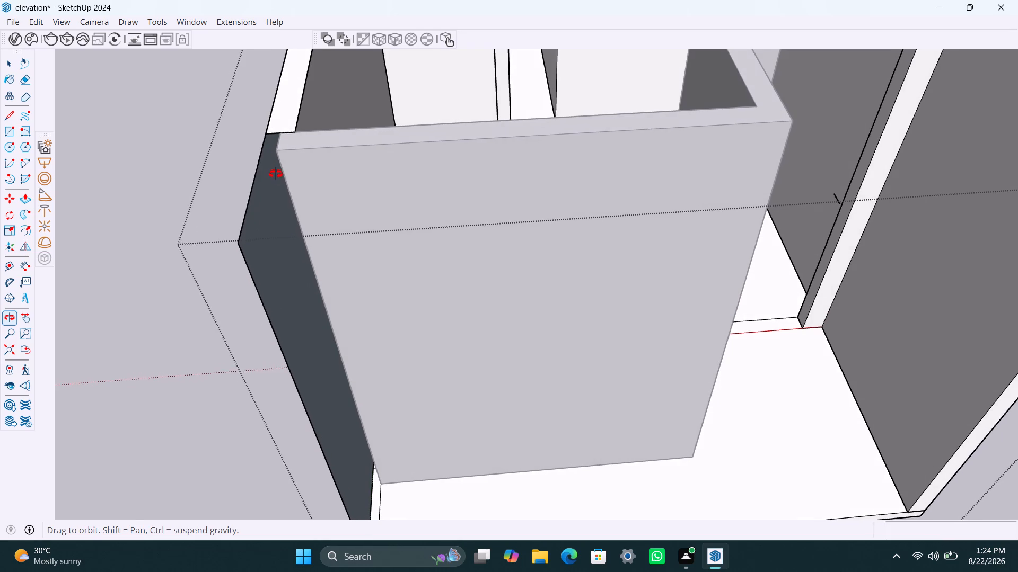
{"action": "middle_click_drag", "start_coordinate": [276, 174], "coordinate": [276, 173]}
{"action": "middle_click_drag", "start_coordinate": [294, 149], "coordinate": [192, 266]}
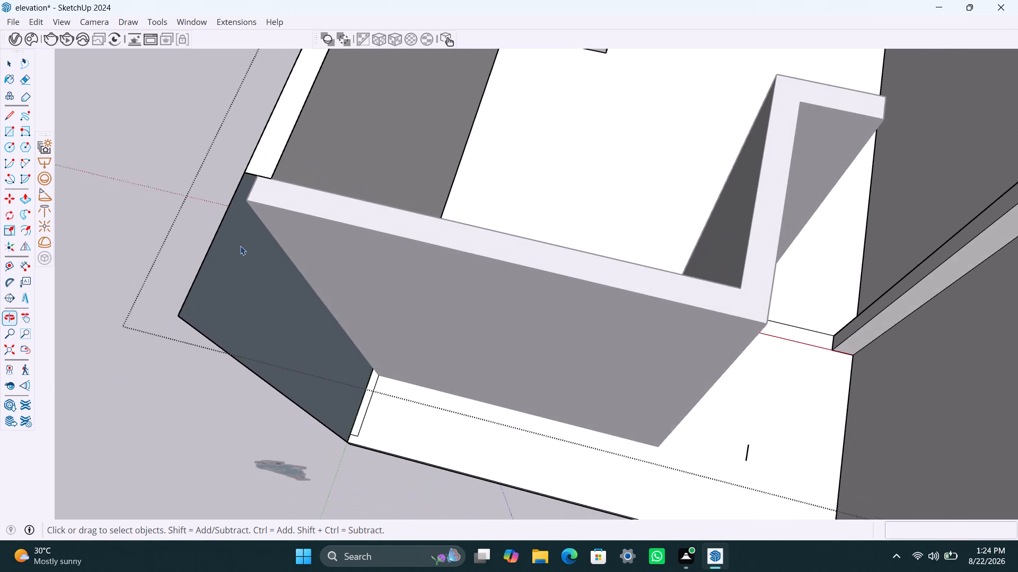
{"action": "scroll", "coordinate": [260, 203], "scroll_direction": "up", "scroll_amount": 3}
{"action": "middle_click_drag", "start_coordinate": [260, 221], "coordinate": [399, 124]}
{"action": "scroll", "coordinate": [238, 364], "scroll_direction": "up", "scroll_amount": 1}
{"action": "middle_click_drag", "start_coordinate": [238, 359], "coordinate": [241, 280]}
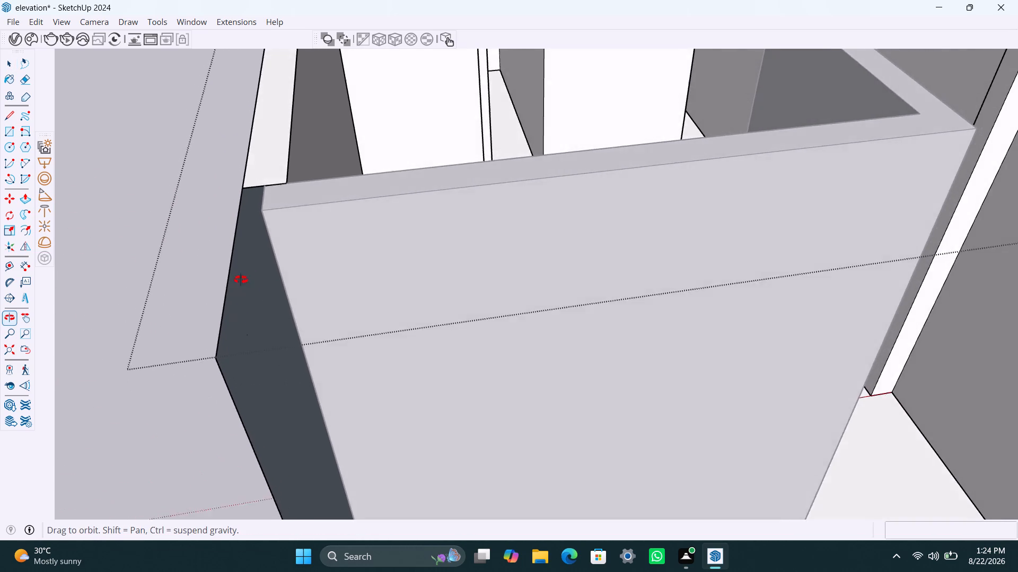
{"action": "middle_click_drag", "start_coordinate": [241, 280], "coordinate": [246, 260]}
{"action": "left_click", "coordinate": [220, 293]}
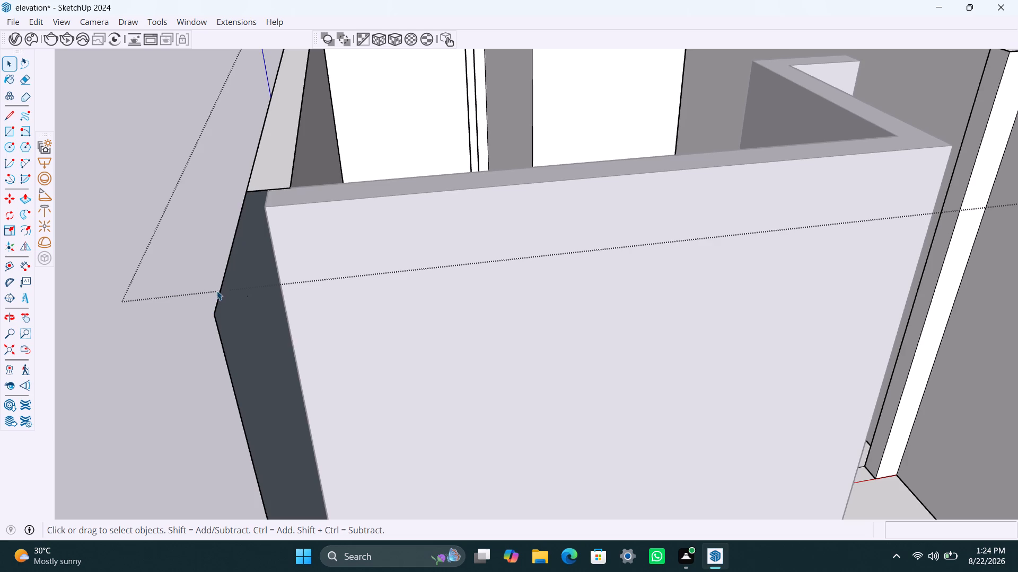
{"action": "left_click", "coordinate": [216, 290]}
{"action": "left_click", "coordinate": [222, 278]}
{"action": "double_click", "coordinate": [224, 276]}
{"action": "double_click", "coordinate": [226, 273]}
{"action": "left_click", "coordinate": [199, 260]}
{"action": "double_click", "coordinate": [141, 196]}
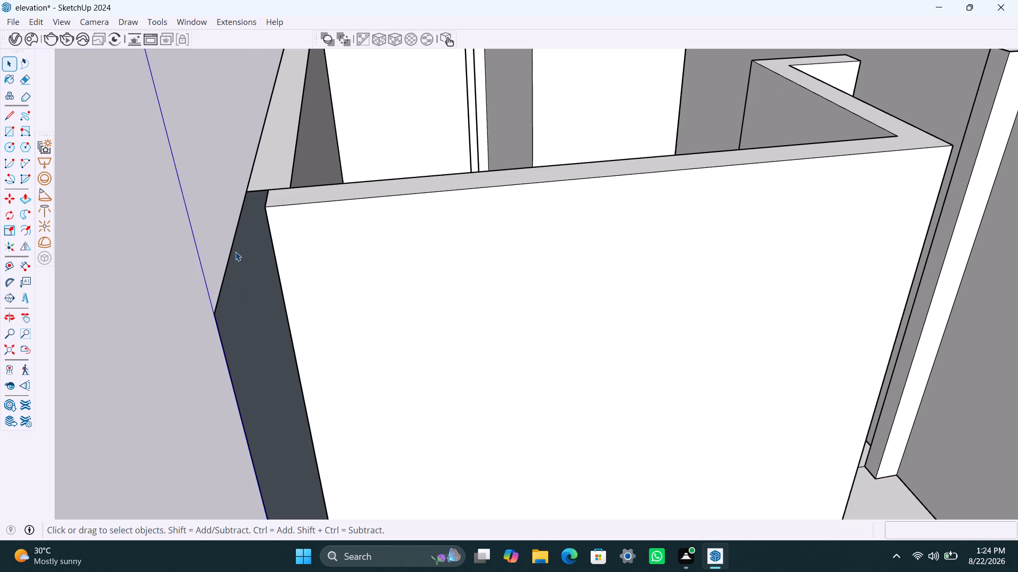
{"action": "left_click", "coordinate": [233, 247]}
{"action": "triple_click", "coordinate": [231, 246]}
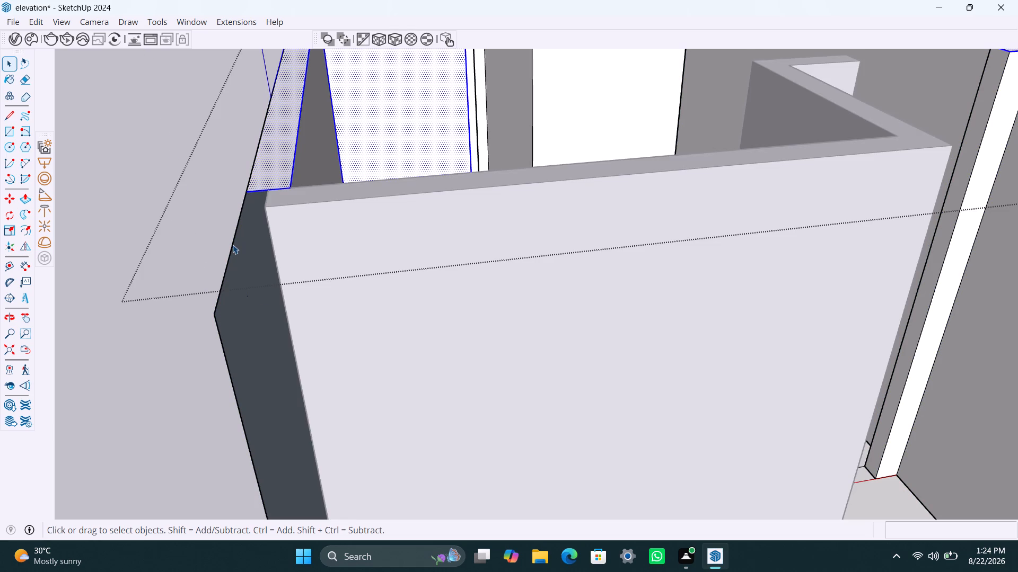
{"action": "left_click", "coordinate": [233, 245]}
{"action": "left_click", "coordinate": [233, 245]}
{"action": "left_click", "coordinate": [233, 246]}
{"action": "left_click", "coordinate": [235, 258]}
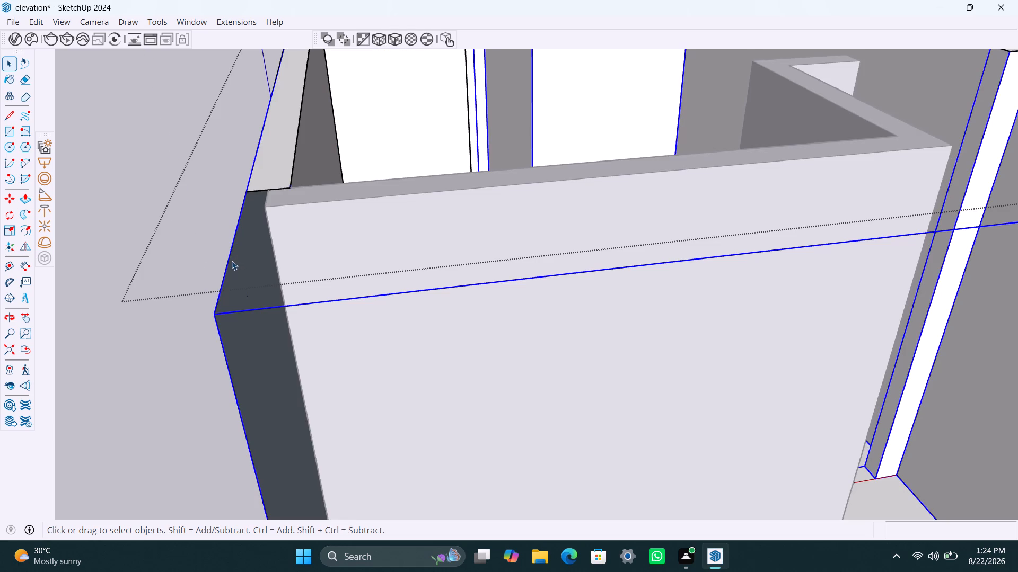
{"action": "left_click", "coordinate": [232, 261]}
{"action": "scroll", "coordinate": [228, 267], "scroll_direction": "down", "scroll_amount": 14}
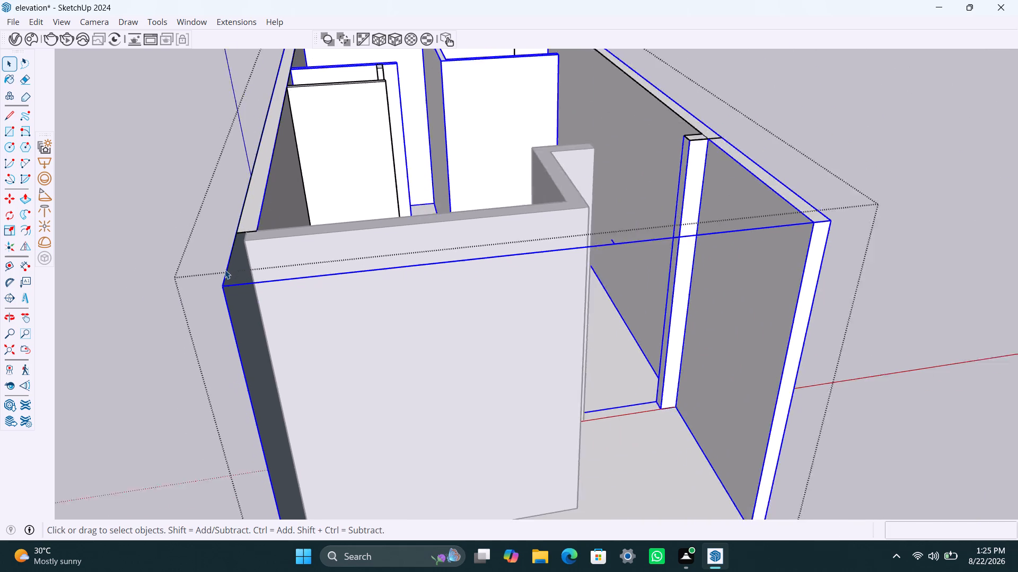
{"action": "scroll", "coordinate": [225, 270], "scroll_direction": "down", "scroll_amount": 4}
{"action": "scroll", "coordinate": [208, 281], "scroll_direction": "up", "scroll_amount": 8}
{"action": "double_click", "coordinate": [251, 253]}
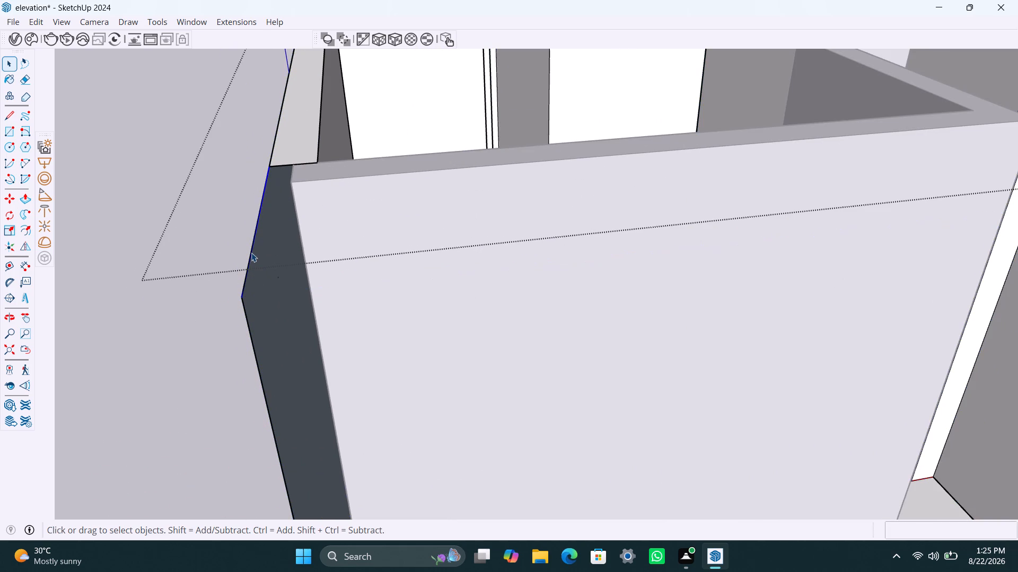
{"action": "key", "text": "Delete"}
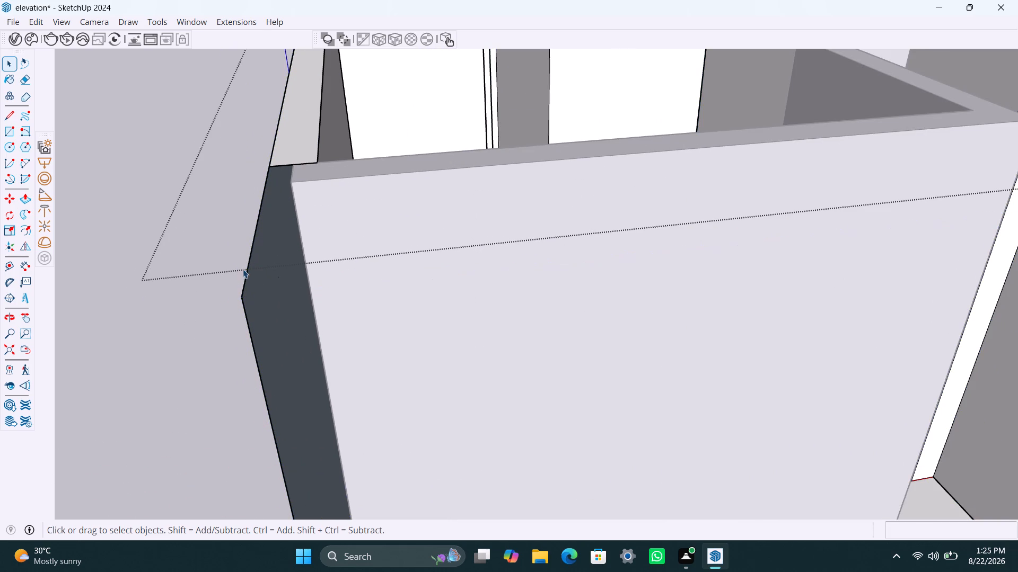
Delete the overlapping outer top edge with the side wall's outer face, and the vertical front edge left behind.
{"action": "left_click", "coordinate": [251, 255]}
{"action": "triple_click", "coordinate": [251, 255]}
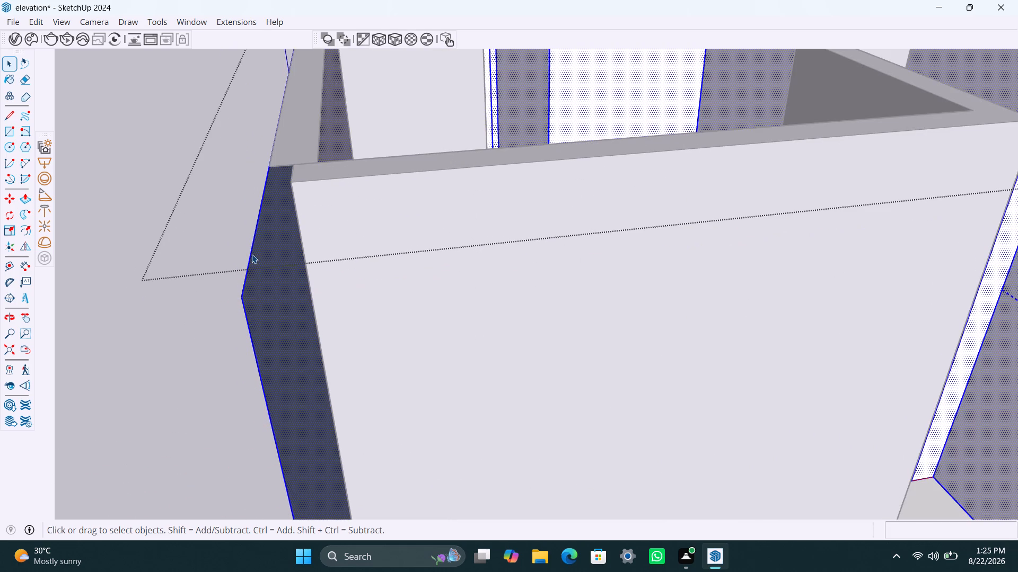
{"action": "left_click", "coordinate": [252, 254]}
{"action": "key", "text": "Delete"}
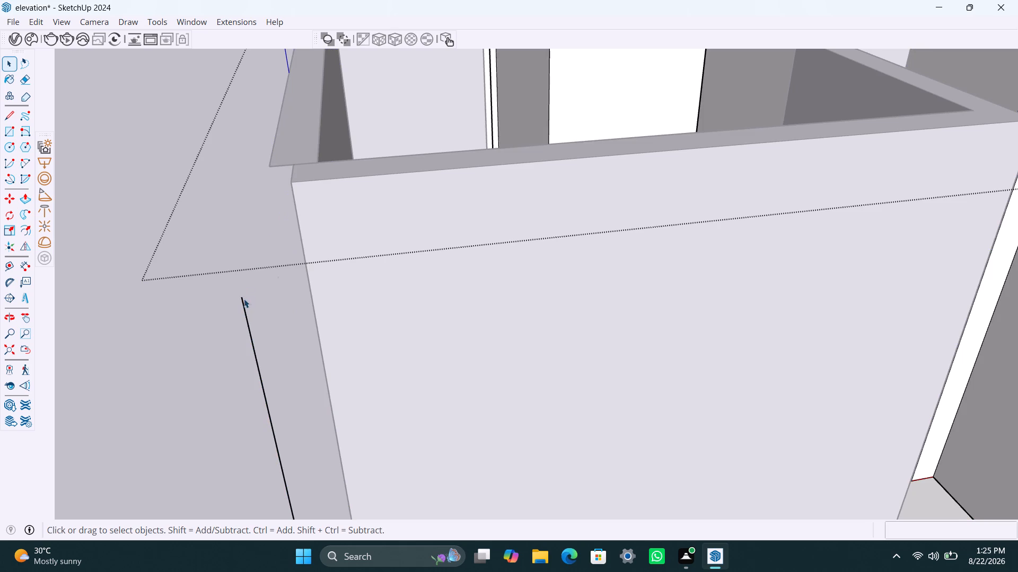
{"action": "left_click", "coordinate": [244, 306]}
{"action": "key", "text": "Delete"}
Delete the vertical line running down the exposed wall end at the rear corner of the open long side.
{"action": "scroll", "coordinate": [215, 239], "scroll_direction": "down", "scroll_amount": 15}
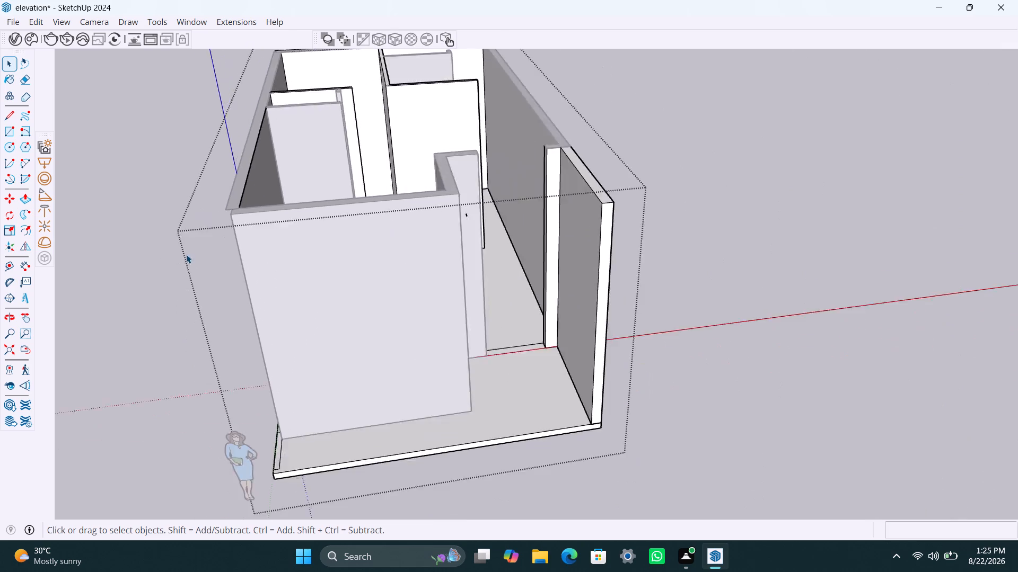
{"action": "scroll", "coordinate": [185, 243], "scroll_direction": "down", "scroll_amount": 6}
{"action": "left_click", "coordinate": [479, 220]}
{"action": "scroll", "coordinate": [206, 255], "scroll_direction": "down", "scroll_amount": 4}
{"action": "middle_click_drag", "start_coordinate": [182, 278], "coordinate": [293, 237]}
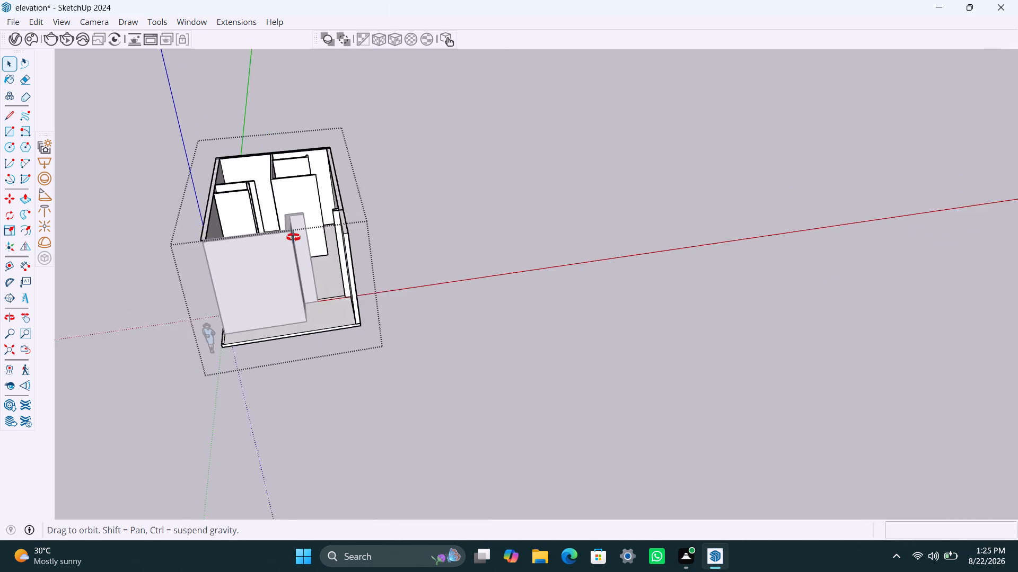
{"action": "middle_click_drag", "start_coordinate": [293, 237], "coordinate": [474, 151]}
{"action": "scroll", "coordinate": [173, 378], "scroll_direction": "down", "scroll_amount": 4}
{"action": "middle_click_drag", "start_coordinate": [179, 377], "coordinate": [257, 377]}
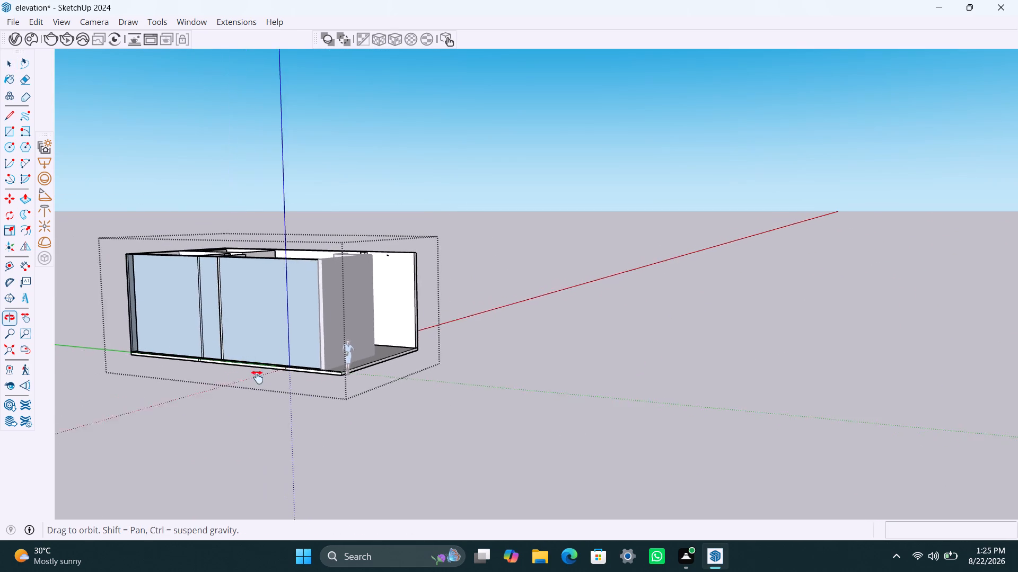
{"action": "middle_click_drag", "start_coordinate": [257, 377], "coordinate": [296, 376]}
{"action": "scroll", "coordinate": [229, 315], "scroll_direction": "up", "scroll_amount": 2}
{"action": "middle_click_drag", "start_coordinate": [242, 327], "coordinate": [338, 368]}
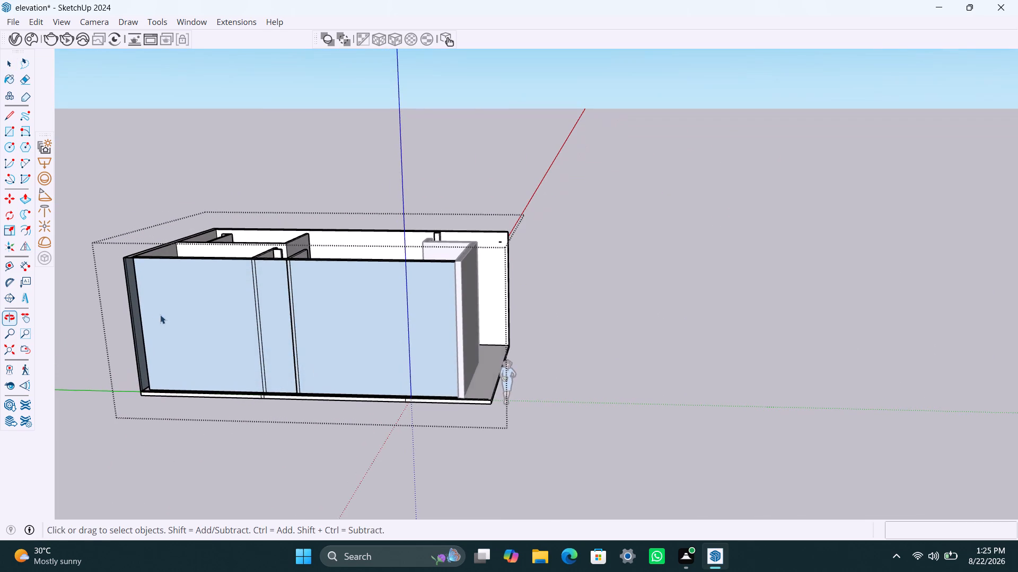
{"action": "middle_click_drag", "start_coordinate": [160, 301], "coordinate": [240, 381]}
{"action": "middle_click_drag", "start_coordinate": [118, 371], "coordinate": [151, 362]}
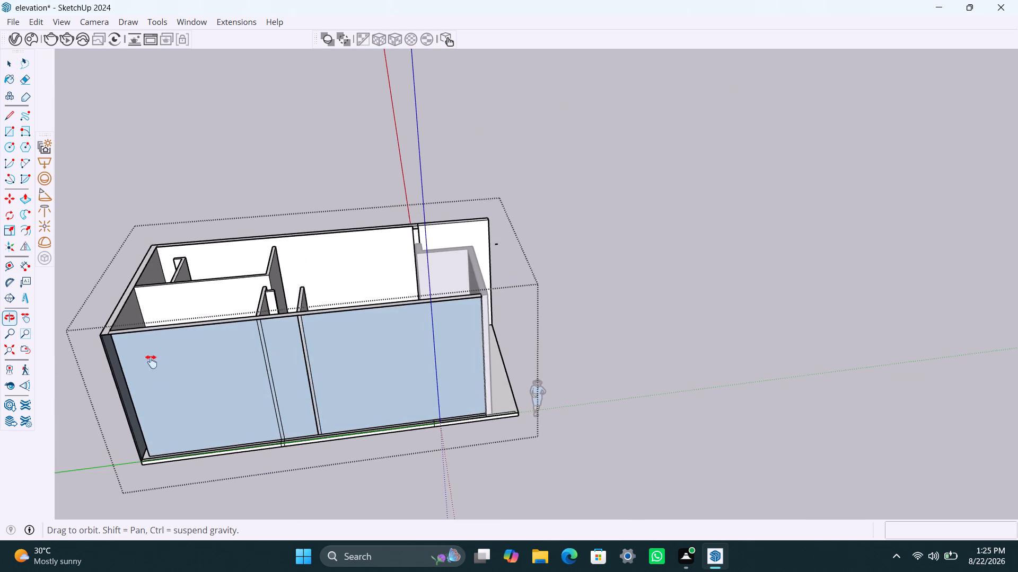
{"action": "middle_click_drag", "start_coordinate": [151, 362], "coordinate": [195, 352]}
{"action": "scroll", "coordinate": [185, 351], "scroll_direction": "up", "scroll_amount": 3}
{"action": "scroll", "coordinate": [239, 418], "scroll_direction": "up", "scroll_amount": 2}
{"action": "middle_click_drag", "start_coordinate": [233, 477], "coordinate": [146, 477]}
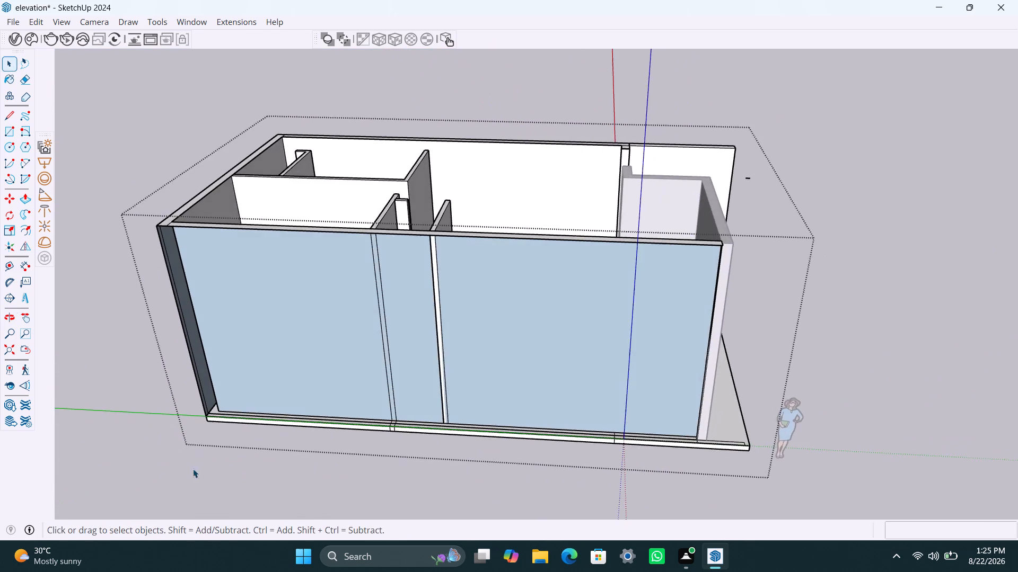
{"action": "scroll", "coordinate": [224, 435], "scroll_direction": "up", "scroll_amount": 4}
{"action": "middle_click_drag", "start_coordinate": [220, 412], "coordinate": [198, 470]}
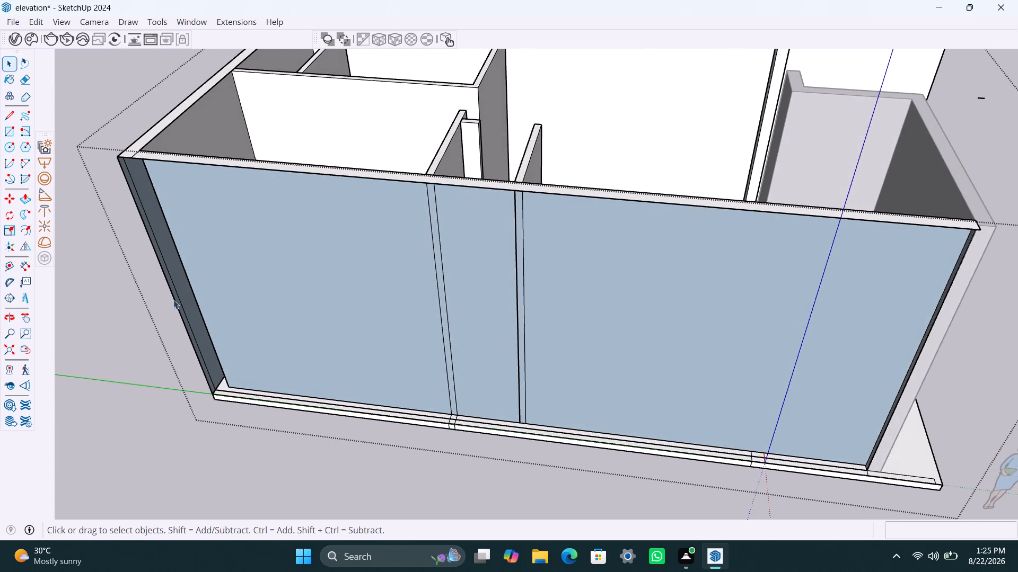
{"action": "scroll", "coordinate": [152, 246], "scroll_direction": "up", "scroll_amount": 4}
{"action": "left_click", "coordinate": [126, 156]}
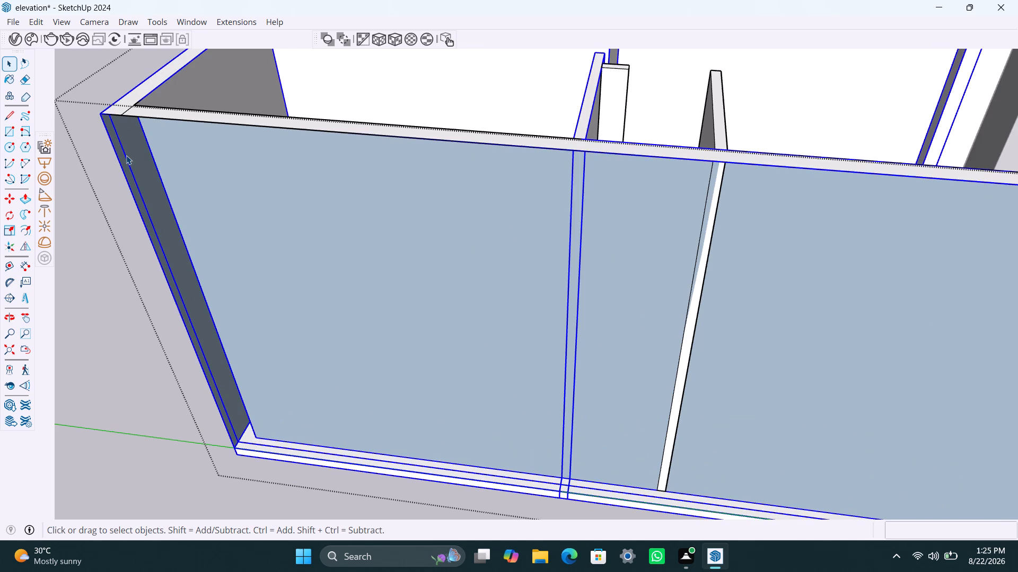
{"action": "triple_click", "coordinate": [126, 155]}
{"action": "double_click", "coordinate": [126, 155]}
{"action": "left_click", "coordinate": [126, 158]}
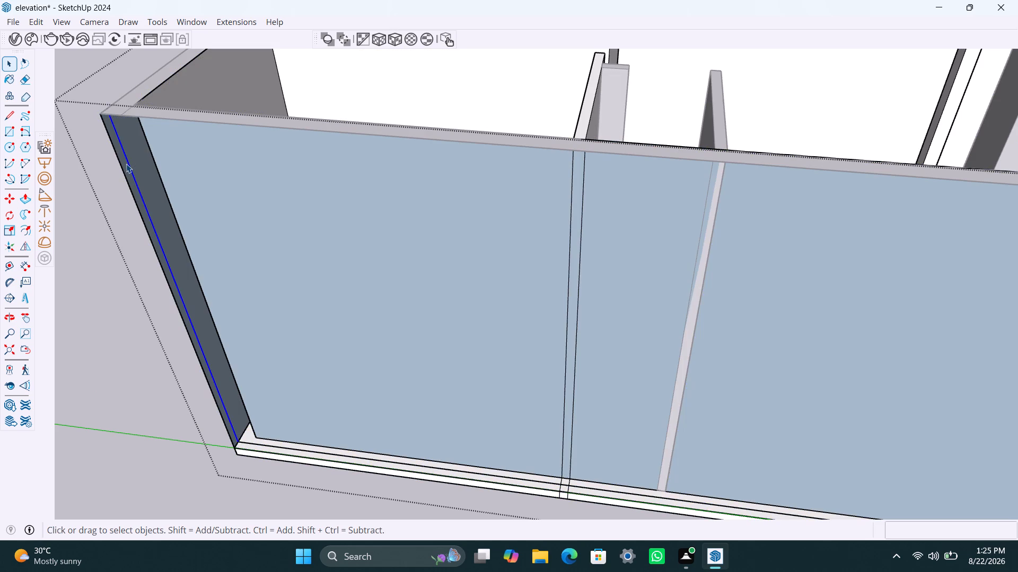
{"action": "key", "text": "Delete"}
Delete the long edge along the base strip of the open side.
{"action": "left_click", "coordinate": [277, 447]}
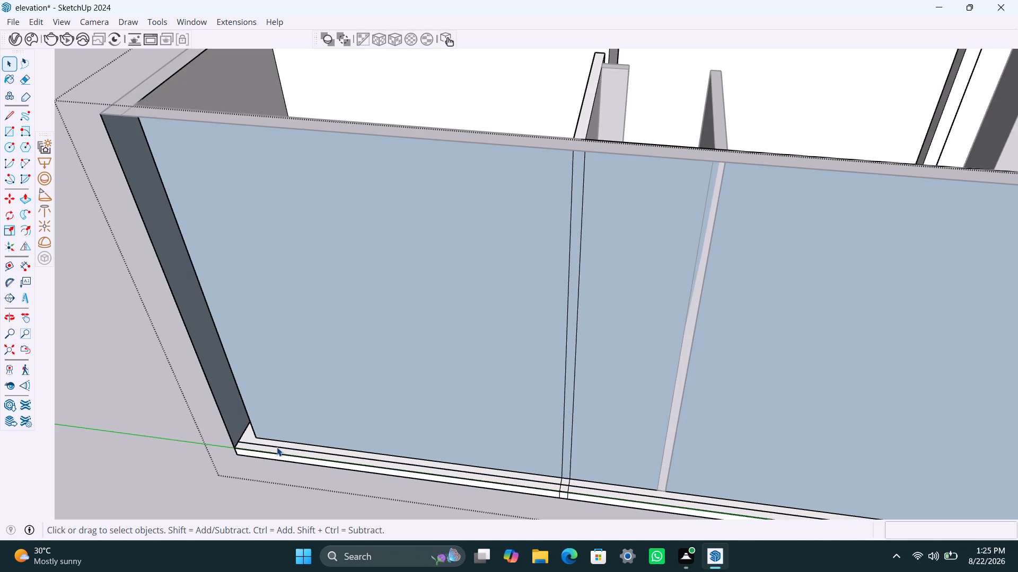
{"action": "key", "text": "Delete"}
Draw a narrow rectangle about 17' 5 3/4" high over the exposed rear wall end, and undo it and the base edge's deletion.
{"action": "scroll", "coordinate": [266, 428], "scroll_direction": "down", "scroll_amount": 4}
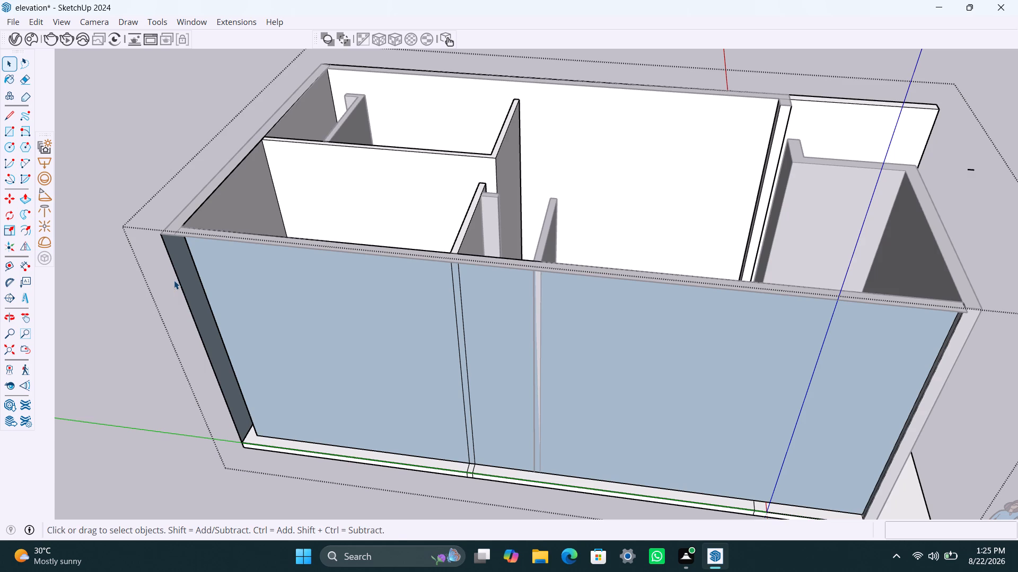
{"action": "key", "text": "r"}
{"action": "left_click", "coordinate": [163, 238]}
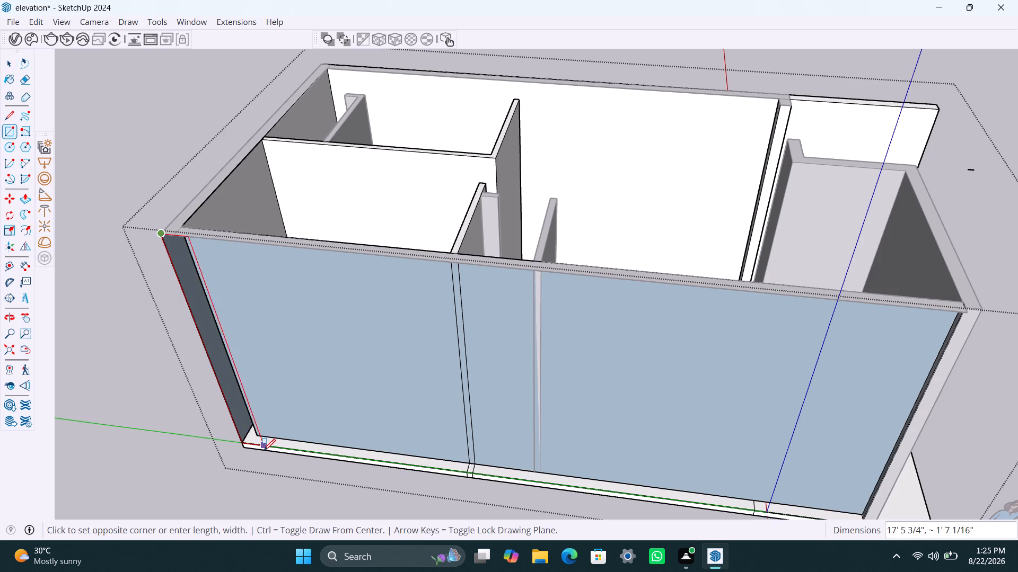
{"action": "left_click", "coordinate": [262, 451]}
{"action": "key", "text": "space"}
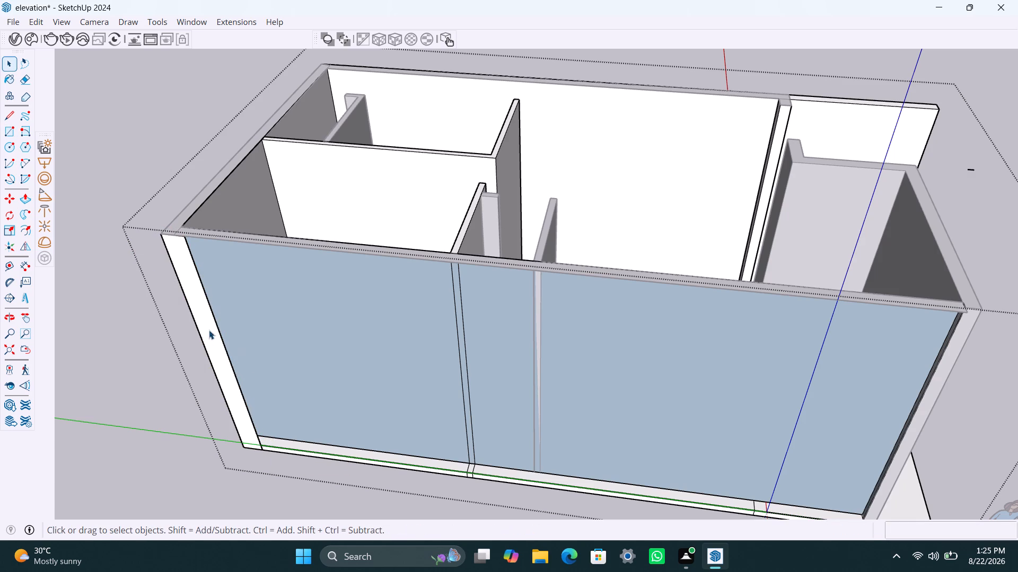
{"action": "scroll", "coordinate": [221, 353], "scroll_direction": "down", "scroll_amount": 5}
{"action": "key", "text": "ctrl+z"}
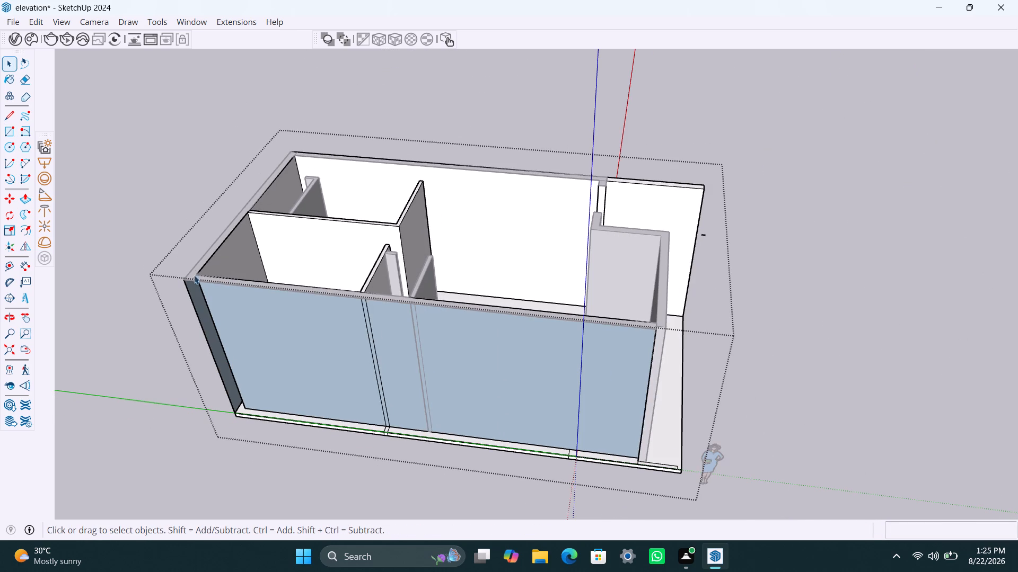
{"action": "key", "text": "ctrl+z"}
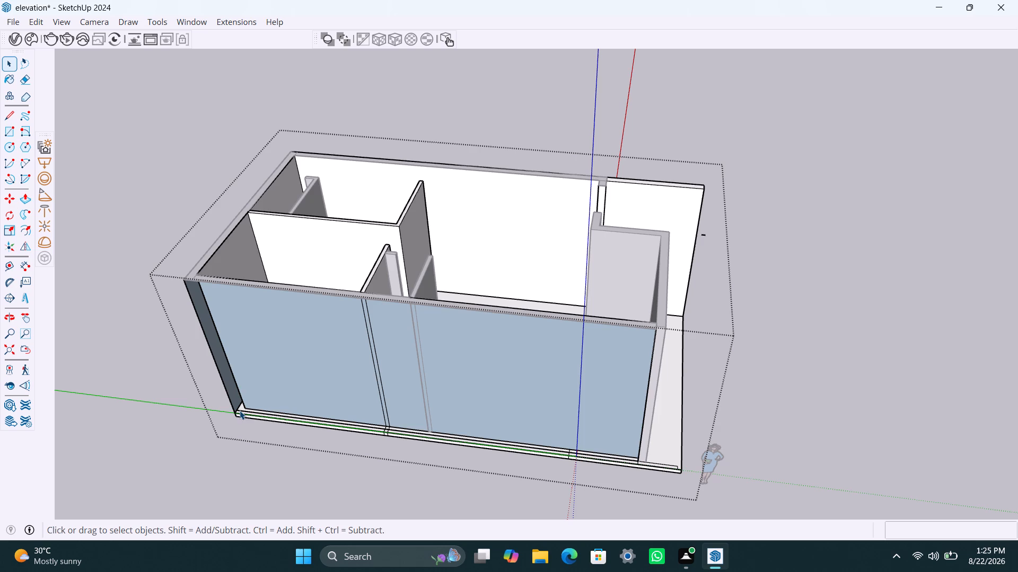
Delete the long edge along the base strip of the open side.
{"action": "left_click", "coordinate": [240, 410]}
{"action": "key", "text": "Delete"}
Draw a 17' 5 3/4" by 40' 10 1/2" rectangle closing the open long side, from rear top corner to front bottom corner.
{"action": "key", "text": "r"}
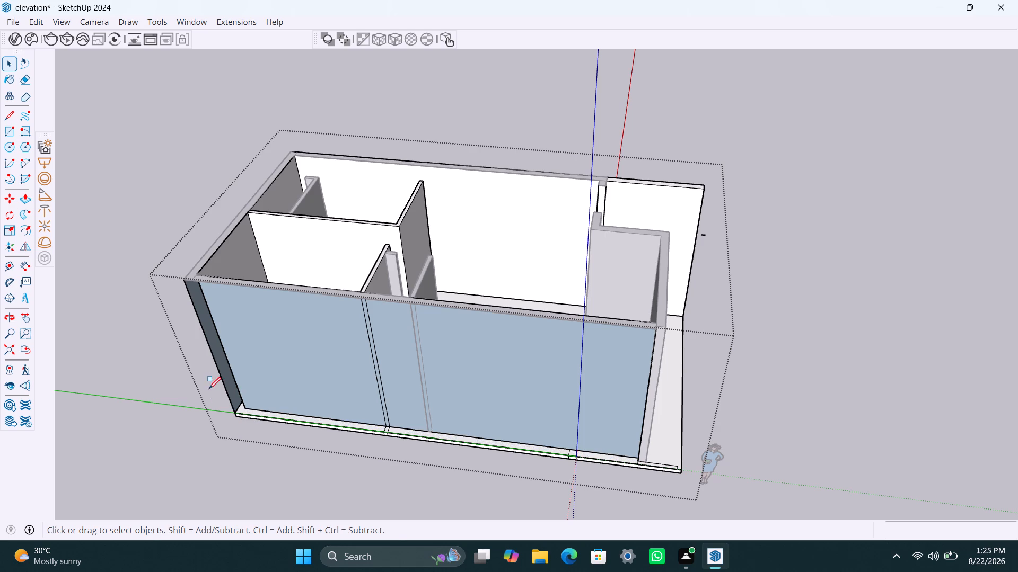
{"action": "left_click", "coordinate": [186, 281]}
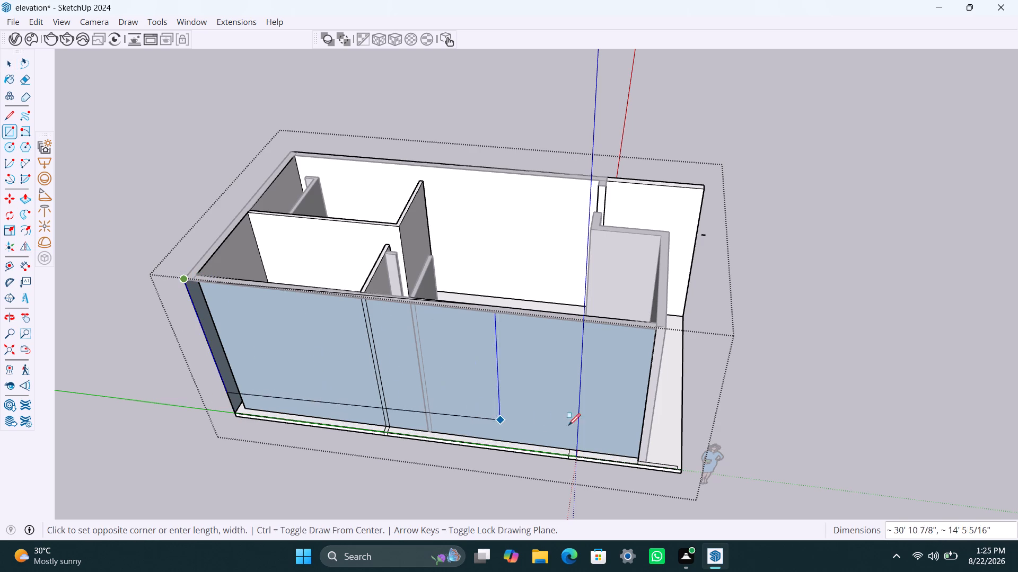
{"action": "scroll", "coordinate": [639, 468], "scroll_direction": "up", "scroll_amount": 7}
{"action": "left_click", "coordinate": [639, 461]}
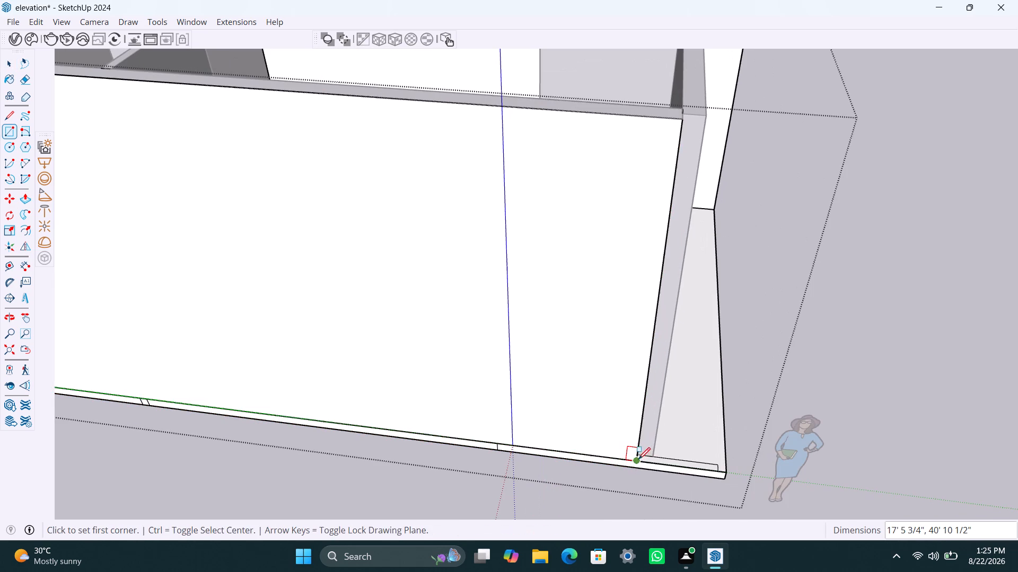
{"action": "key", "text": "space"}
Examine the front end of the rebuilt long side, where it meets the cross wall.
{"action": "scroll", "coordinate": [568, 292], "scroll_direction": "down", "scroll_amount": 6}
{"action": "middle_click_drag", "start_coordinate": [571, 296], "coordinate": [284, 306]}
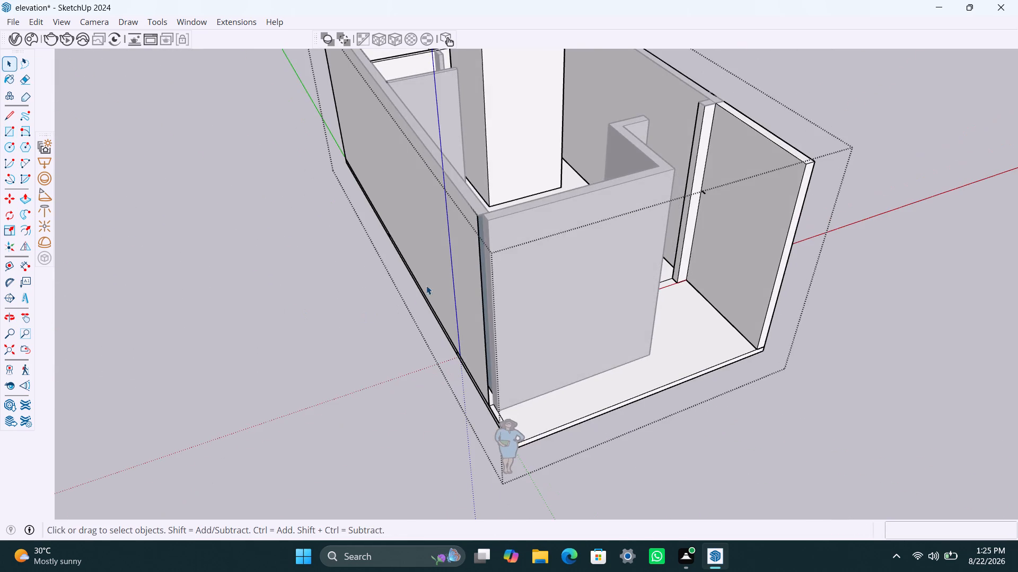
{"action": "scroll", "coordinate": [445, 272], "scroll_direction": "up", "scroll_amount": 3}
{"action": "middle_click_drag", "start_coordinate": [459, 270], "coordinate": [445, 273]}
{"action": "scroll", "coordinate": [485, 255], "scroll_direction": "up", "scroll_amount": 4}
{"action": "middle_click_drag", "start_coordinate": [496, 262], "coordinate": [602, 258]}
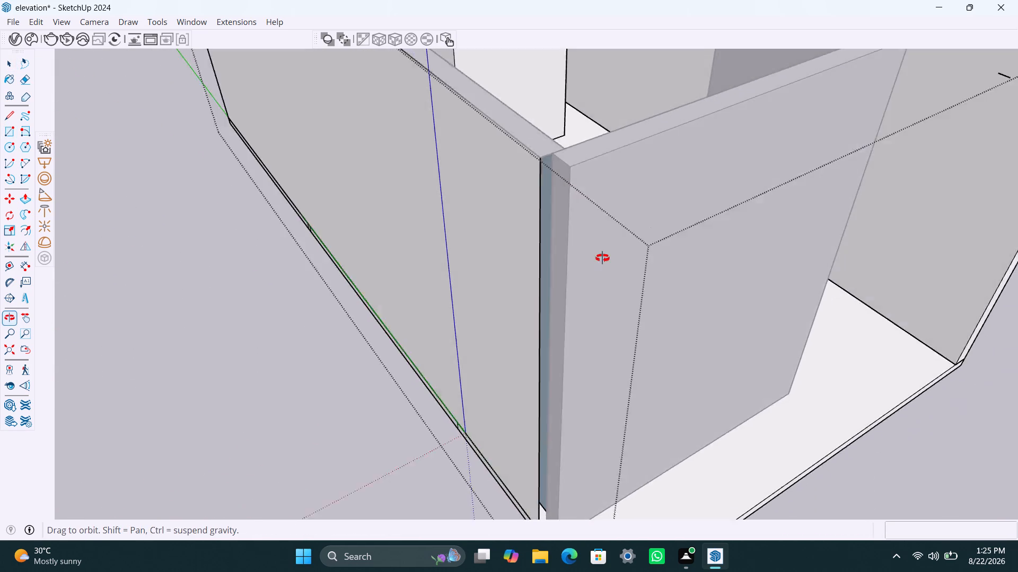
{"action": "middle_click_drag", "start_coordinate": [602, 258], "coordinate": [604, 257]}
{"action": "left_click", "coordinate": [235, 520]}
{"action": "left_click_drag", "start_coordinate": [235, 520], "coordinate": [239, 514]}
{"action": "left_click_drag", "start_coordinate": [244, 511], "coordinate": [245, 504]}
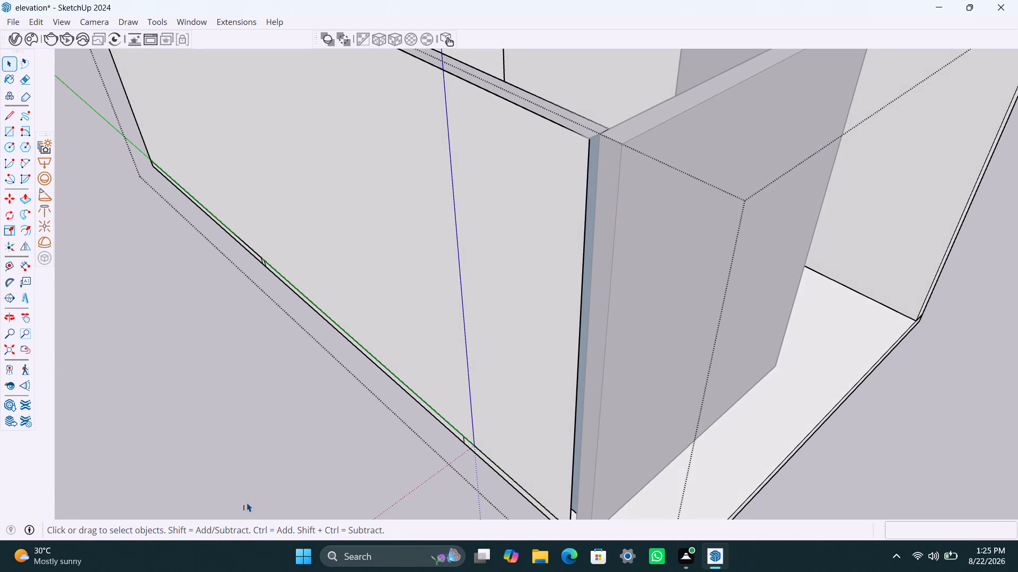
Push/Pull the front cross wall's narrow end face out flush with the long side wall's outer face.
{"action": "left_click", "coordinate": [247, 502]}
{"action": "left_click", "coordinate": [247, 498]}
{"action": "left_click", "coordinate": [909, 486]}
{"action": "double_click", "coordinate": [910, 482]}
{"action": "middle_click_drag", "start_coordinate": [554, 309], "coordinate": [647, 315]}
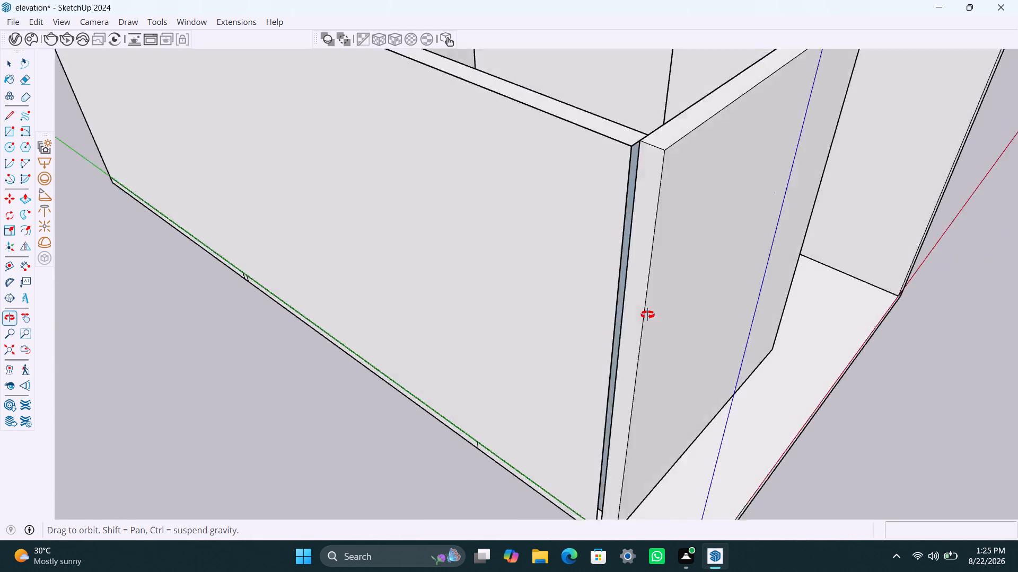
{"action": "middle_click_drag", "start_coordinate": [647, 315], "coordinate": [657, 314]}
{"action": "scroll", "coordinate": [738, 162], "scroll_direction": "up", "scroll_amount": 4}
{"action": "double_click", "coordinate": [743, 156]}
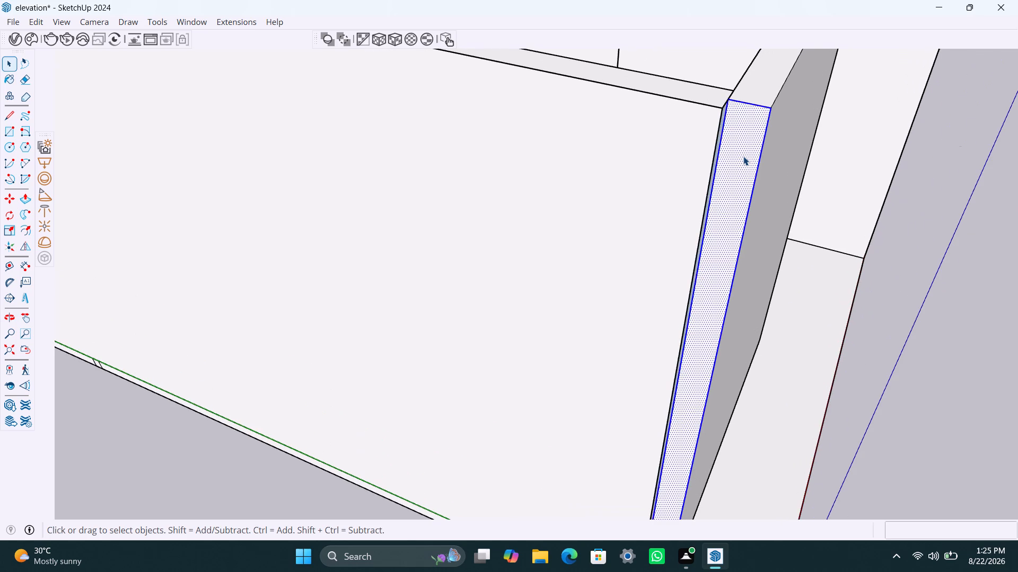
{"action": "key", "text": "p"}
{"action": "left_click", "coordinate": [743, 156]}
{"action": "left_click", "coordinate": [678, 145]}
{"action": "key", "text": "space"}
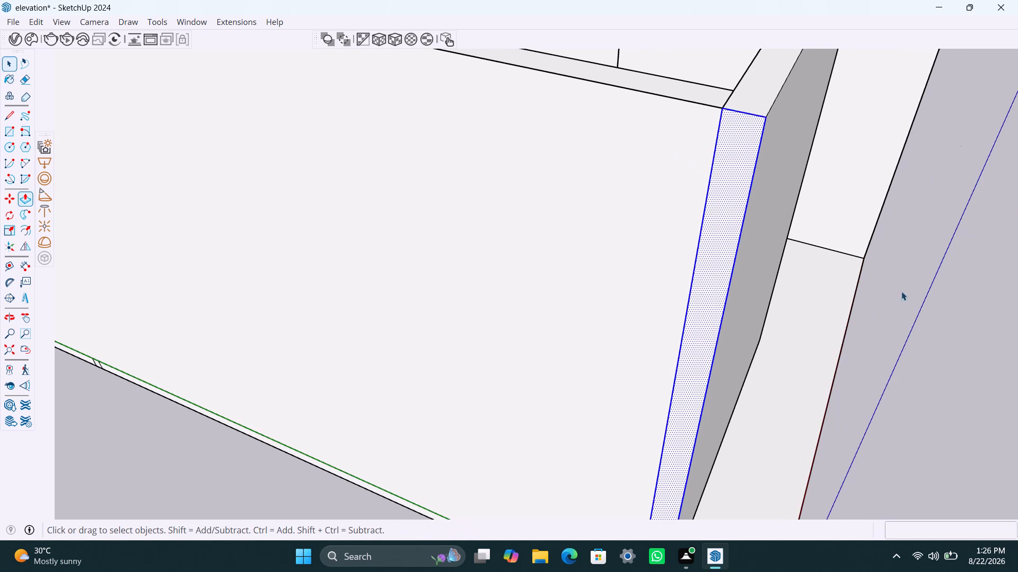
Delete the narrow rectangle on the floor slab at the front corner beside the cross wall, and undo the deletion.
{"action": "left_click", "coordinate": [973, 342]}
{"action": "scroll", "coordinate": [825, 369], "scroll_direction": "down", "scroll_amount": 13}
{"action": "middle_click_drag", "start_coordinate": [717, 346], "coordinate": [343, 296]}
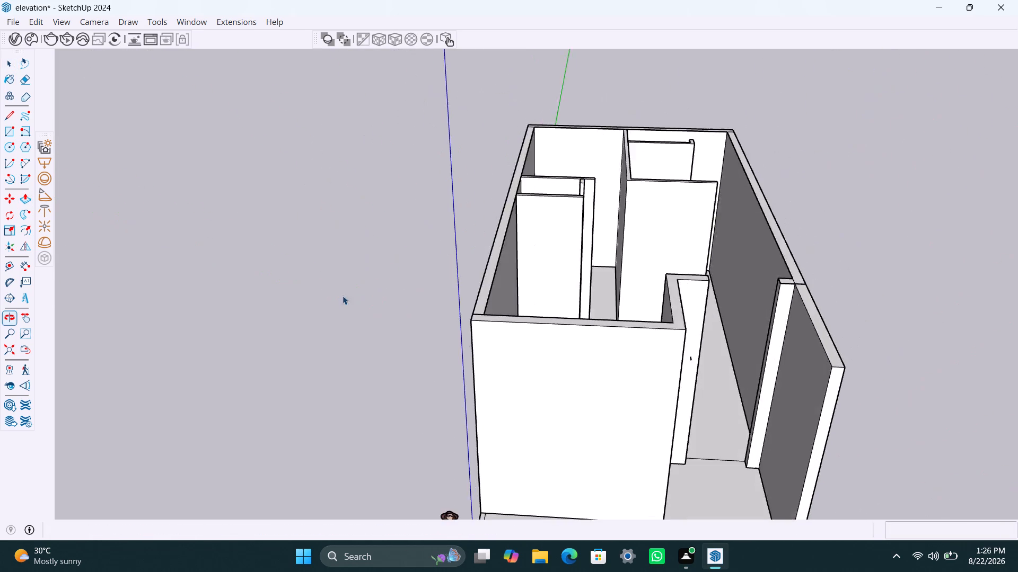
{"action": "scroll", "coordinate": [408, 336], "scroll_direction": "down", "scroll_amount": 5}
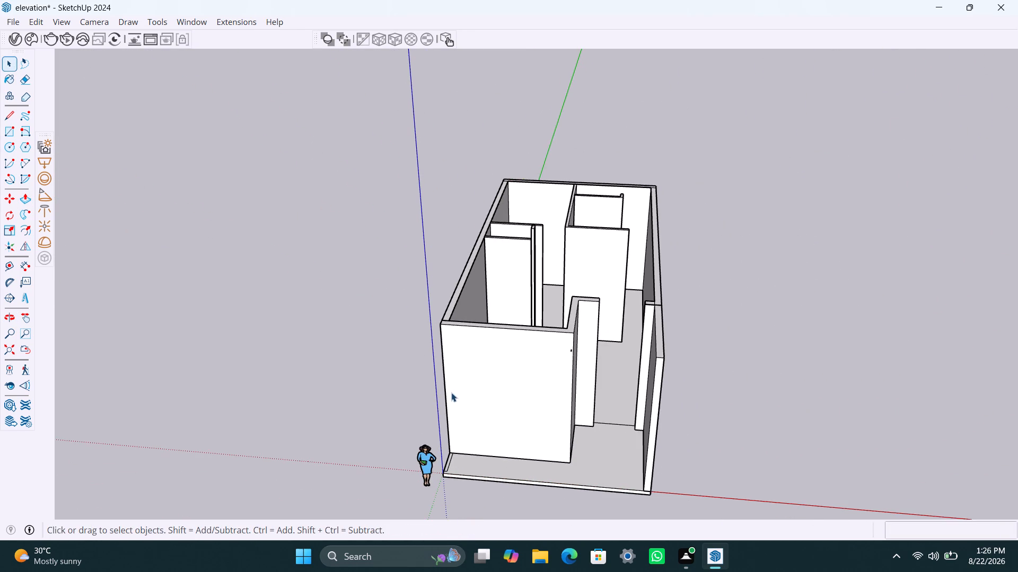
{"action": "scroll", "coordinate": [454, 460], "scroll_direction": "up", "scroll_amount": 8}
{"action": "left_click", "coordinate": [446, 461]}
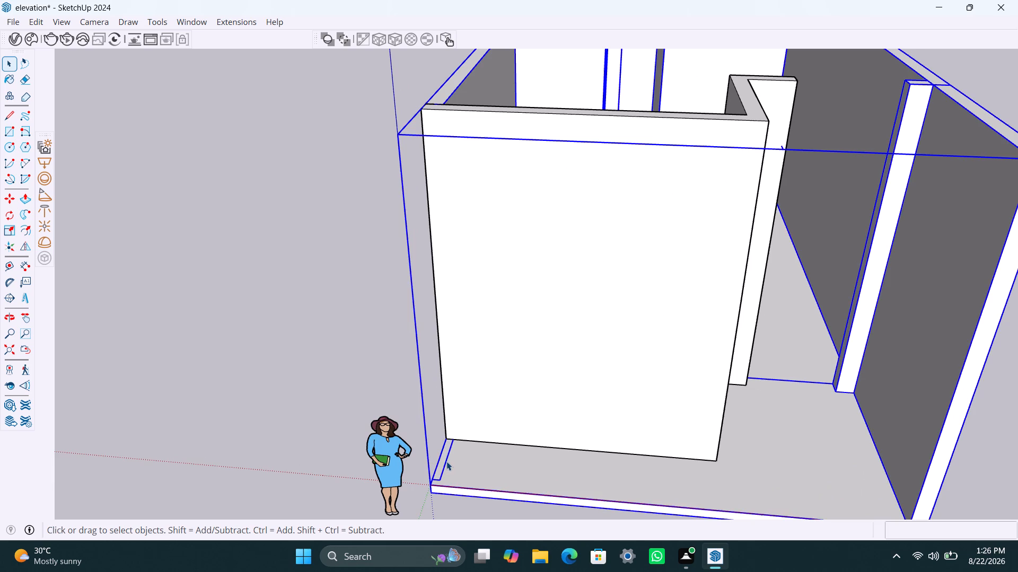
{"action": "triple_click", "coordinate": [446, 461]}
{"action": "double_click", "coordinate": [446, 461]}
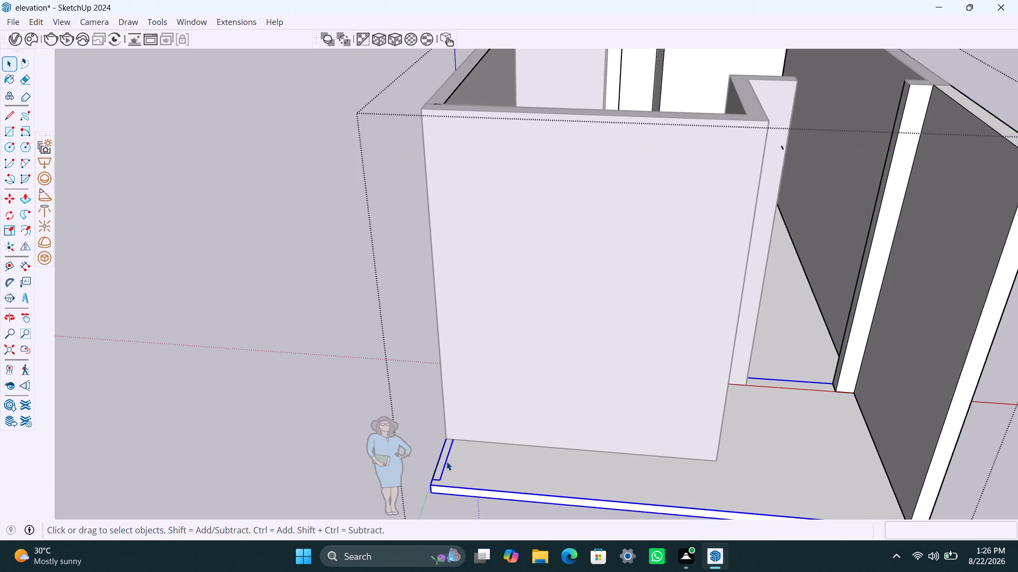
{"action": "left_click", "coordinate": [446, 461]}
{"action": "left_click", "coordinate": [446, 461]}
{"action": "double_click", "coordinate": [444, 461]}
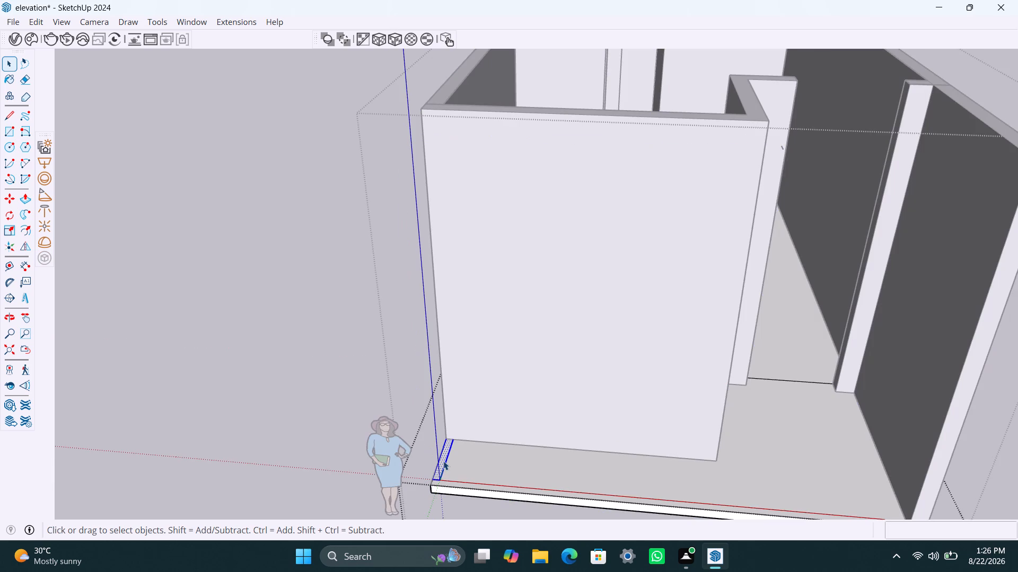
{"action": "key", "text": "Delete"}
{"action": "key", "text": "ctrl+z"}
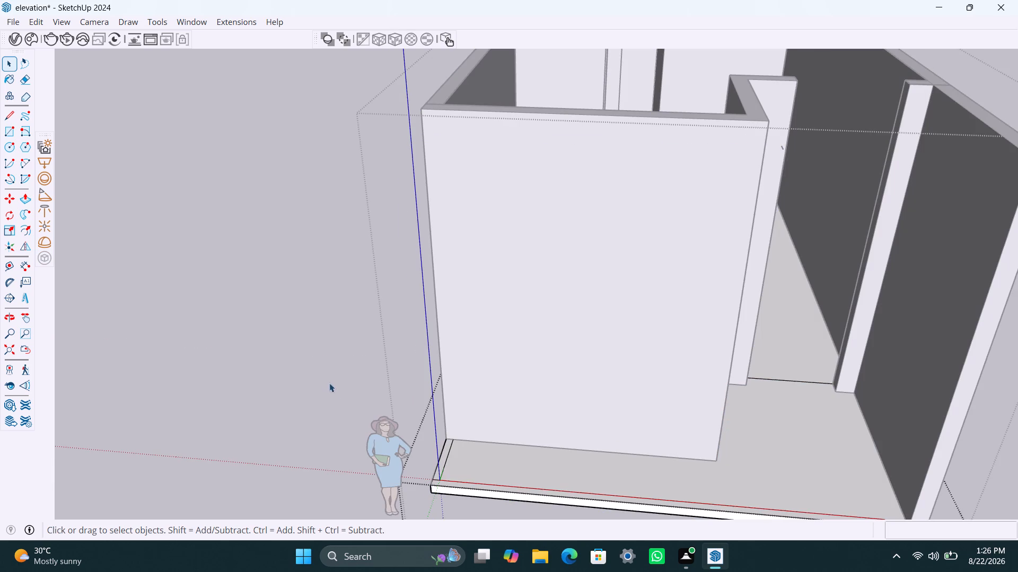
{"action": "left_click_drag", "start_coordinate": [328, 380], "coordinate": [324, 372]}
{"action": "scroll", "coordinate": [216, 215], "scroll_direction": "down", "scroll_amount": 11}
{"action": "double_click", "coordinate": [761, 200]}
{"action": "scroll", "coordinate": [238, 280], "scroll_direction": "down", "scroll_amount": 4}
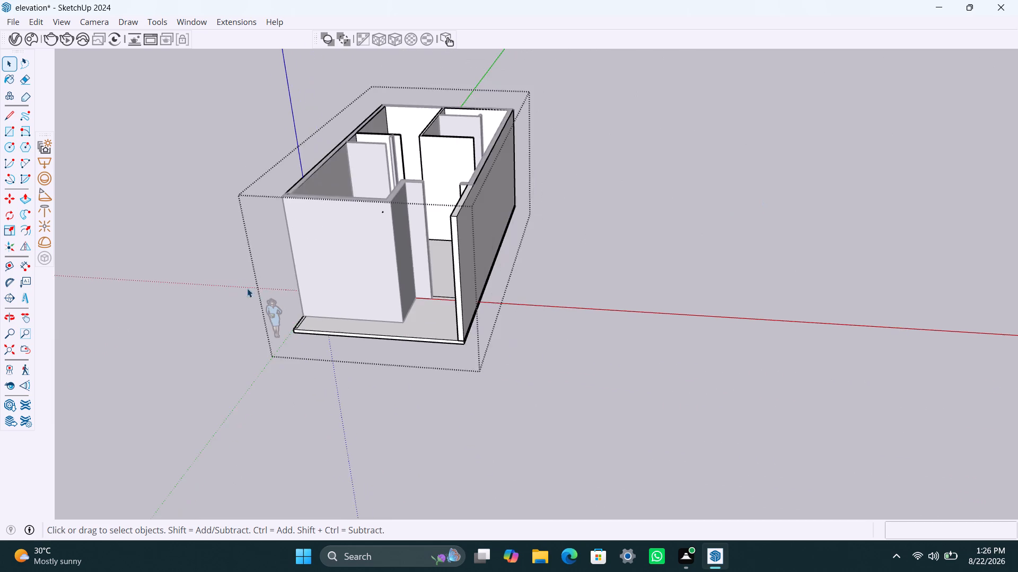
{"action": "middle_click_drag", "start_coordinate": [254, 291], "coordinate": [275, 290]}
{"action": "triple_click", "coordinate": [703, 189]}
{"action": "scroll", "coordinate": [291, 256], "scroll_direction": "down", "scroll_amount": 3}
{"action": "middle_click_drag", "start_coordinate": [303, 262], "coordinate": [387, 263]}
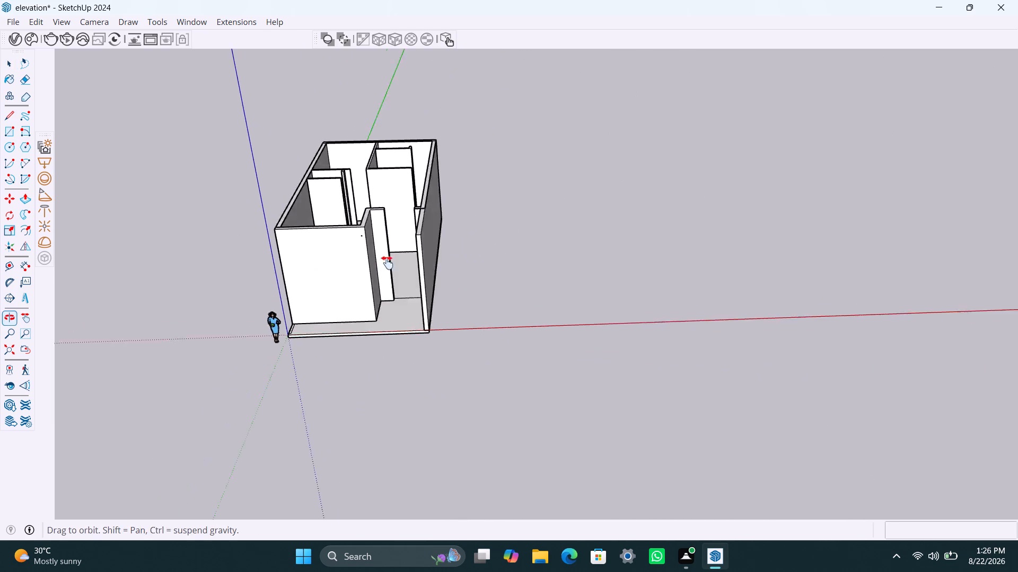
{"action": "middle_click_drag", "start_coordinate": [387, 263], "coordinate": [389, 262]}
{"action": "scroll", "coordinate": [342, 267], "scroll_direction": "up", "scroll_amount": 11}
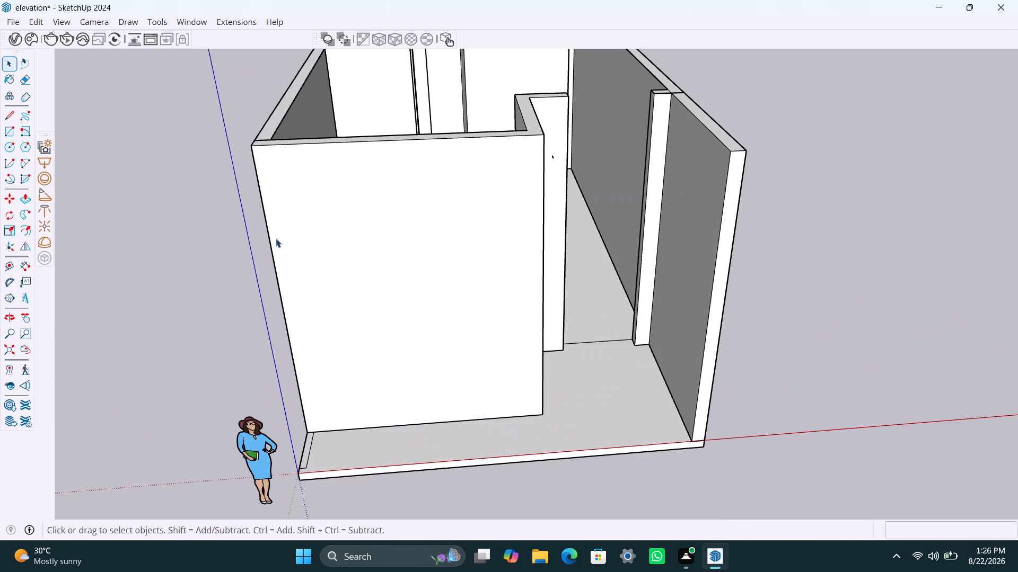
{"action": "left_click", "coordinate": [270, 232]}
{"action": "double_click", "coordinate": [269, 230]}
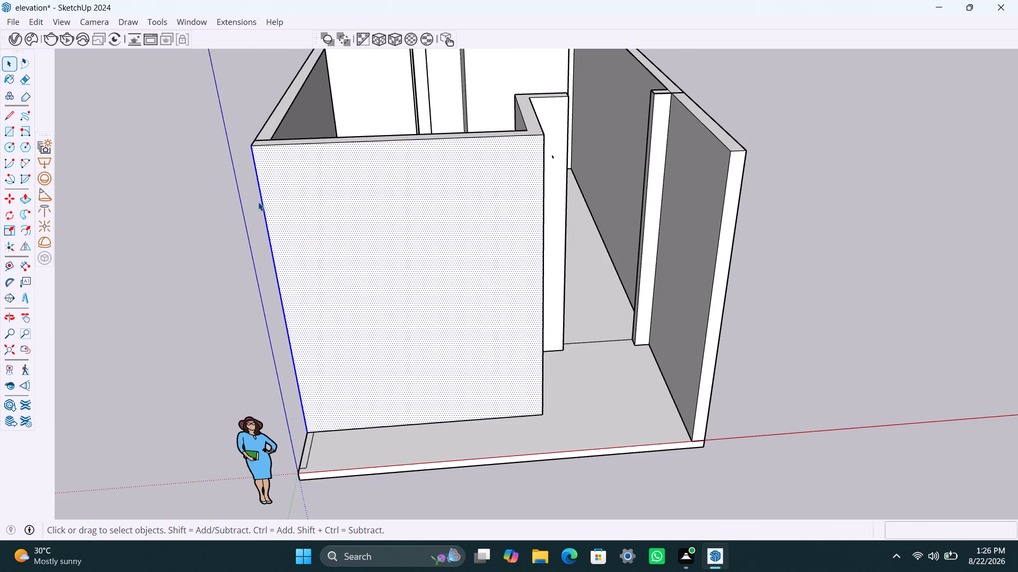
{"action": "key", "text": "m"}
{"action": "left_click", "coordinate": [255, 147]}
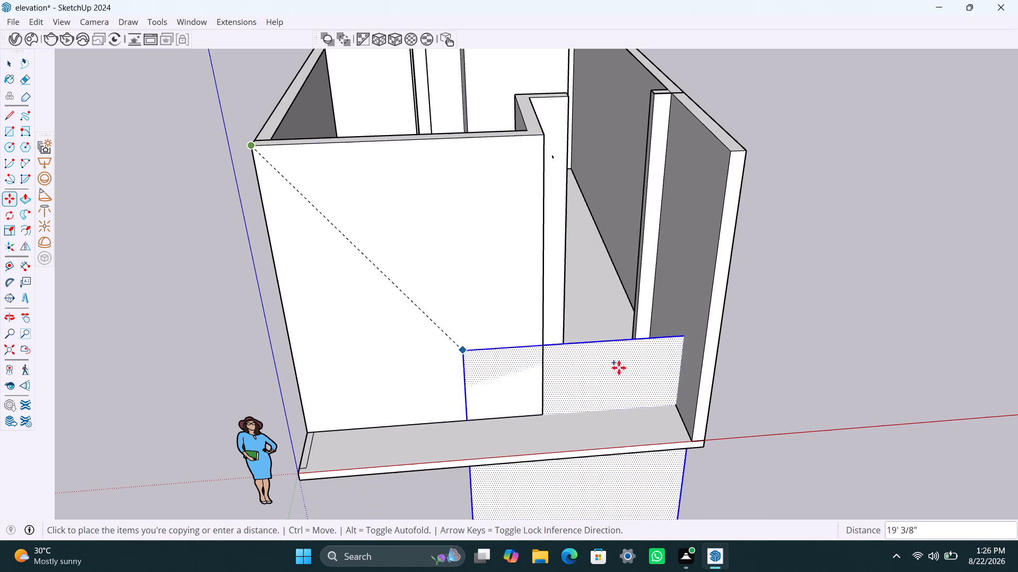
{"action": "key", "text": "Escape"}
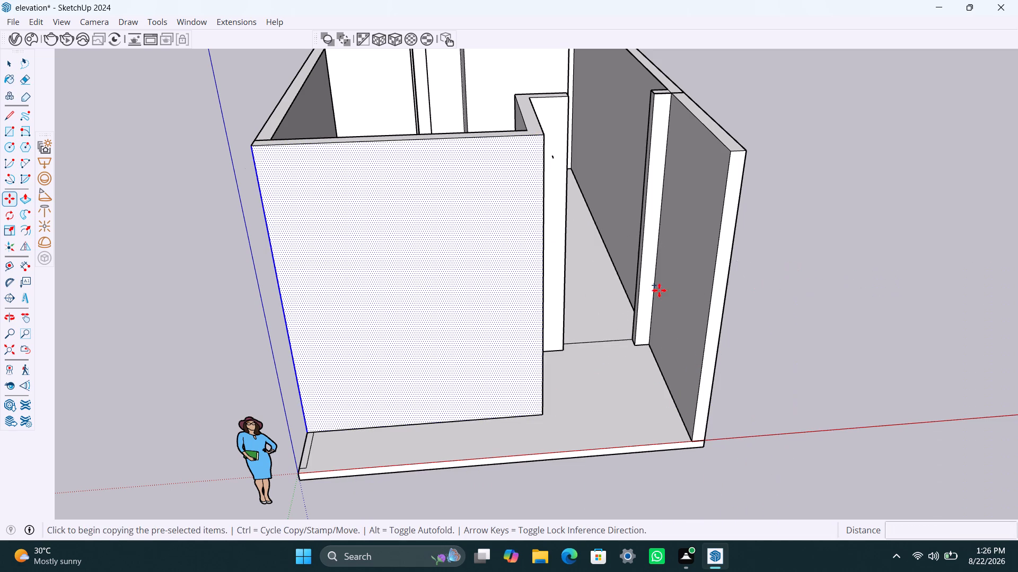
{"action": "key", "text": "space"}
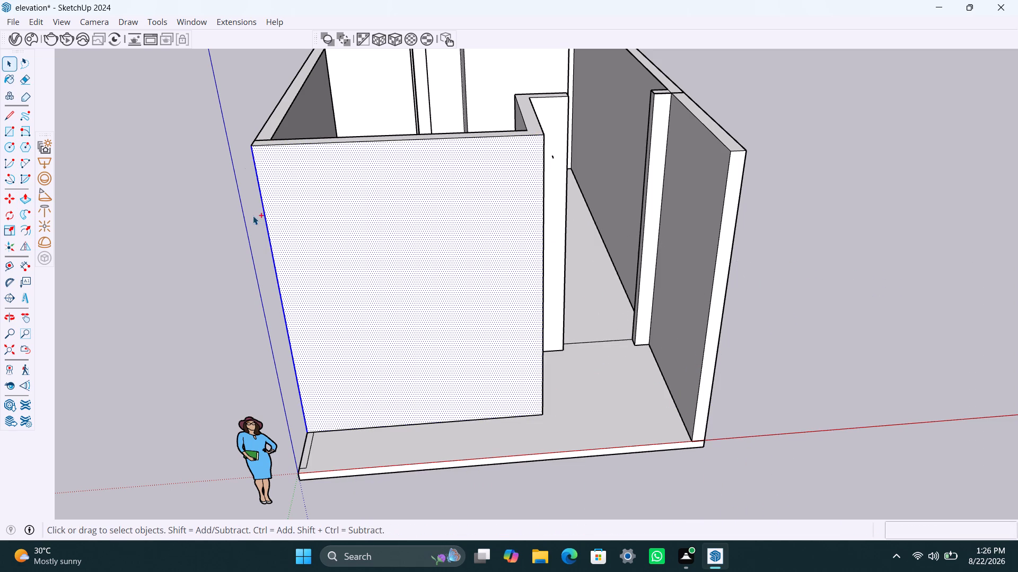
Copy the outer vertical edge of the cross wall's front face 4.5" inward across that face.
{"action": "left_click", "coordinate": [328, 199]}
{"action": "left_click", "coordinate": [257, 178]}
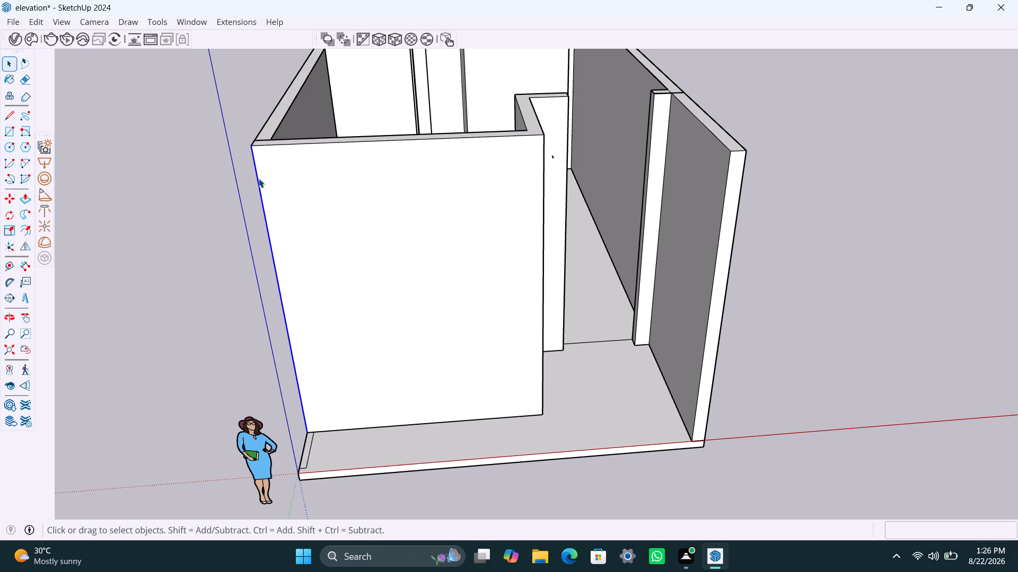
{"action": "key", "text": "m"}
{"action": "left_click", "coordinate": [251, 148]}
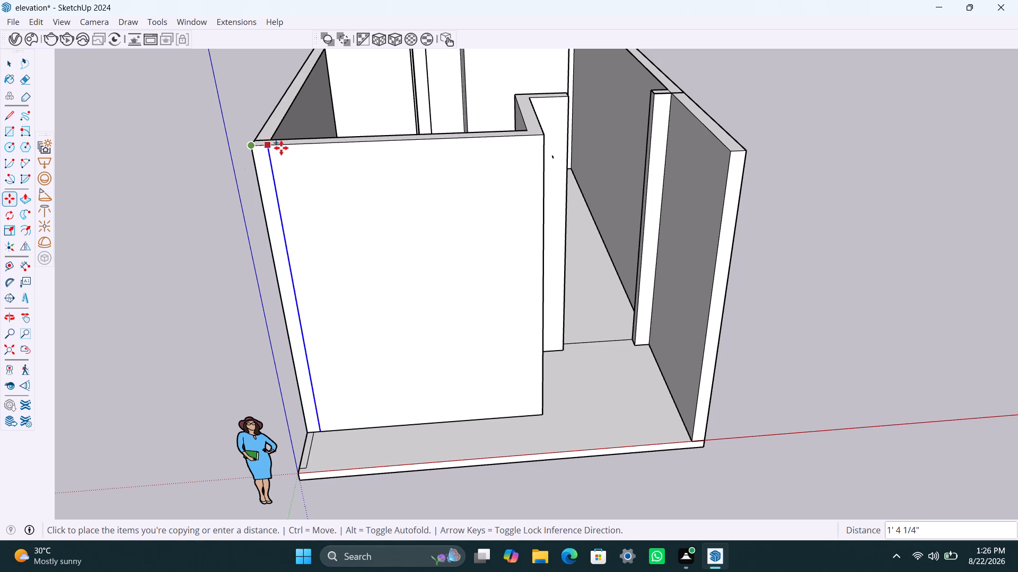
{"action": "type", "text": "4.5\""}
{"action": "key", "text": "Return"}
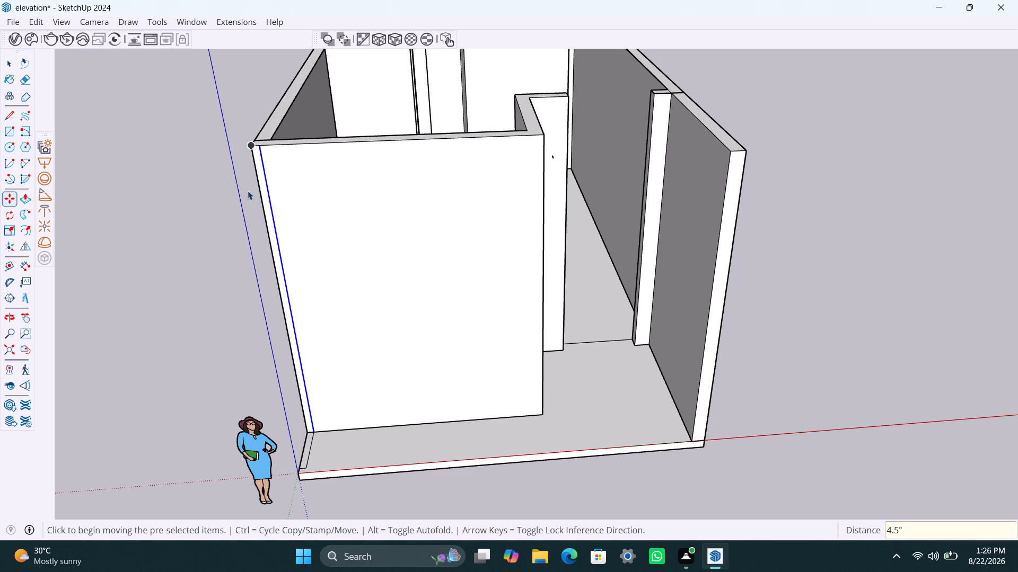
{"action": "key", "text": "space"}
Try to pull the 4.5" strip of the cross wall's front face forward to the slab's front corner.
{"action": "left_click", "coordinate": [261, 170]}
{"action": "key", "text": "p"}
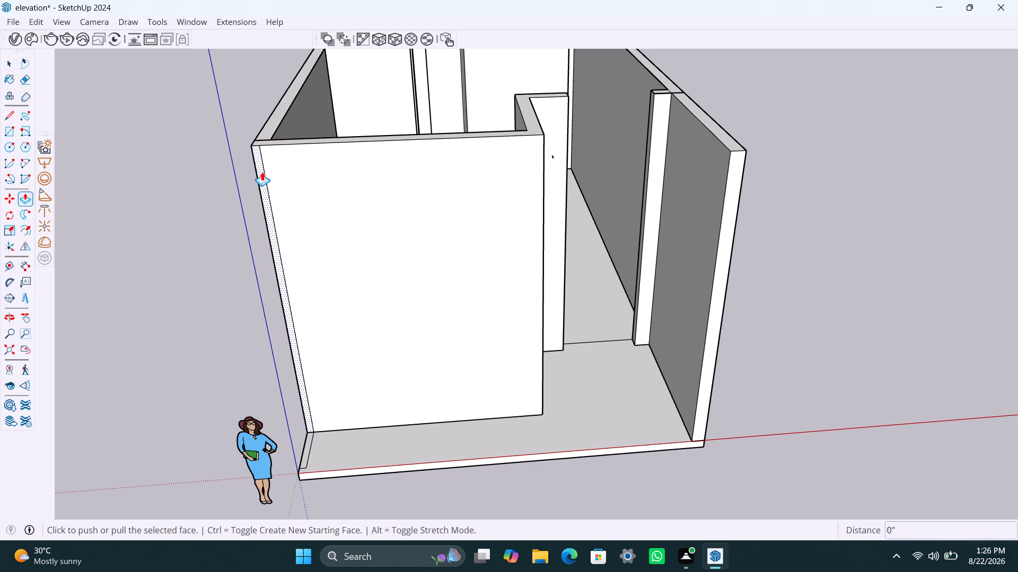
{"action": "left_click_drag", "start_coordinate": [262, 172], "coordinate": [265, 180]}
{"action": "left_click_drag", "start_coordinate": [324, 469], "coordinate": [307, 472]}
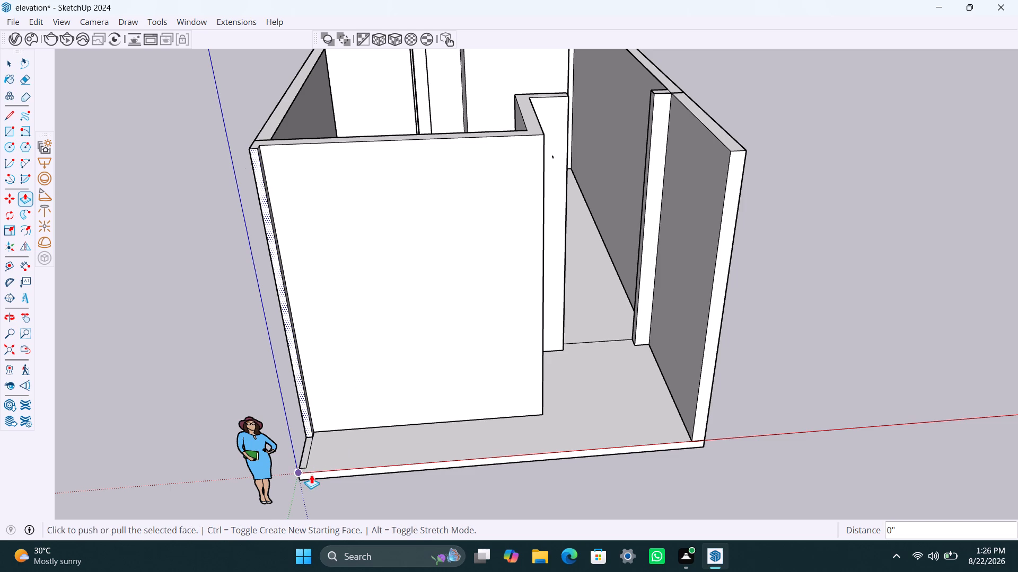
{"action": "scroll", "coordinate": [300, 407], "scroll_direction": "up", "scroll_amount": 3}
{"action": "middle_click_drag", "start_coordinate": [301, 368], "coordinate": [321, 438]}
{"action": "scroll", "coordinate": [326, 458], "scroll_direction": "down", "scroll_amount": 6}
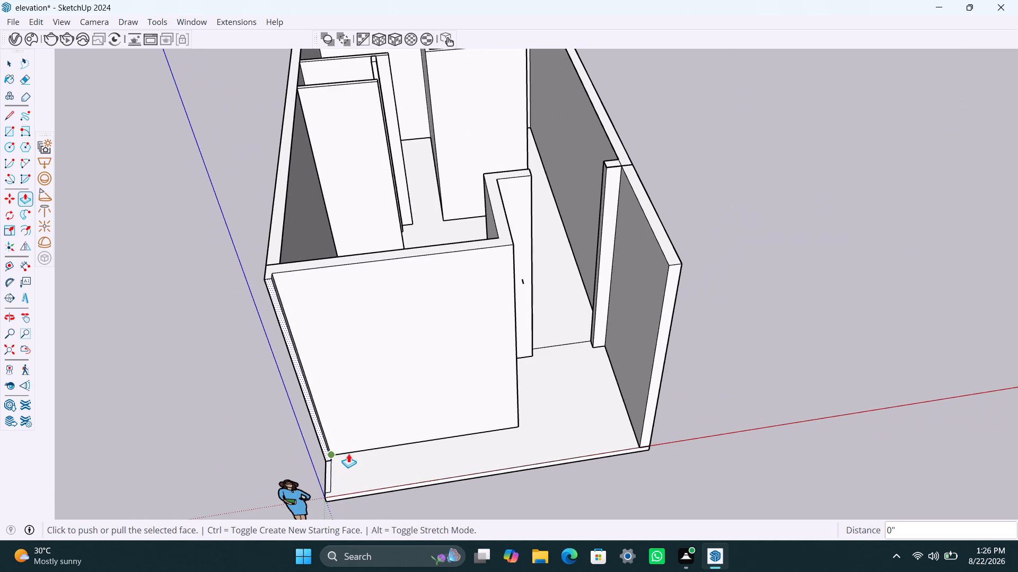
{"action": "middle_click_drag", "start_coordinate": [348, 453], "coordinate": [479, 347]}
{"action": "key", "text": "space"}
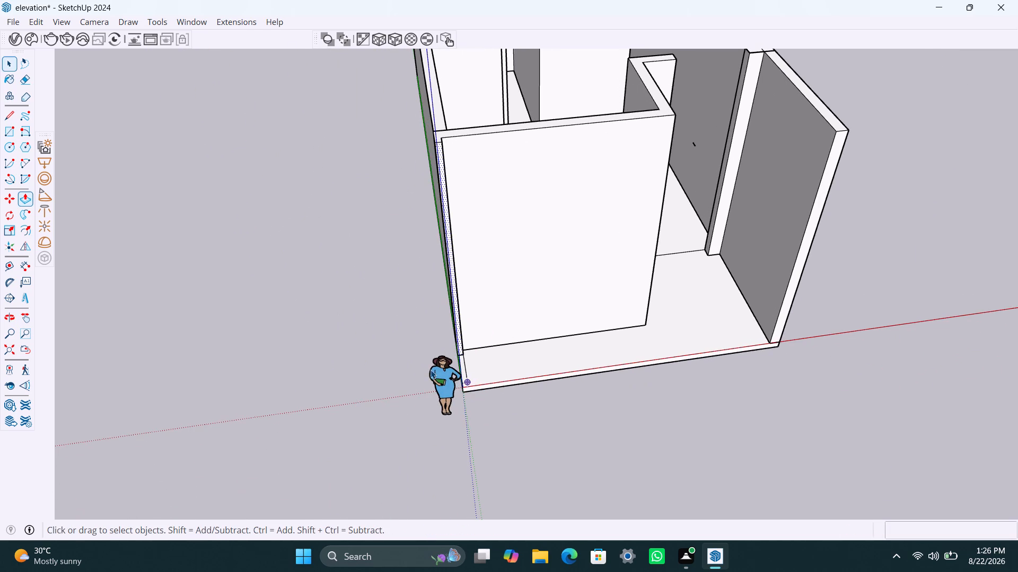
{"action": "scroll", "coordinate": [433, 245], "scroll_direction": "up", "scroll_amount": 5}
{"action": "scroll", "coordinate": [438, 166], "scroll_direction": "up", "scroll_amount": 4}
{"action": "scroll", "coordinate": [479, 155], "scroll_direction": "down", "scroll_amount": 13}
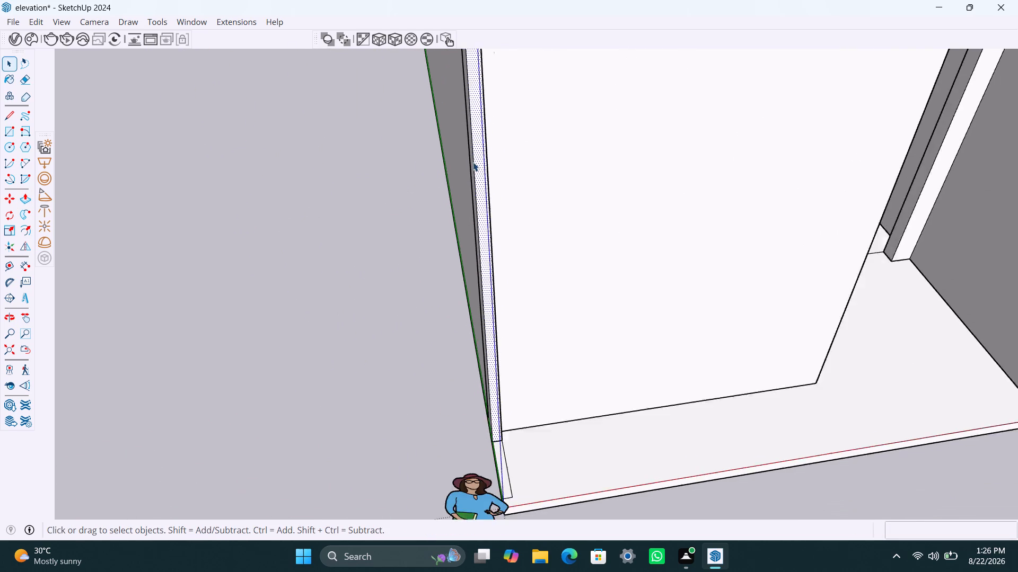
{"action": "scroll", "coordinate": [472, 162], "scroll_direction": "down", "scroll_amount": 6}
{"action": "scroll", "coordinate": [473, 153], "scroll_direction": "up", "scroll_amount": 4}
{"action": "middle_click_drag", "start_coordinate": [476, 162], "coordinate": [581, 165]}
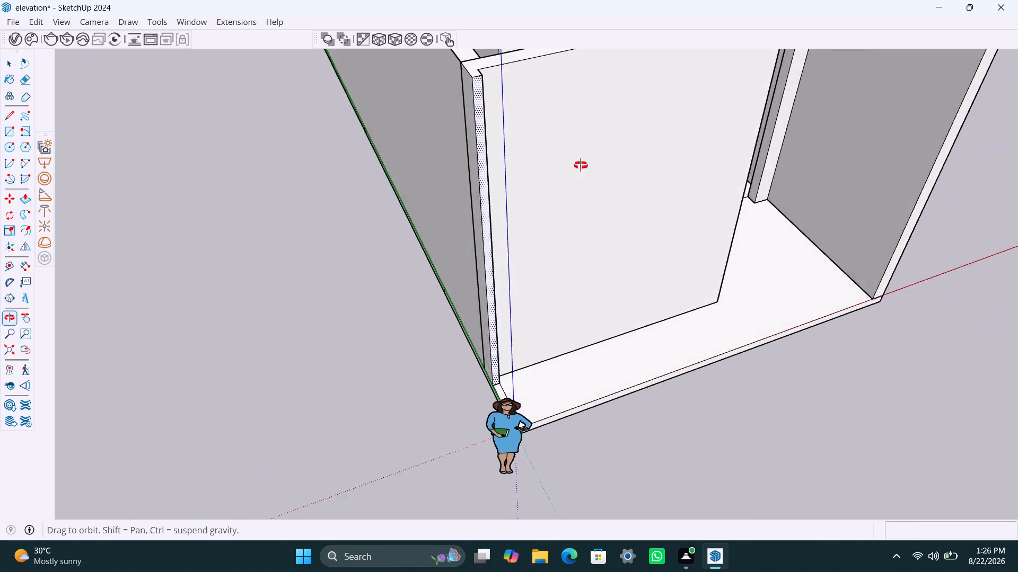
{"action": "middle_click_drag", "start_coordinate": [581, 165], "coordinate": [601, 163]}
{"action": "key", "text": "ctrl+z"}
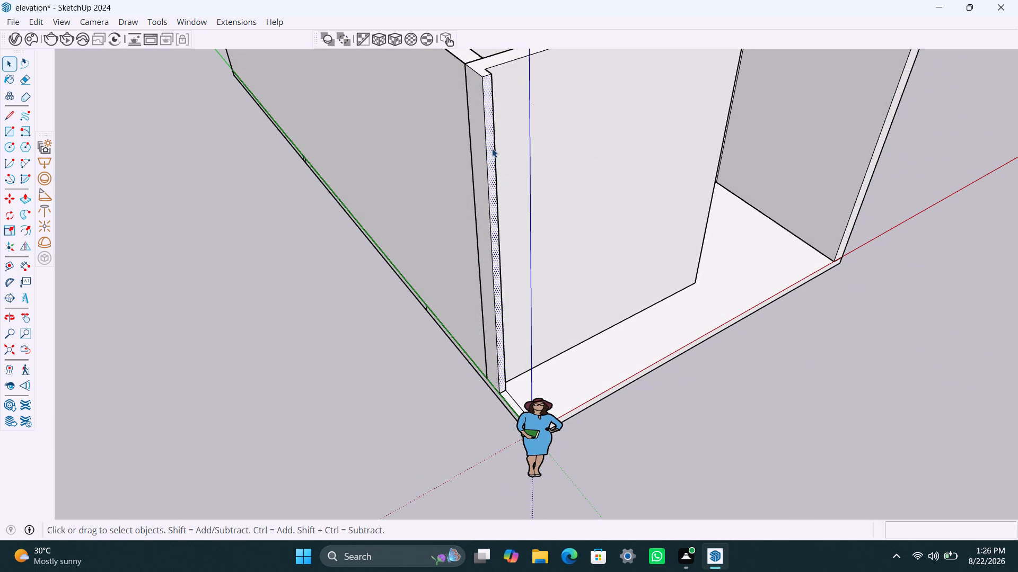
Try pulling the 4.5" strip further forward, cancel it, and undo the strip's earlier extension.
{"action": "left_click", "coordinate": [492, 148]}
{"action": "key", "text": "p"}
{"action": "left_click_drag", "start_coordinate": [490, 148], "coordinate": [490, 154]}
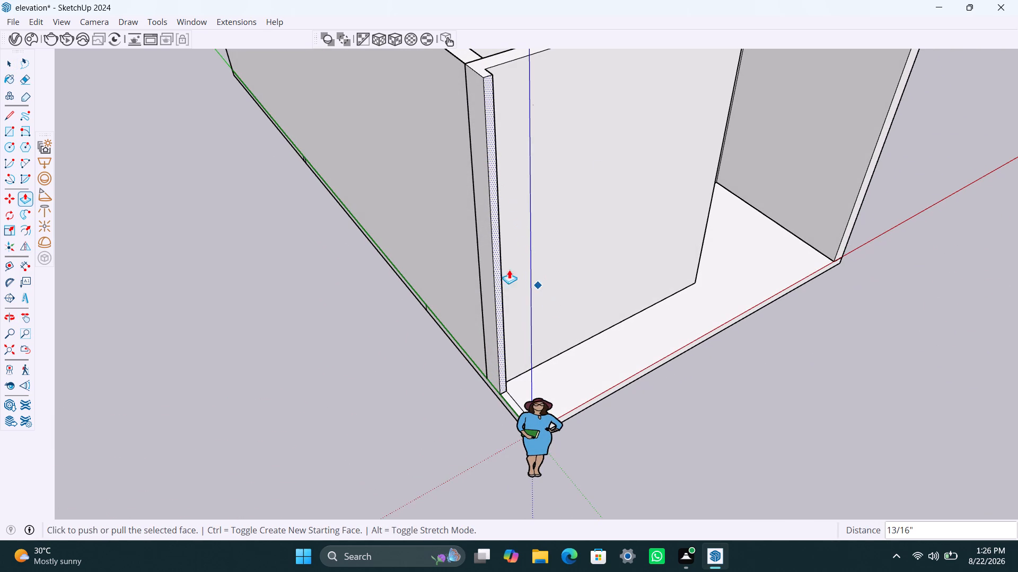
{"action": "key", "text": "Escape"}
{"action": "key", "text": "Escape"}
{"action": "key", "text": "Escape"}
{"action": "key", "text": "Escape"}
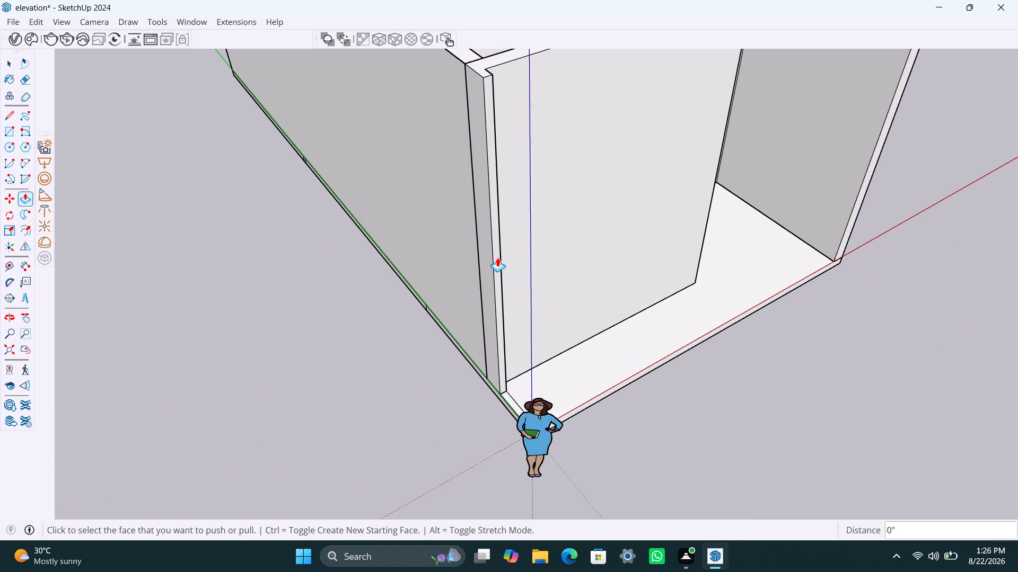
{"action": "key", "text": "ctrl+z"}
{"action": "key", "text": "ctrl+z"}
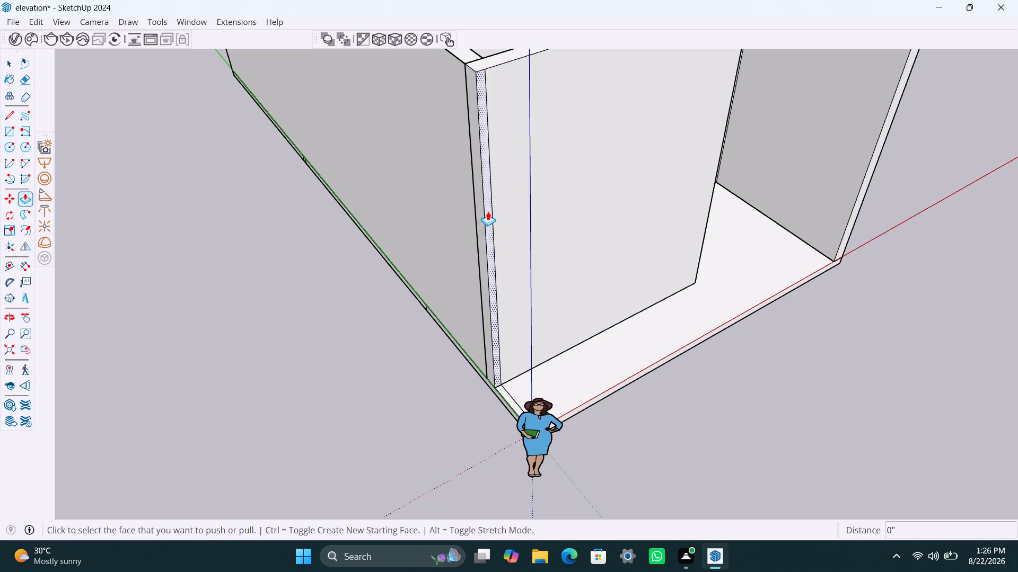
Push/Pull the 4.5" strip forward to the slab's front edge, extending the long side wall.
{"action": "left_click", "coordinate": [488, 211]}
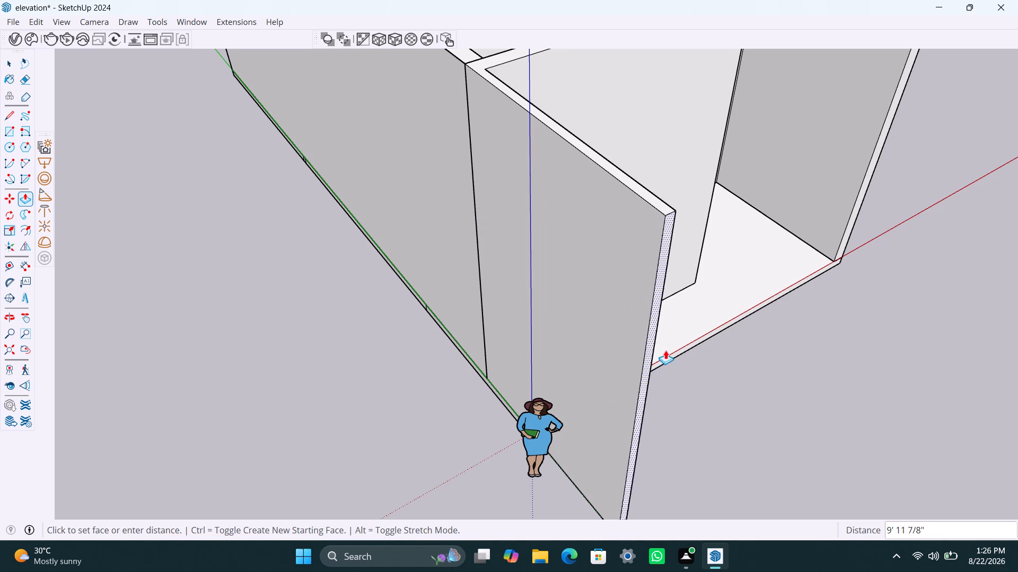
{"action": "left_click", "coordinate": [670, 352]}
{"action": "key", "text": "space"}
Examine the extended side wall section and which faces it is connected to at the front cross wall.
{"action": "scroll", "coordinate": [660, 374], "scroll_direction": "down", "scroll_amount": 13}
{"action": "middle_click_drag", "start_coordinate": [659, 392], "coordinate": [610, 392]}
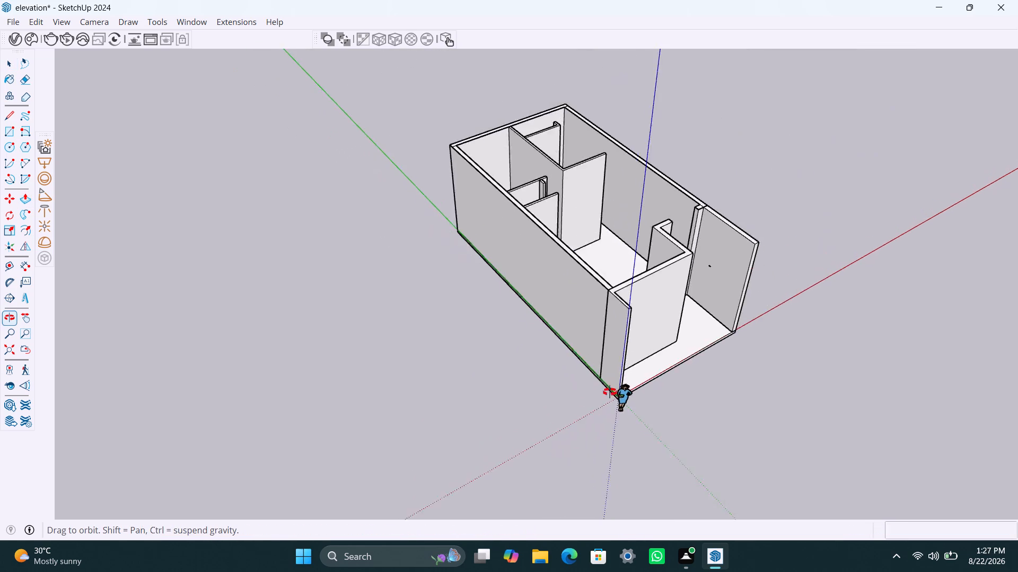
{"action": "middle_click_drag", "start_coordinate": [610, 392], "coordinate": [290, 379]}
{"action": "scroll", "coordinate": [486, 415], "scroll_direction": "up", "scroll_amount": 3}
{"action": "middle_click_drag", "start_coordinate": [487, 421], "coordinate": [303, 422]}
{"action": "scroll", "coordinate": [476, 336], "scroll_direction": "up", "scroll_amount": 5}
{"action": "scroll", "coordinate": [456, 289], "scroll_direction": "down", "scroll_amount": 5}
{"action": "middle_click_drag", "start_coordinate": [461, 318], "coordinate": [611, 333]}
{"action": "scroll", "coordinate": [461, 292], "scroll_direction": "up", "scroll_amount": 3}
{"action": "middle_click_drag", "start_coordinate": [464, 300], "coordinate": [564, 323]}
{"action": "scroll", "coordinate": [442, 285], "scroll_direction": "up", "scroll_amount": 4}
{"action": "left_click", "coordinate": [445, 252]}
{"action": "double_click", "coordinate": [445, 252]}
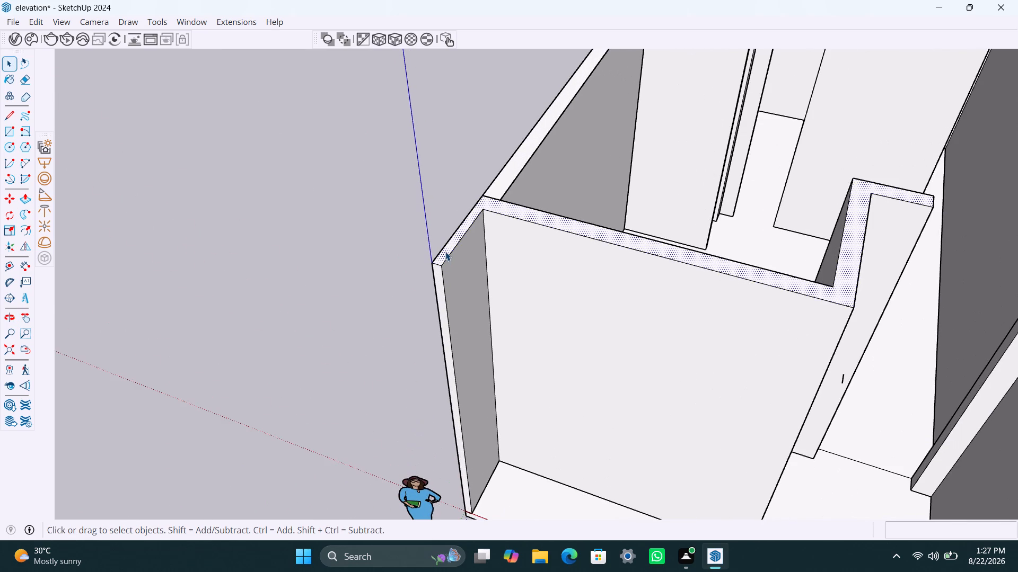
{"action": "double_click", "coordinate": [445, 252]}
{"action": "triple_click", "coordinate": [445, 251]}
{"action": "left_click", "coordinate": [445, 251]}
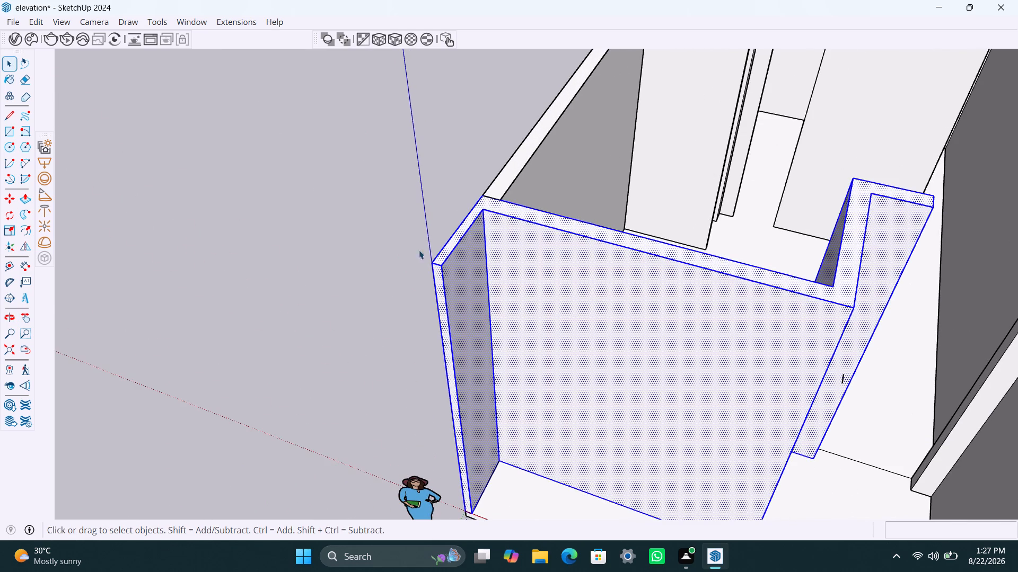
{"action": "left_click", "coordinate": [364, 246]}
{"action": "scroll", "coordinate": [358, 252], "scroll_direction": "down", "scroll_amount": 4}
{"action": "middle_click_drag", "start_coordinate": [340, 273], "coordinate": [591, 297]}
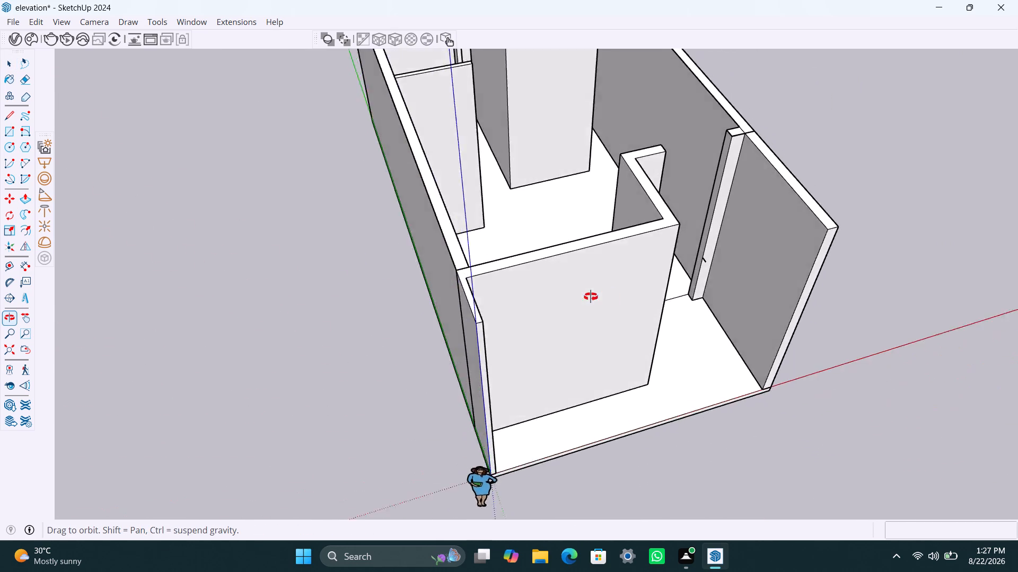
{"action": "middle_click_drag", "start_coordinate": [591, 297], "coordinate": [624, 297]}
{"action": "left_click_drag", "start_coordinate": [685, 207], "coordinate": [724, 252]}
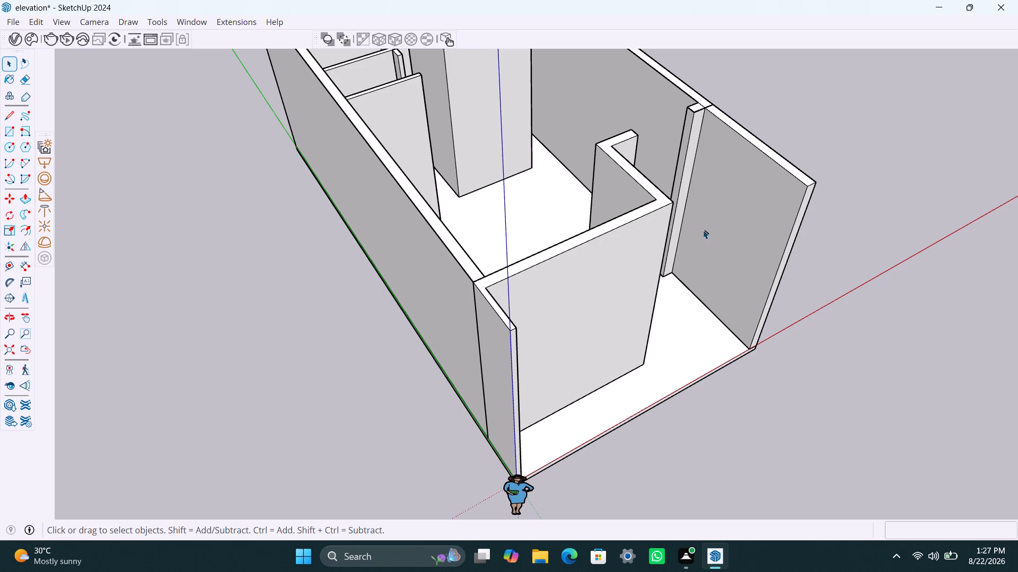
Open the wall and slab geometry for editing and delete the stray edge spanning the front between the side walls' top corners.
{"action": "left_click", "coordinate": [705, 231]}
{"action": "left_click", "coordinate": [841, 204]}
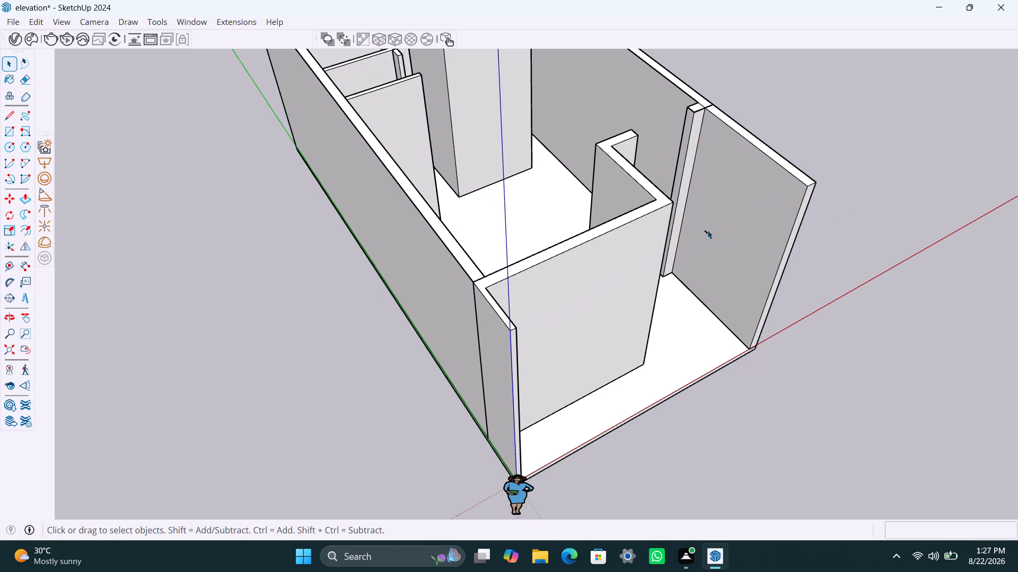
{"action": "left_click_drag", "start_coordinate": [701, 221], "coordinate": [719, 251]}
{"action": "triple_click", "coordinate": [707, 231]}
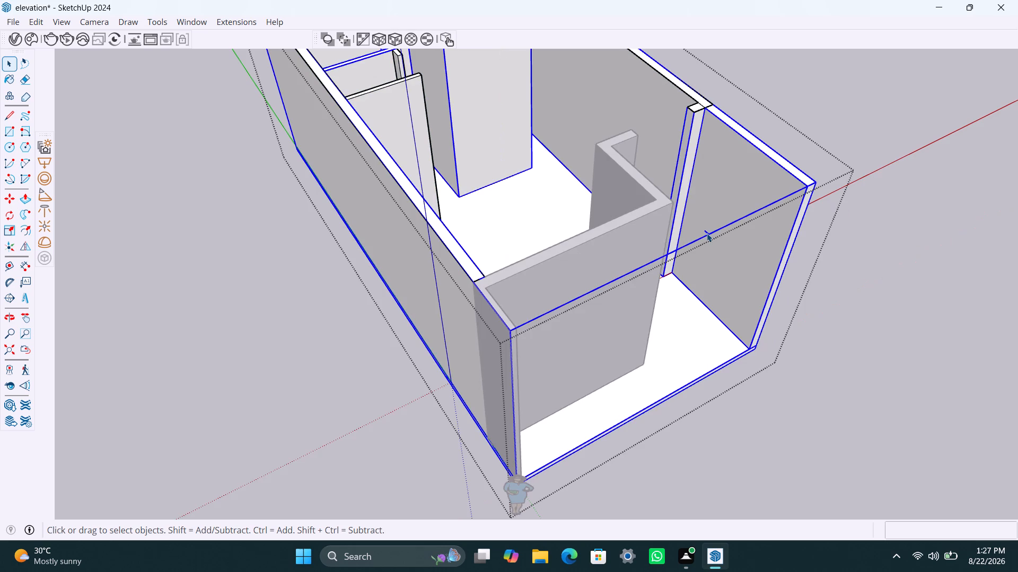
{"action": "left_click", "coordinate": [707, 233]}
{"action": "double_click", "coordinate": [707, 233]}
{"action": "key", "text": "Delete"}
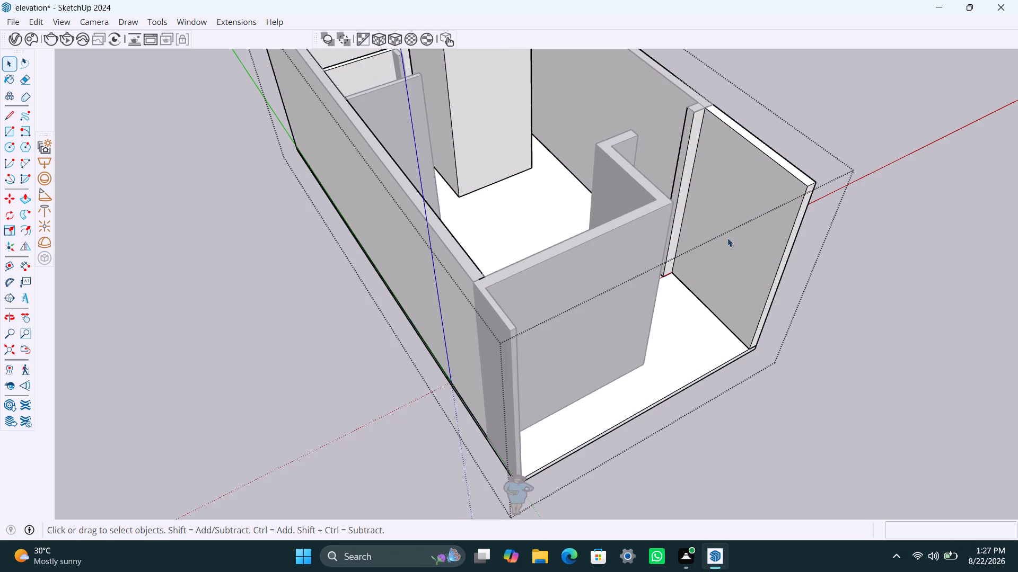
{"action": "left_click", "coordinate": [885, 234]}
Examine the house model from the front and along the outer face of the long side wall.
{"action": "scroll", "coordinate": [310, 116], "scroll_direction": "down", "scroll_amount": 6}
{"action": "middle_click_drag", "start_coordinate": [107, 232], "coordinate": [53, 260]}
{"action": "triple_click", "coordinate": [151, 226]}
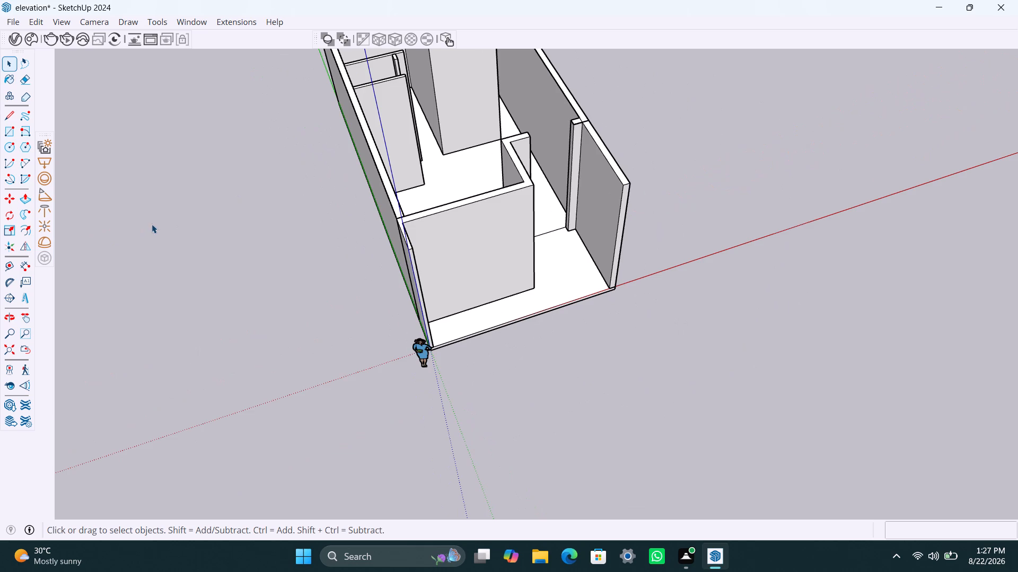
{"action": "scroll", "coordinate": [252, 227], "scroll_direction": "down", "scroll_amount": 4}
{"action": "middle_click_drag", "start_coordinate": [245, 253], "coordinate": [164, 253]}
{"action": "scroll", "coordinate": [354, 182], "scroll_direction": "up", "scroll_amount": 5}
{"action": "middle_click_drag", "start_coordinate": [347, 229], "coordinate": [661, 205]}
{"action": "scroll", "coordinate": [498, 297], "scroll_direction": "up", "scroll_amount": 10}
{"action": "scroll", "coordinate": [427, 241], "scroll_direction": "down", "scroll_amount": 17}
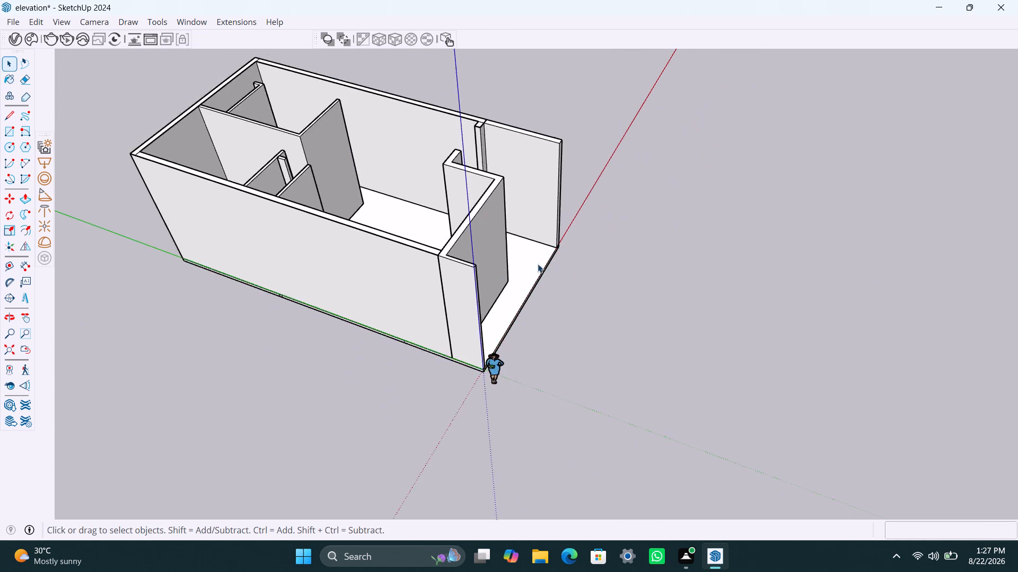
{"action": "scroll", "coordinate": [551, 244], "scroll_direction": "down", "scroll_amount": 8}
{"action": "middle_click_drag", "start_coordinate": [616, 276], "coordinate": [266, 223]}
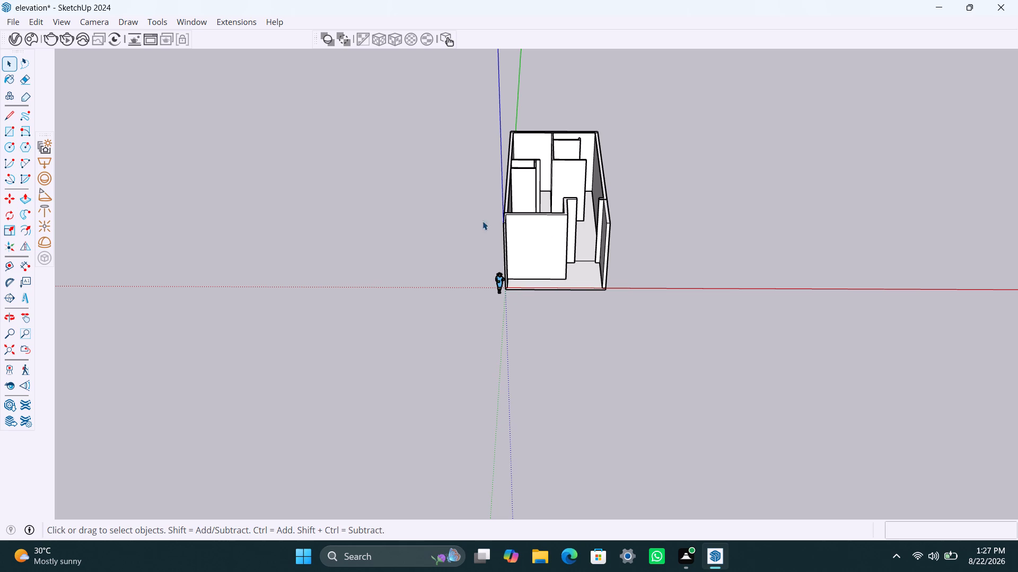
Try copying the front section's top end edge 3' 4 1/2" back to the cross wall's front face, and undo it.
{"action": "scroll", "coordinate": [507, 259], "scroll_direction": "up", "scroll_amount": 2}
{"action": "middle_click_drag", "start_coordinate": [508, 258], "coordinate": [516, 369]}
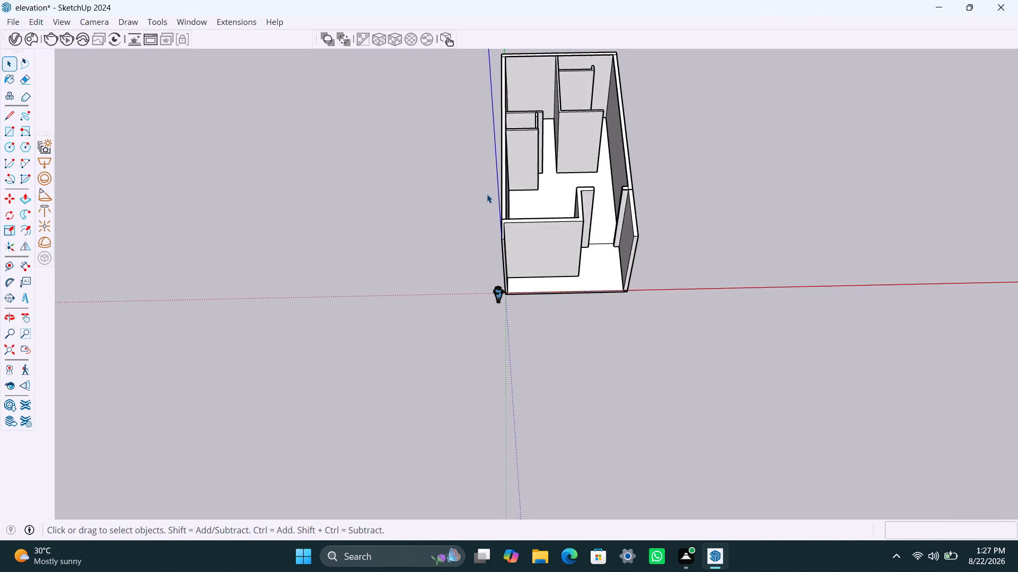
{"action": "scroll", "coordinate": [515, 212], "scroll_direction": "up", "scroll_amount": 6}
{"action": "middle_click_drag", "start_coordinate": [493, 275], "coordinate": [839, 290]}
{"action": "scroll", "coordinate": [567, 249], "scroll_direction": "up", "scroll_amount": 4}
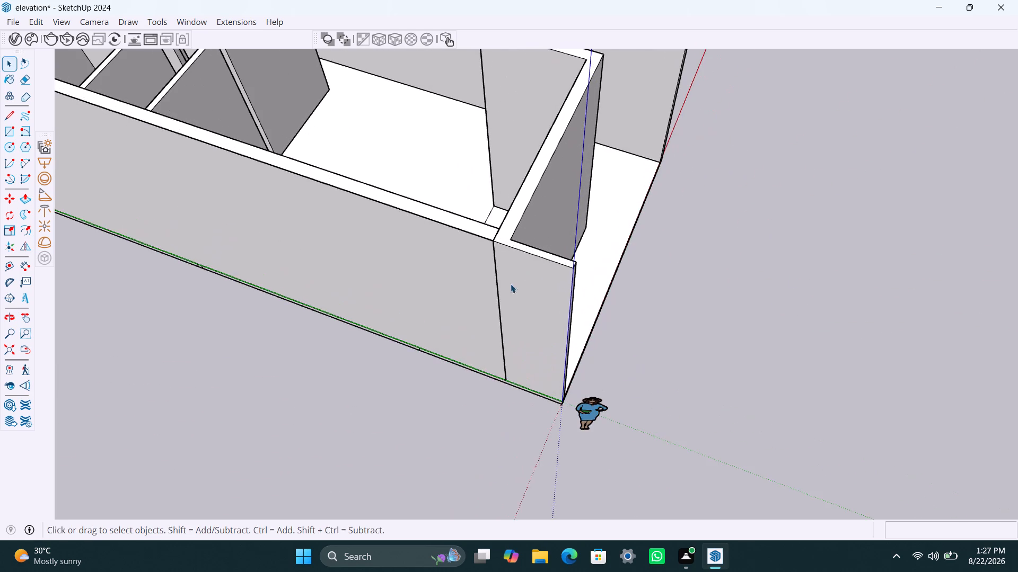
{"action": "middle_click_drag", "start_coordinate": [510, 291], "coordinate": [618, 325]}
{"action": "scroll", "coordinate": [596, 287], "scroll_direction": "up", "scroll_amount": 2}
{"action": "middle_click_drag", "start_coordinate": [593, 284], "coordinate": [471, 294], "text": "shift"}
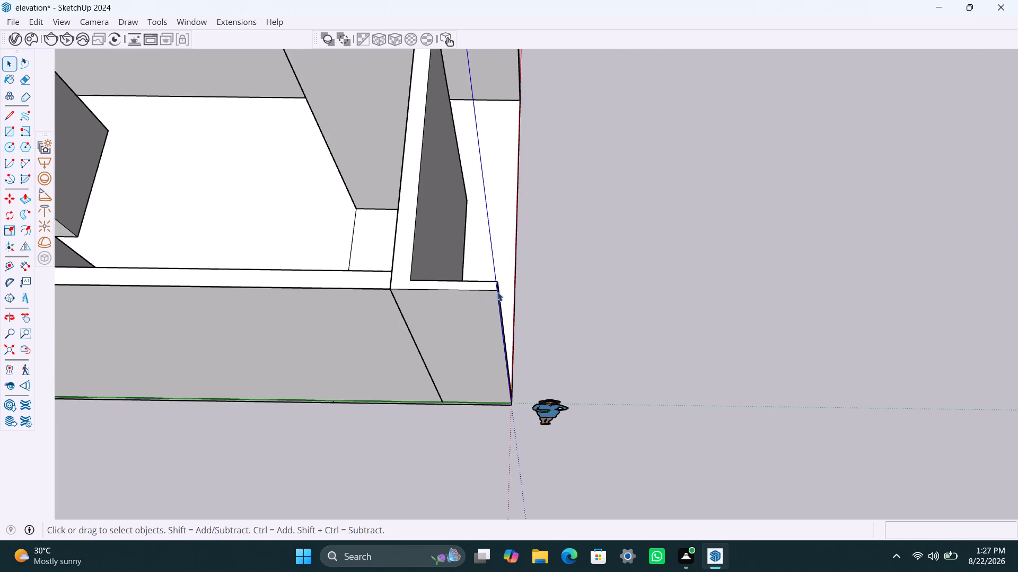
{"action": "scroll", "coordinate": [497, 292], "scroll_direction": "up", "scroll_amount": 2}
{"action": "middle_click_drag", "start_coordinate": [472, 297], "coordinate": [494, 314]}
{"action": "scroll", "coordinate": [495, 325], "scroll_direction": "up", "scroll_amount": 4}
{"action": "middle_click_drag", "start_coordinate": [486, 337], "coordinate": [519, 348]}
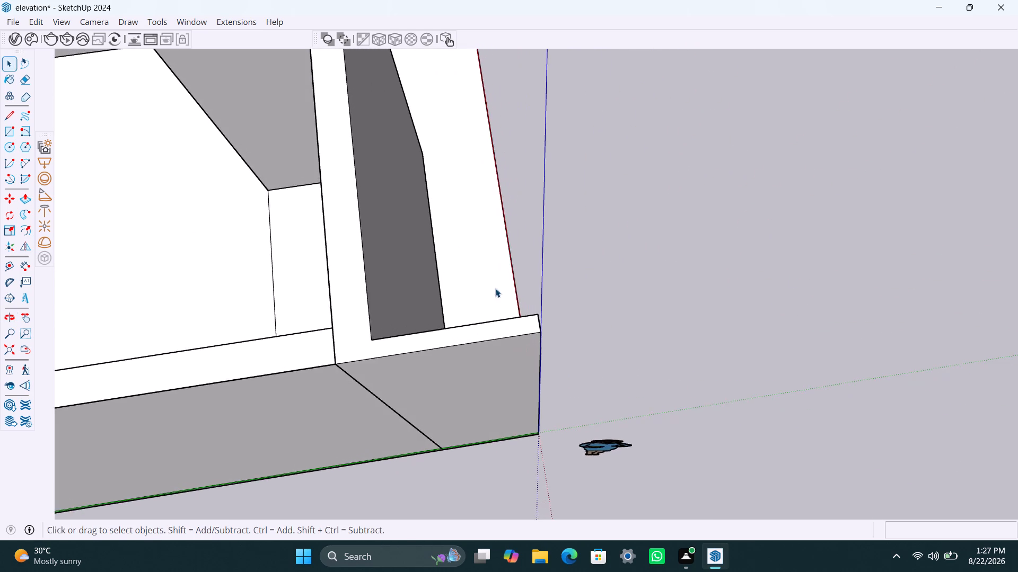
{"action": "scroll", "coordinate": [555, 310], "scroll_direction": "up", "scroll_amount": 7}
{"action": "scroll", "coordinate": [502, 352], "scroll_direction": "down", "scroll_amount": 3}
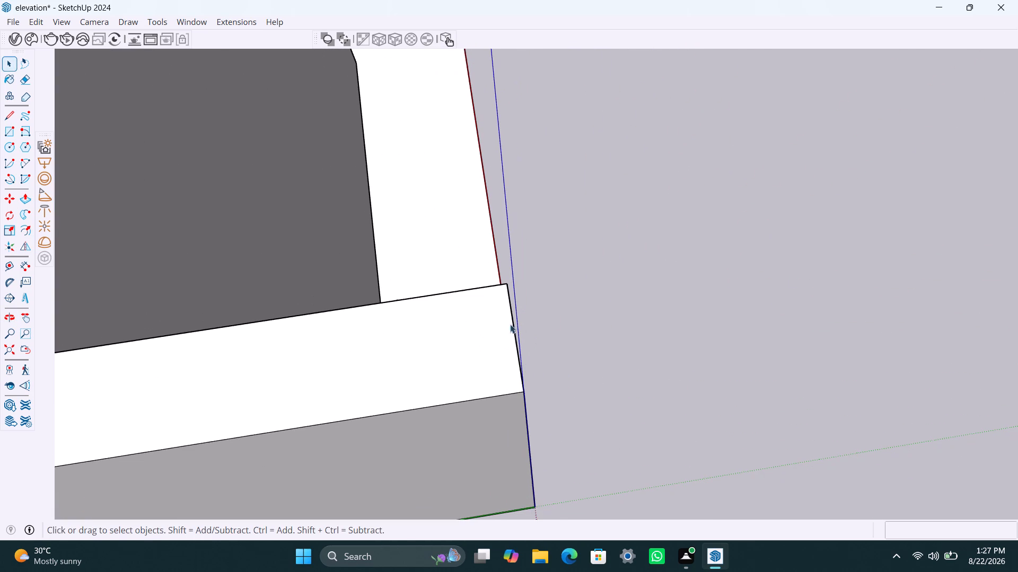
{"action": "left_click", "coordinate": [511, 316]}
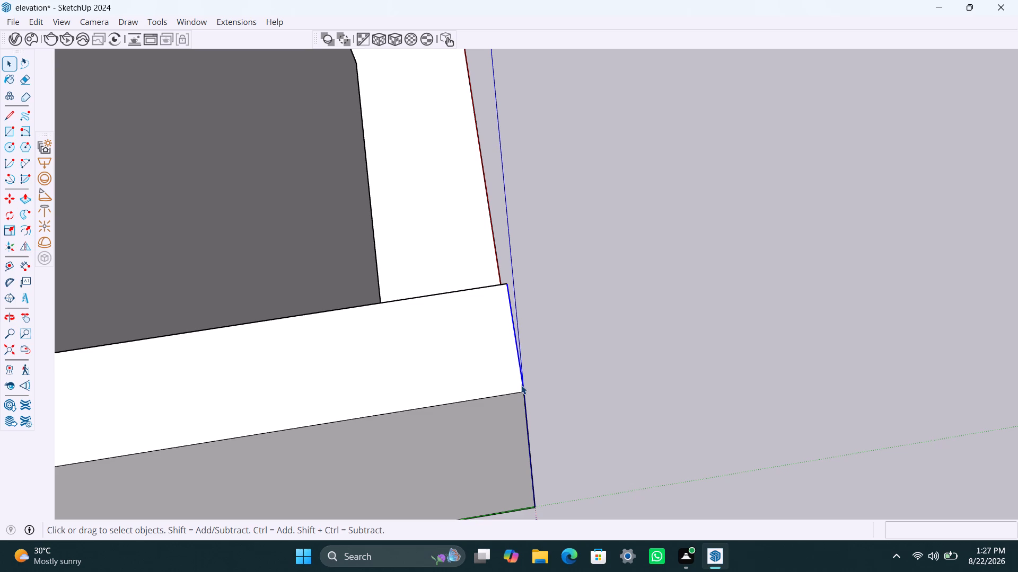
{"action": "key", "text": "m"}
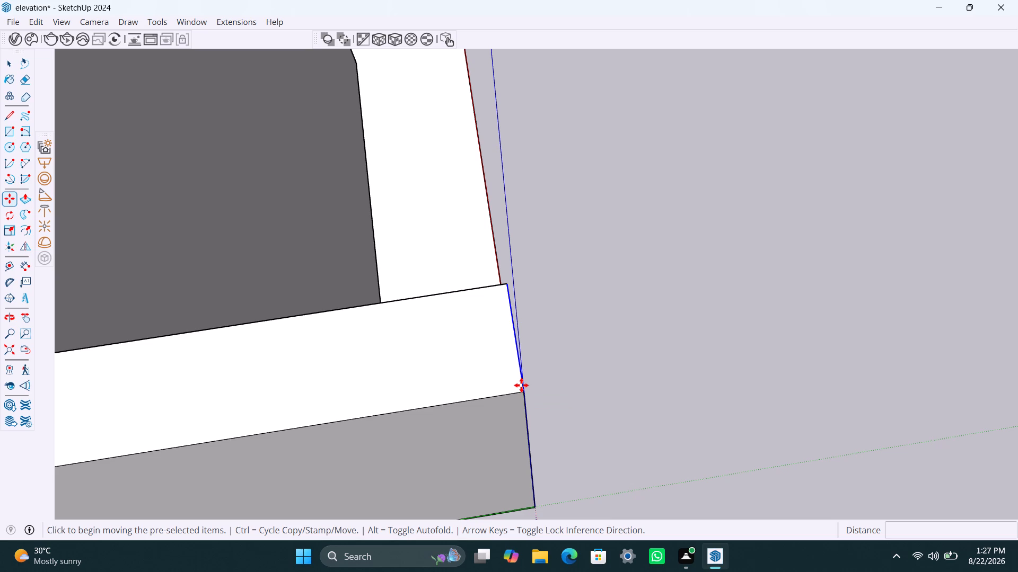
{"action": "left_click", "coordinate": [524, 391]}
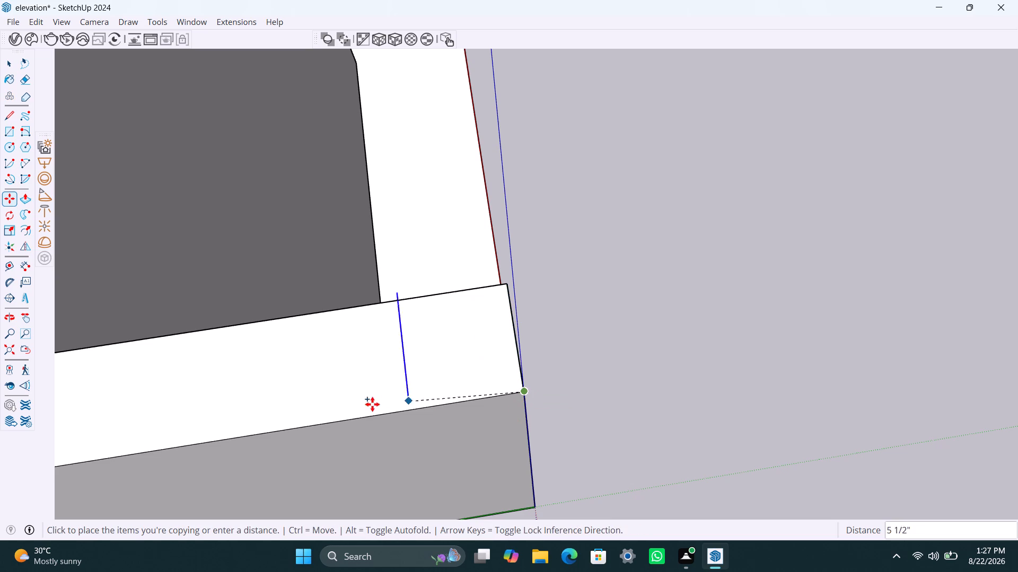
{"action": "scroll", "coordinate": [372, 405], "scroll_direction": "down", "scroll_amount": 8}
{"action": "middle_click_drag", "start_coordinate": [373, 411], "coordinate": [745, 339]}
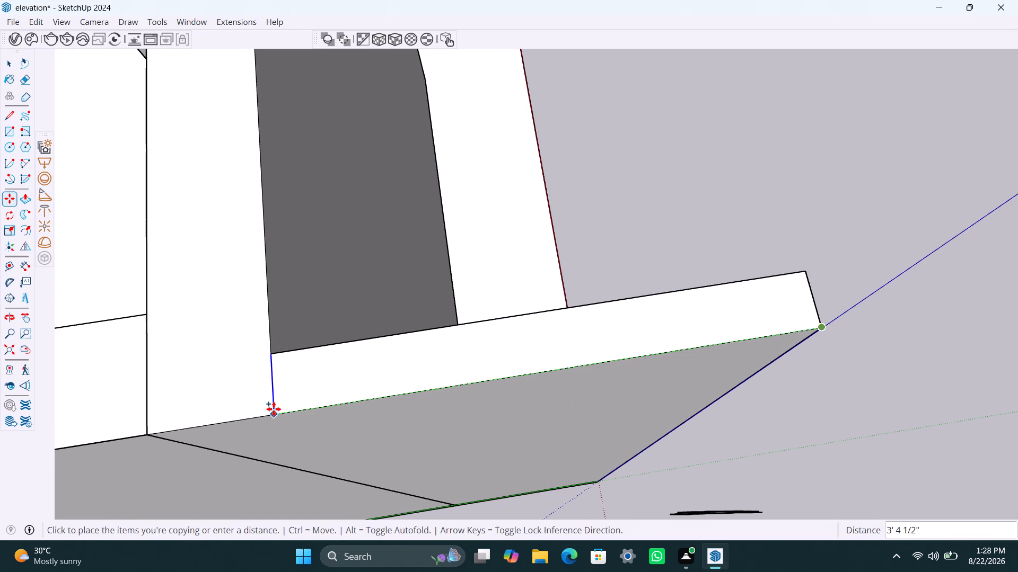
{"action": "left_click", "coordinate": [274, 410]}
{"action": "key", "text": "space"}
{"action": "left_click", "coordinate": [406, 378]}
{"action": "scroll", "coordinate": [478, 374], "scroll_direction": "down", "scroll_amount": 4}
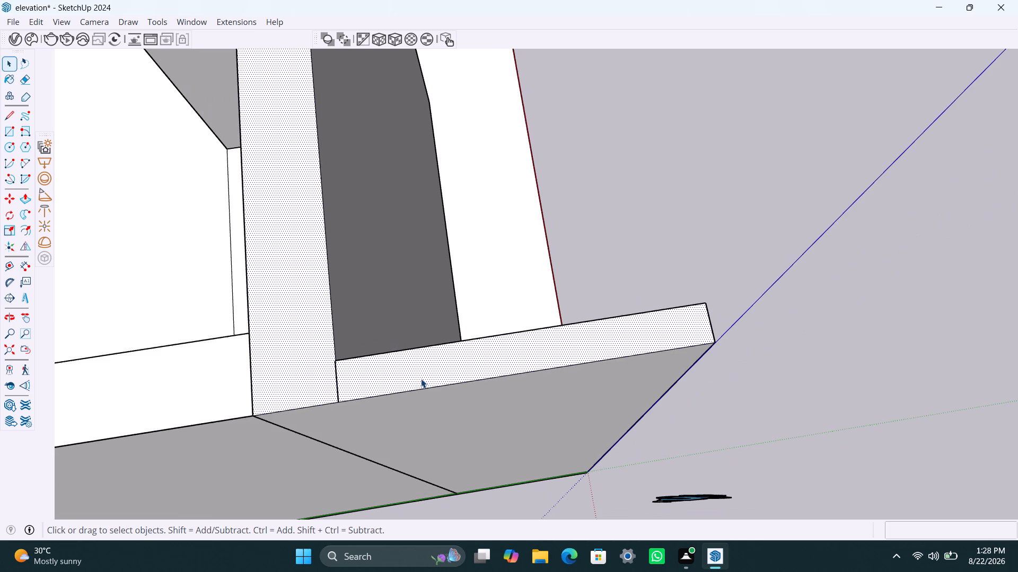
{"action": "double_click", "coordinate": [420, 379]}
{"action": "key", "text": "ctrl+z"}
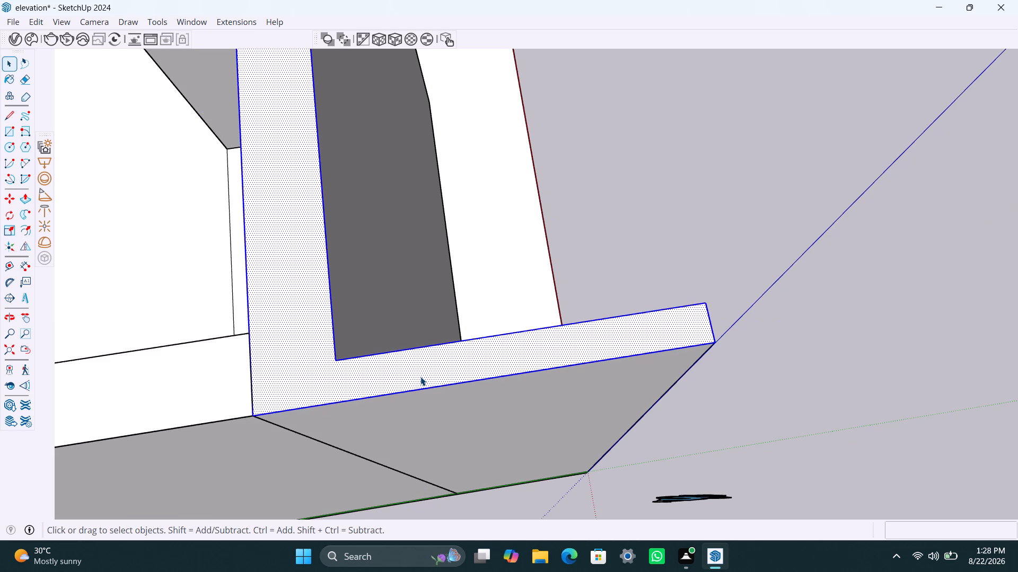
Copy the front section's top end edge about 3' 4 3/16" back along the wall top, close to the cross wall's front face.
{"action": "left_click", "coordinate": [432, 379]}
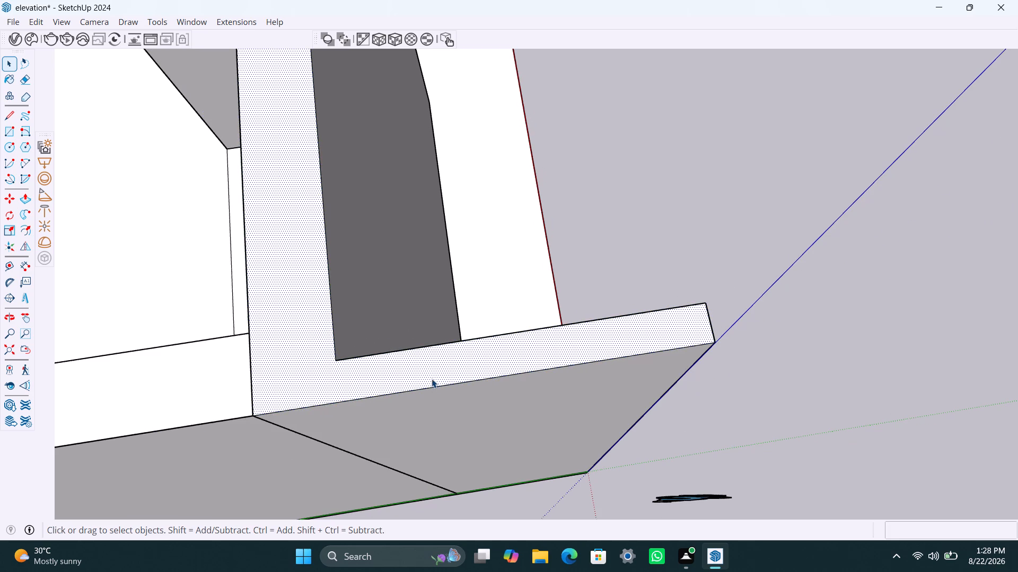
{"action": "left_click", "coordinate": [432, 377]}
{"action": "triple_click", "coordinate": [432, 377]}
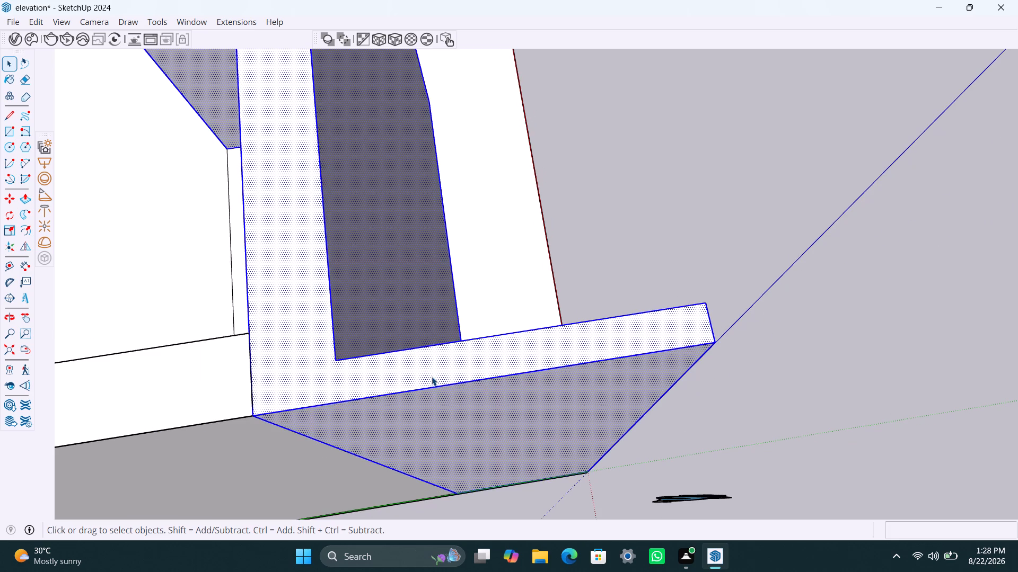
{"action": "left_click", "coordinate": [432, 377]}
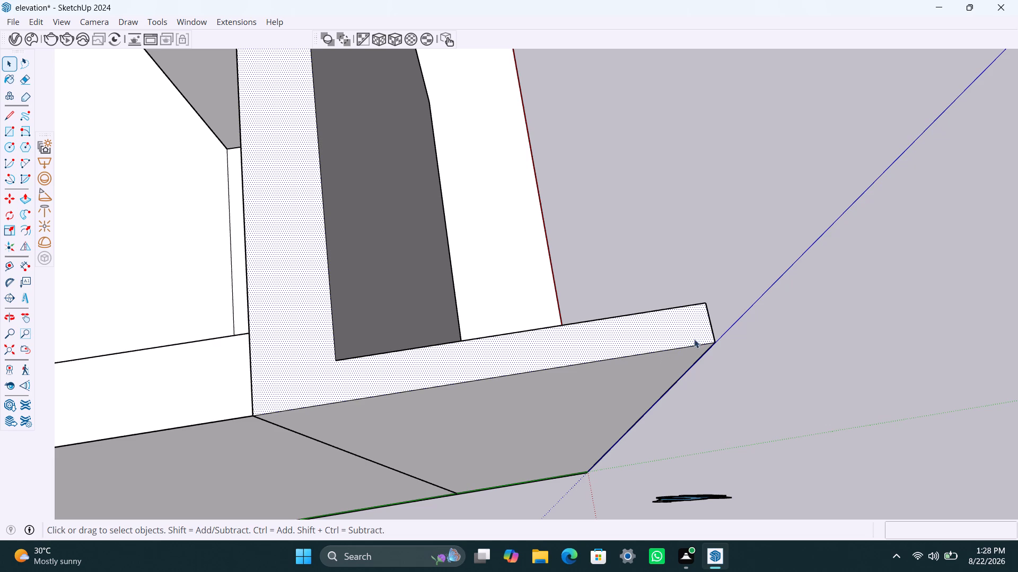
{"action": "left_click", "coordinate": [707, 321]}
{"action": "left_click", "coordinate": [709, 323]}
{"action": "left_click", "coordinate": [709, 324]}
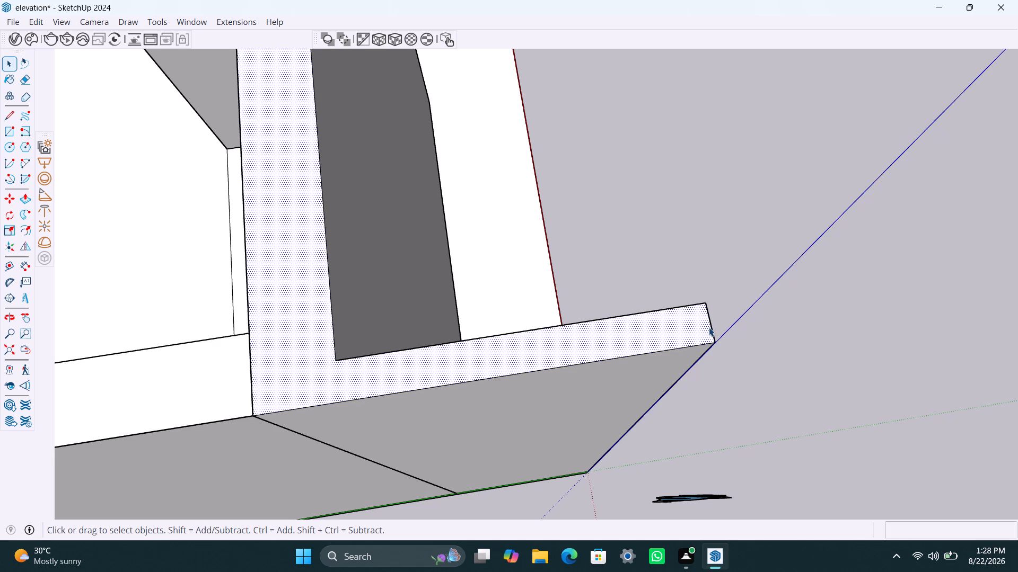
{"action": "left_click", "coordinate": [709, 327]}
{"action": "left_click", "coordinate": [710, 328]}
{"action": "key", "text": "m"}
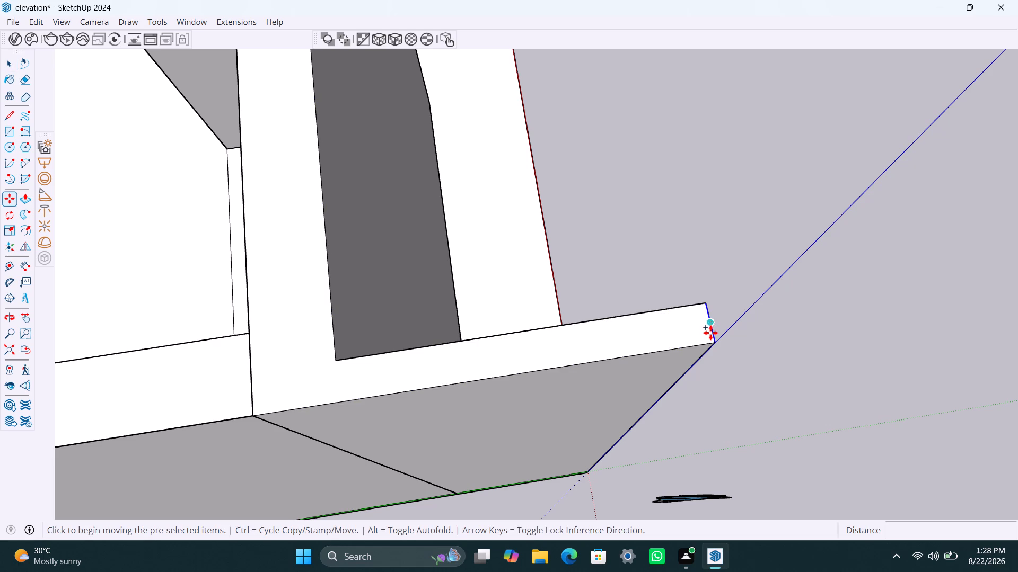
{"action": "left_click", "coordinate": [713, 342]}
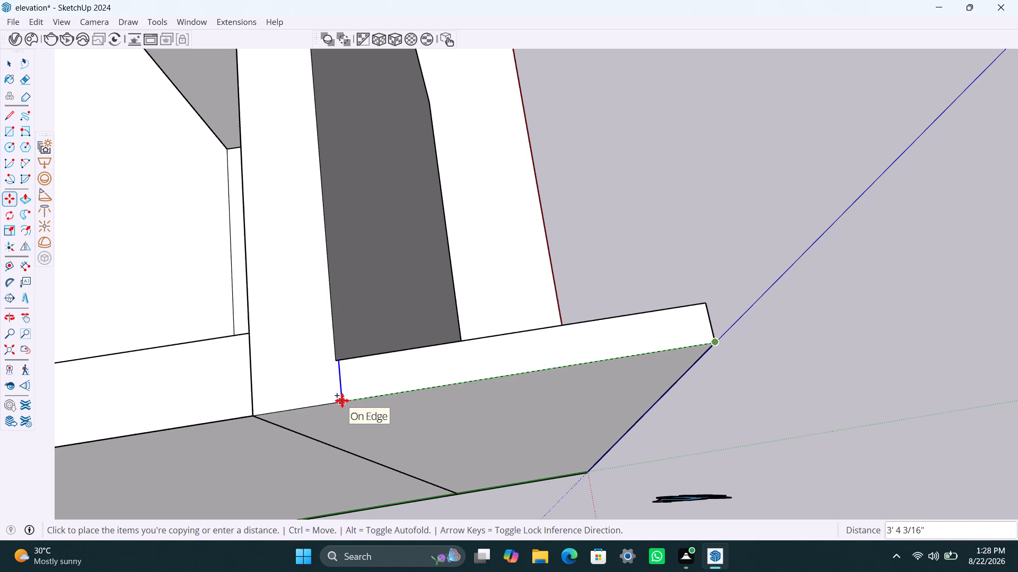
{"action": "left_click", "coordinate": [340, 400]}
{"action": "key", "text": "space"}
Push/Pull the separated top face of the 4.5" front section down by 4'.
{"action": "left_click", "coordinate": [388, 381]}
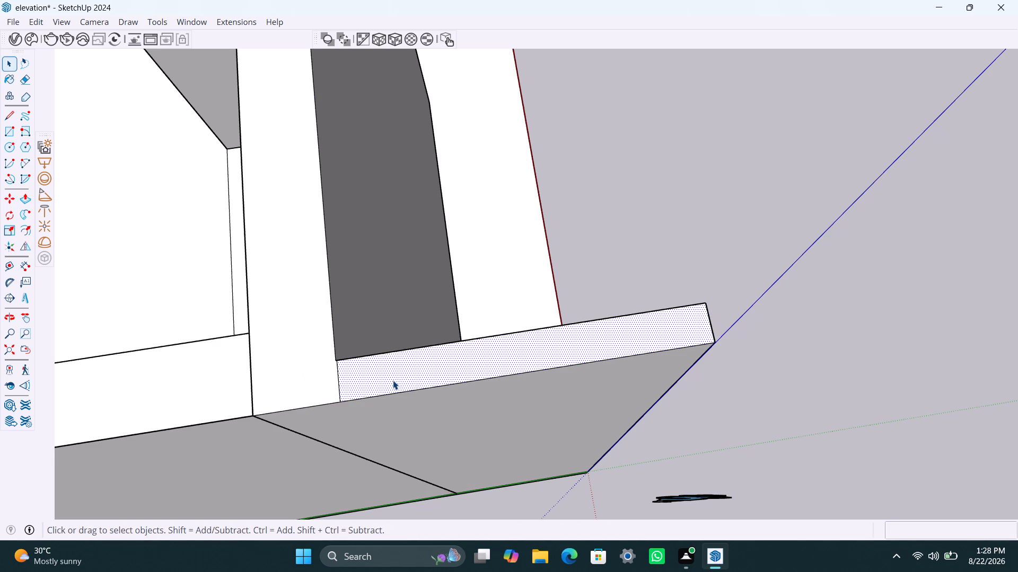
{"action": "key", "text": "p"}
{"action": "left_click", "coordinate": [393, 380]}
{"action": "scroll", "coordinate": [408, 409], "scroll_direction": "down", "scroll_amount": 4}
{"action": "middle_click_drag", "start_coordinate": [408, 409], "coordinate": [340, 404]}
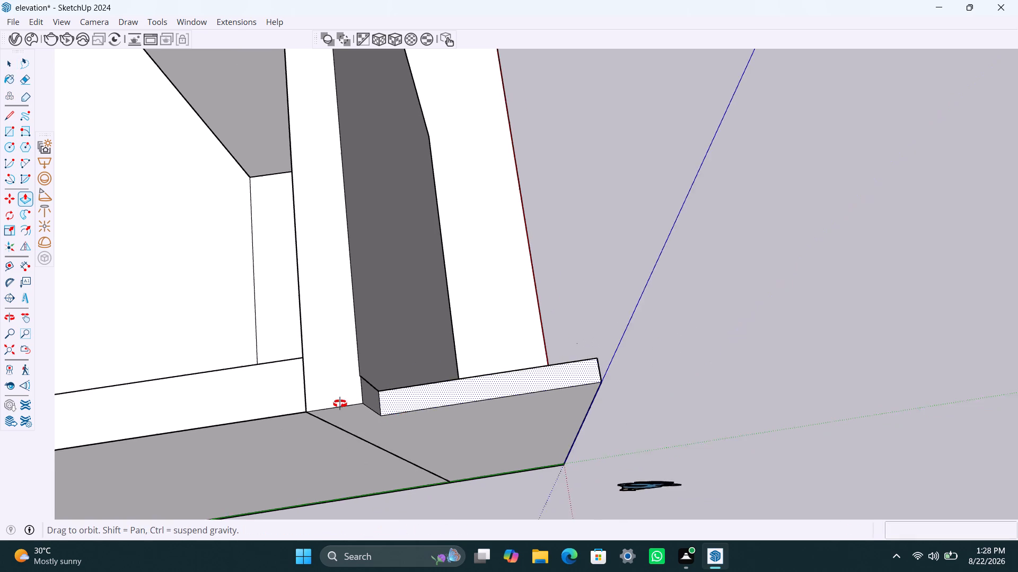
{"action": "middle_click_drag", "start_coordinate": [340, 404], "coordinate": [103, 364]}
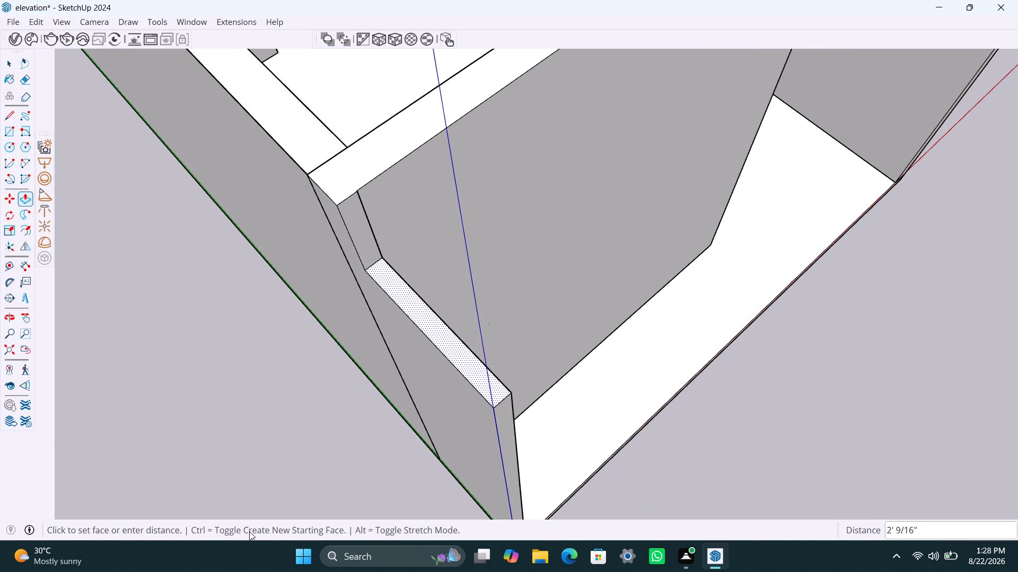
{"action": "type", "text": "4'"}
{"action": "key", "text": "Return"}
{"action": "key", "text": "space"}
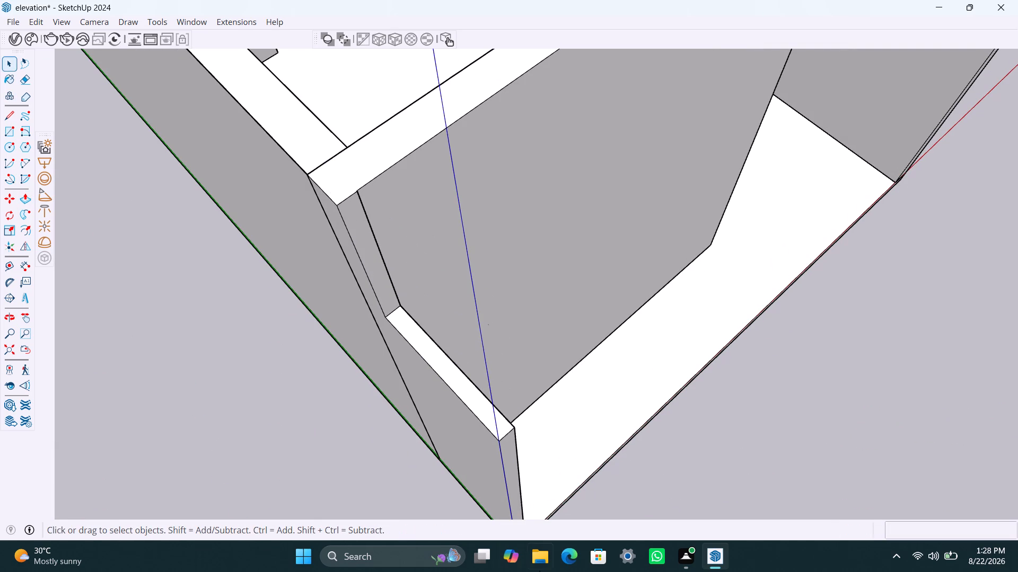
{"action": "left_click", "coordinate": [696, 475]}
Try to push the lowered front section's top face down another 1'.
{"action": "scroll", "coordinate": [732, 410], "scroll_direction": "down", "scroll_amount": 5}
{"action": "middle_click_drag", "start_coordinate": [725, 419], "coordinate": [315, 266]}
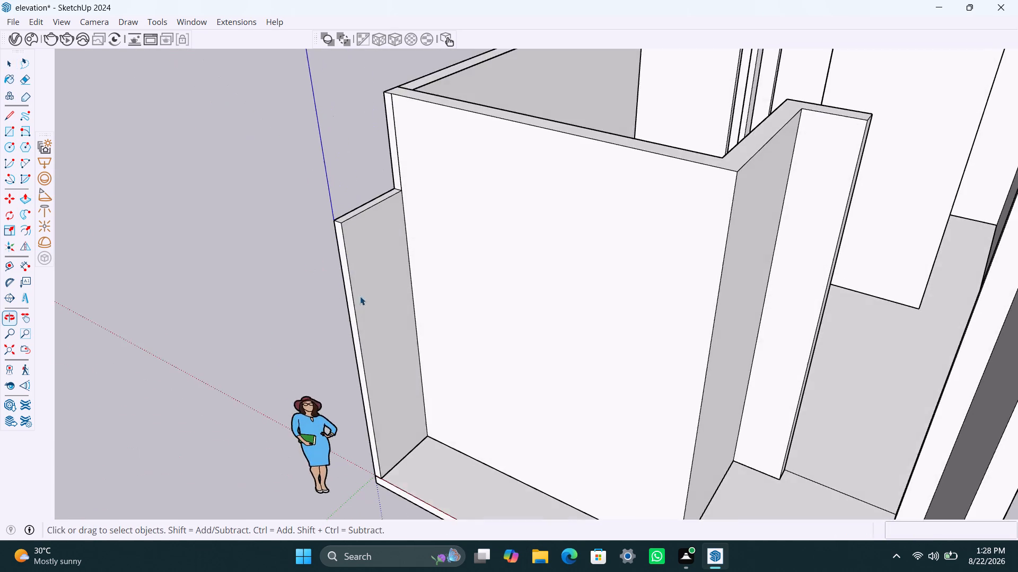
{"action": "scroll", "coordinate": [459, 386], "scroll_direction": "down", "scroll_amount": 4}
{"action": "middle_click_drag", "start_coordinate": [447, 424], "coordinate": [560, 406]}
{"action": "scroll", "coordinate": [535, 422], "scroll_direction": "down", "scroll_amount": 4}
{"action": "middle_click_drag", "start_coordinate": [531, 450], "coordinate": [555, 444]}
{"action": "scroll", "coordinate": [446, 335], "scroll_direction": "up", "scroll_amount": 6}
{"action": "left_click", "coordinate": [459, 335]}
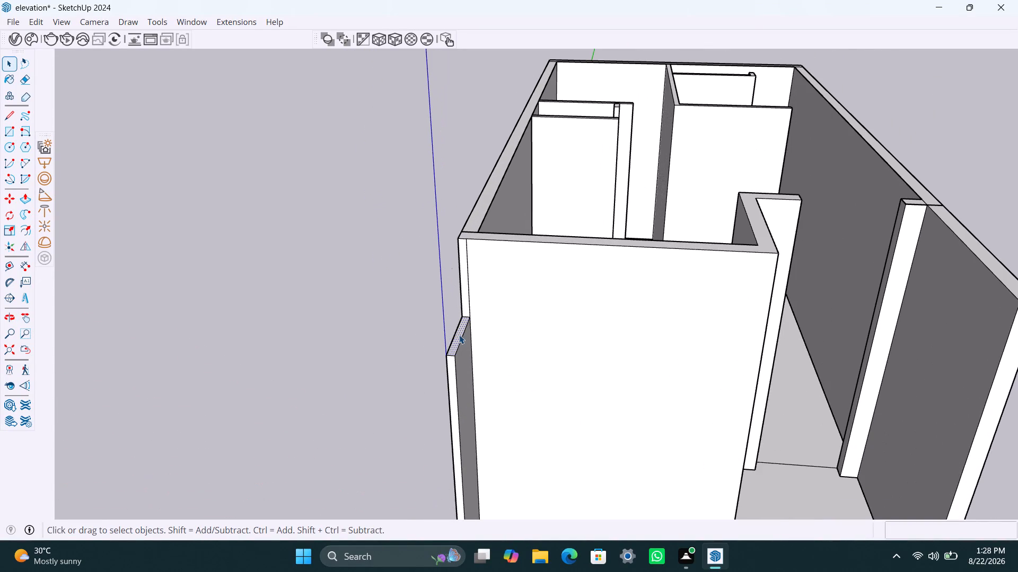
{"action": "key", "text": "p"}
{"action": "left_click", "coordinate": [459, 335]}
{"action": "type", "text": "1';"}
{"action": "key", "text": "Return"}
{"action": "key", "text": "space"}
Save the model.
{"action": "key", "text": "ctrl+s"}
Push/Pull the front section's top face down a further 1'.
{"action": "key", "text": "space"}
{"action": "left_click", "coordinate": [458, 337]}
{"action": "key", "text": "p"}
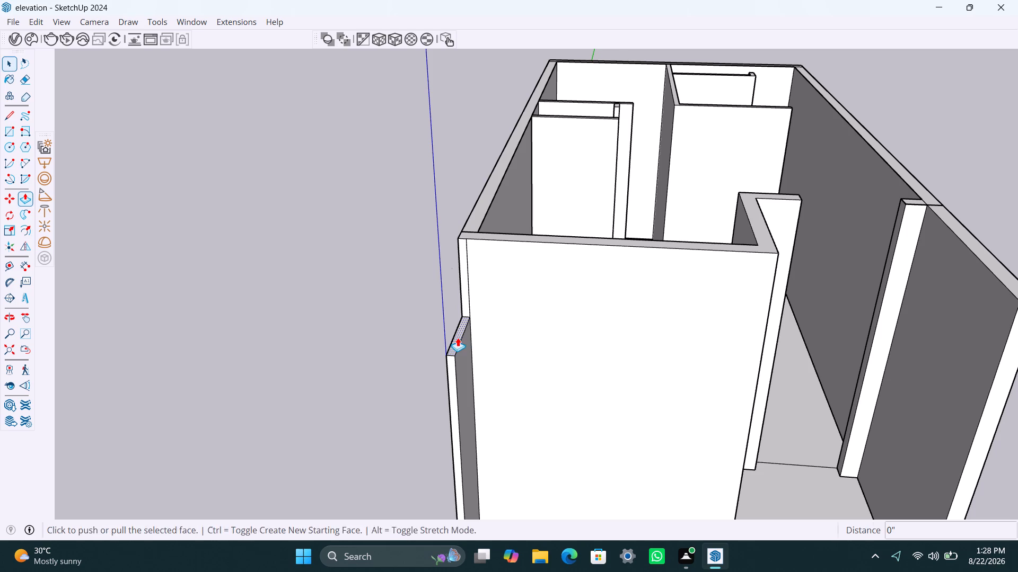
{"action": "left_click", "coordinate": [458, 337]}
{"action": "type", "text": "1'"}
{"action": "key", "text": "Return"}
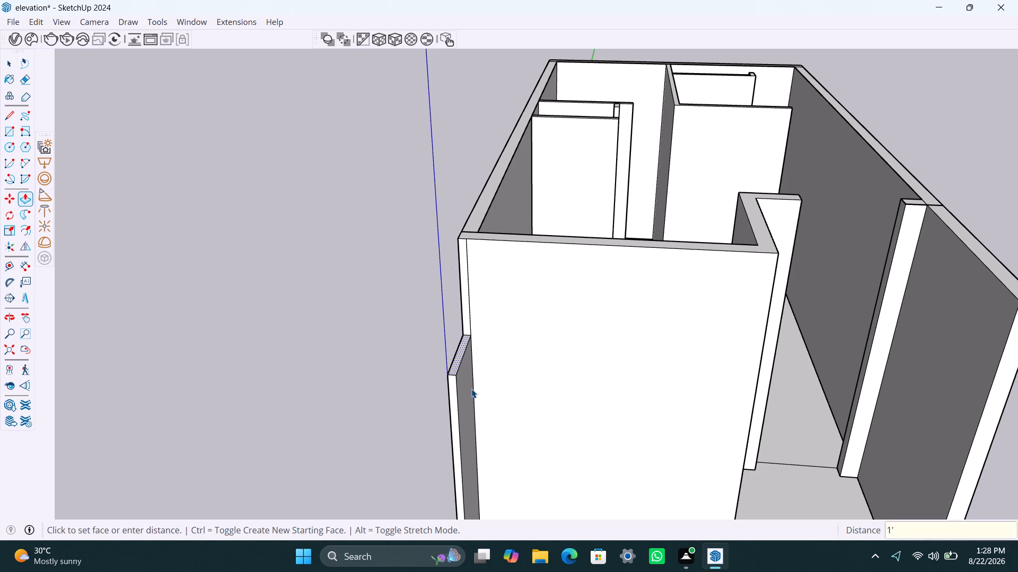
{"action": "key", "text": "space"}
Examine the lowered front section from both sides and where it meets the cross wall.
{"action": "scroll", "coordinate": [440, 346], "scroll_direction": "down", "scroll_amount": 4}
{"action": "middle_click_drag", "start_coordinate": [208, 395], "coordinate": [516, 299]}
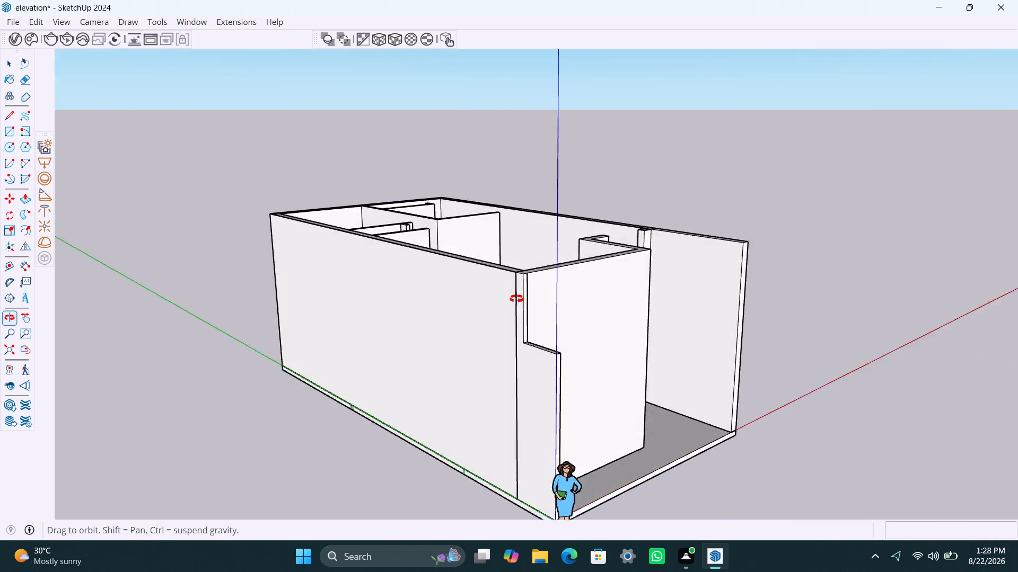
{"action": "middle_click_drag", "start_coordinate": [516, 299], "coordinate": [520, 297]}
{"action": "scroll", "coordinate": [580, 338], "scroll_direction": "up", "scroll_amount": 3}
{"action": "middle_click_drag", "start_coordinate": [586, 325], "coordinate": [43, 354]}
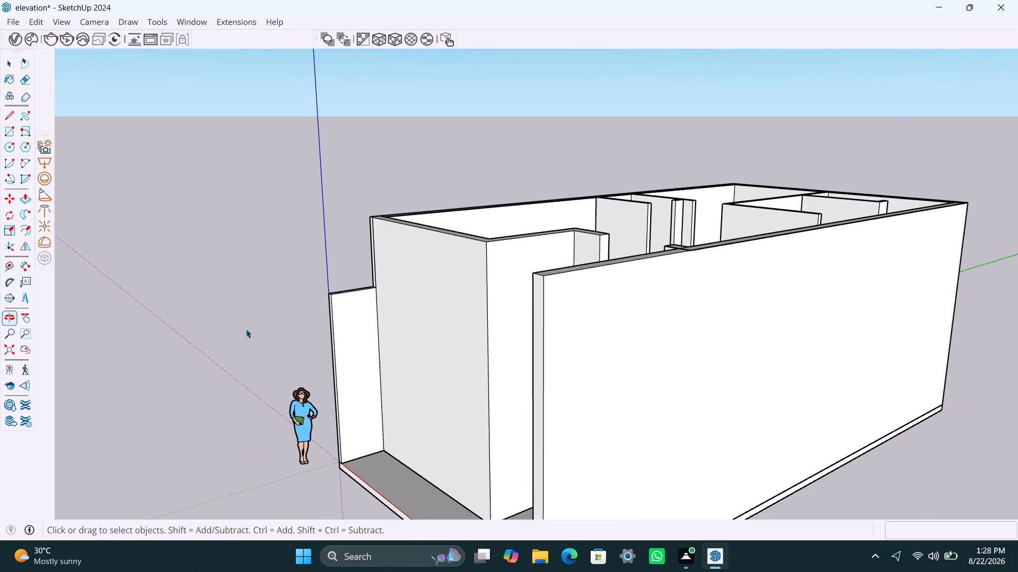
{"action": "scroll", "coordinate": [359, 251], "scroll_direction": "up", "scroll_amount": 3}
{"action": "middle_click_drag", "start_coordinate": [376, 305], "coordinate": [521, 314]}
{"action": "scroll", "coordinate": [387, 280], "scroll_direction": "up", "scroll_amount": 3}
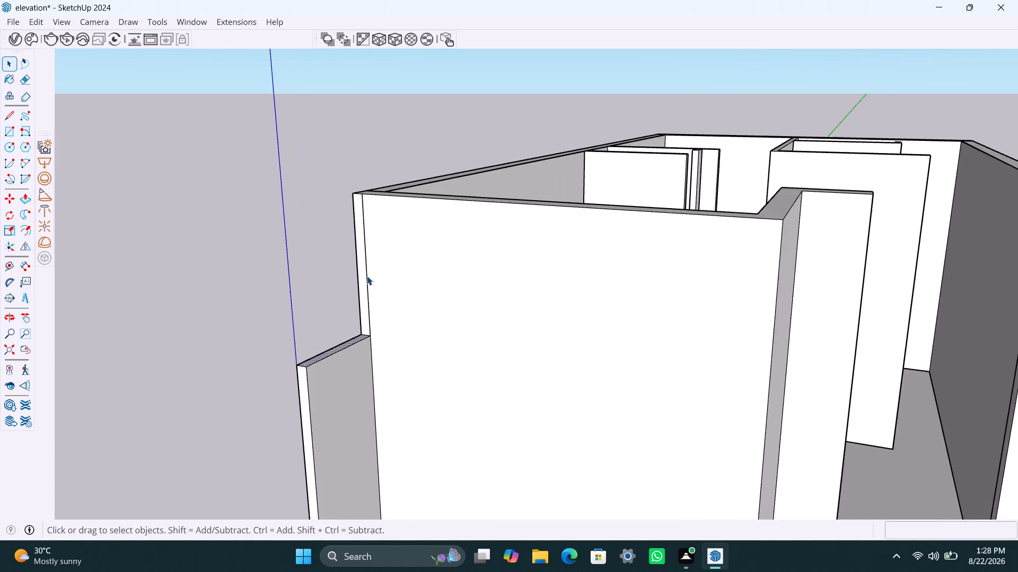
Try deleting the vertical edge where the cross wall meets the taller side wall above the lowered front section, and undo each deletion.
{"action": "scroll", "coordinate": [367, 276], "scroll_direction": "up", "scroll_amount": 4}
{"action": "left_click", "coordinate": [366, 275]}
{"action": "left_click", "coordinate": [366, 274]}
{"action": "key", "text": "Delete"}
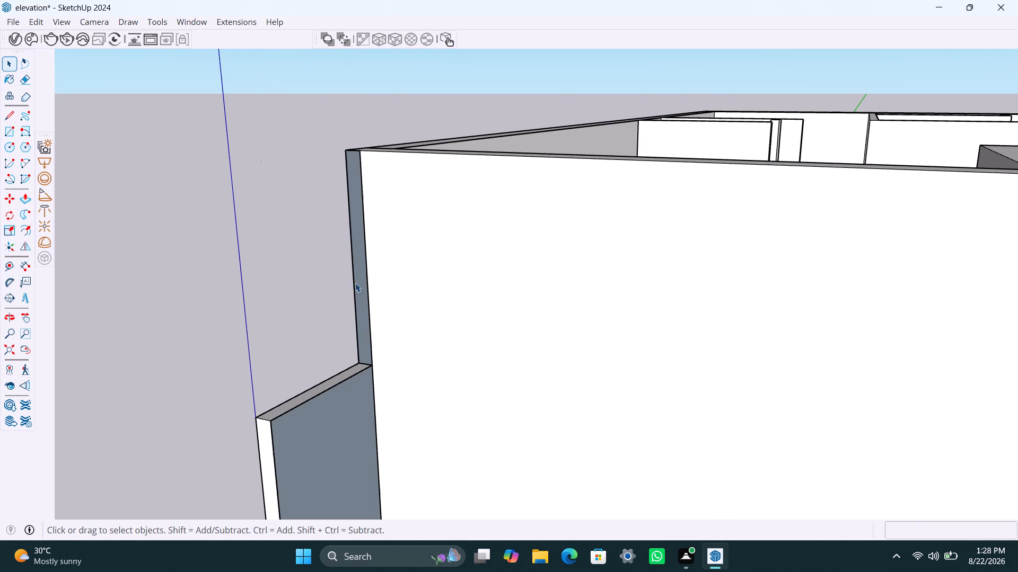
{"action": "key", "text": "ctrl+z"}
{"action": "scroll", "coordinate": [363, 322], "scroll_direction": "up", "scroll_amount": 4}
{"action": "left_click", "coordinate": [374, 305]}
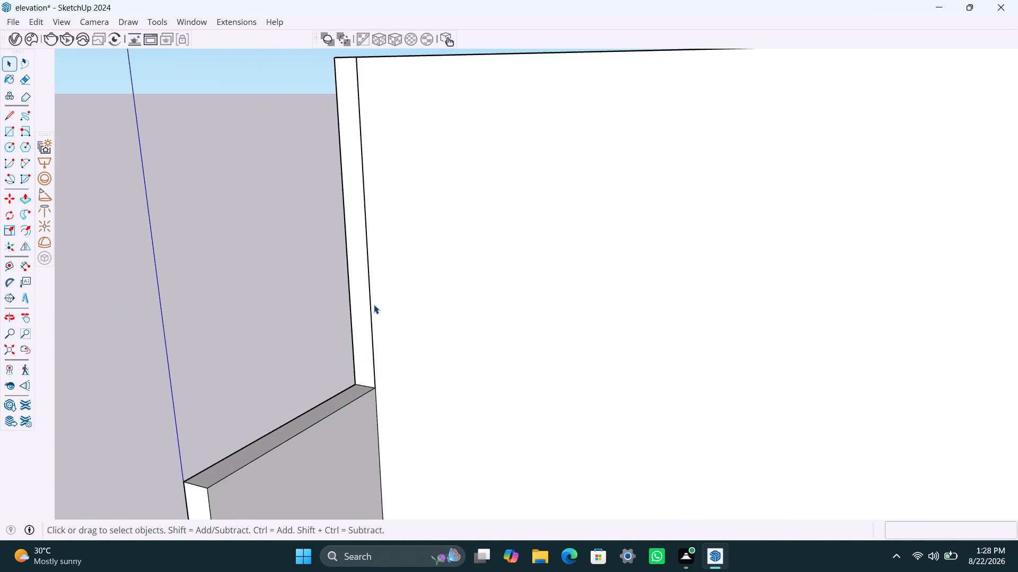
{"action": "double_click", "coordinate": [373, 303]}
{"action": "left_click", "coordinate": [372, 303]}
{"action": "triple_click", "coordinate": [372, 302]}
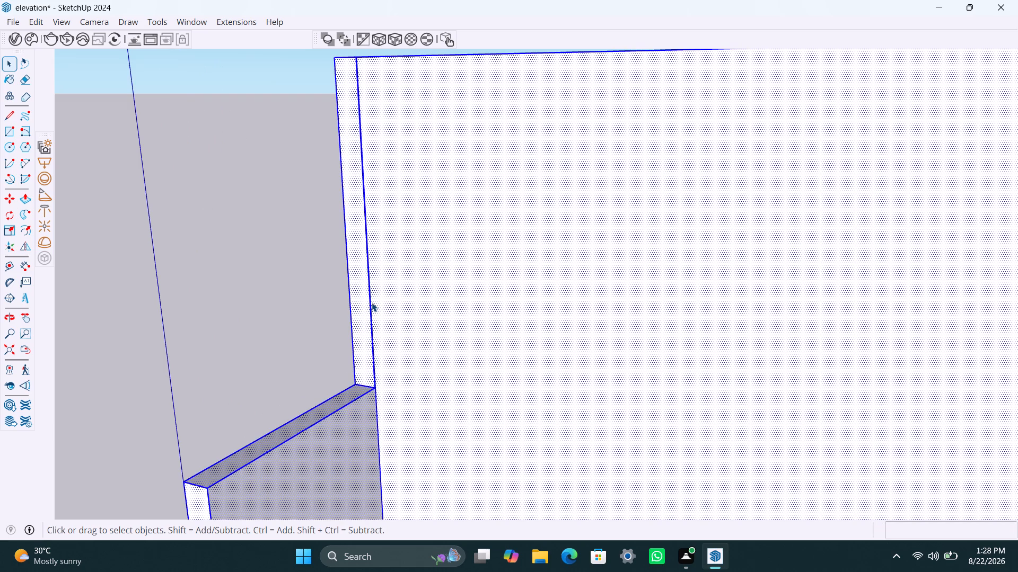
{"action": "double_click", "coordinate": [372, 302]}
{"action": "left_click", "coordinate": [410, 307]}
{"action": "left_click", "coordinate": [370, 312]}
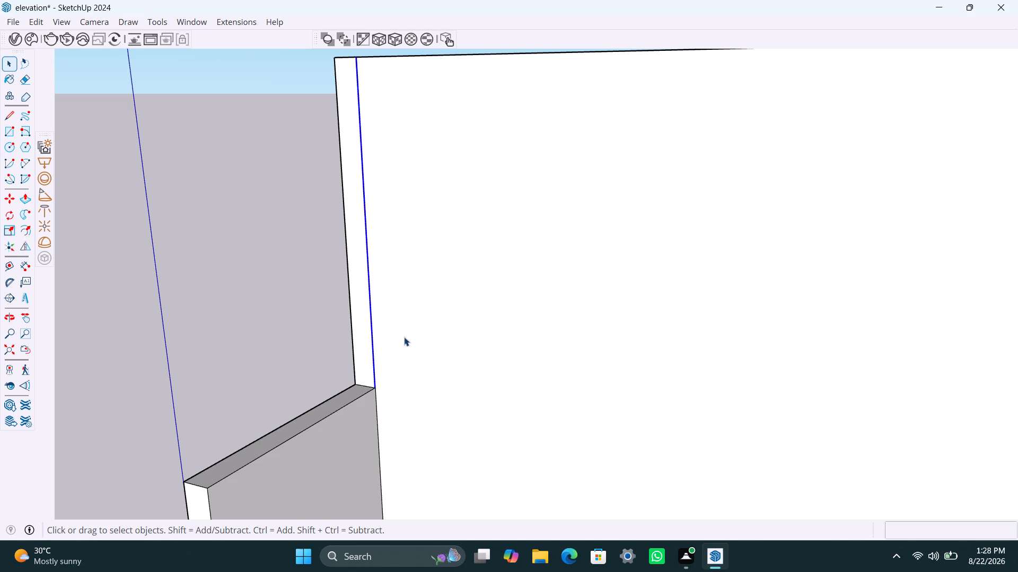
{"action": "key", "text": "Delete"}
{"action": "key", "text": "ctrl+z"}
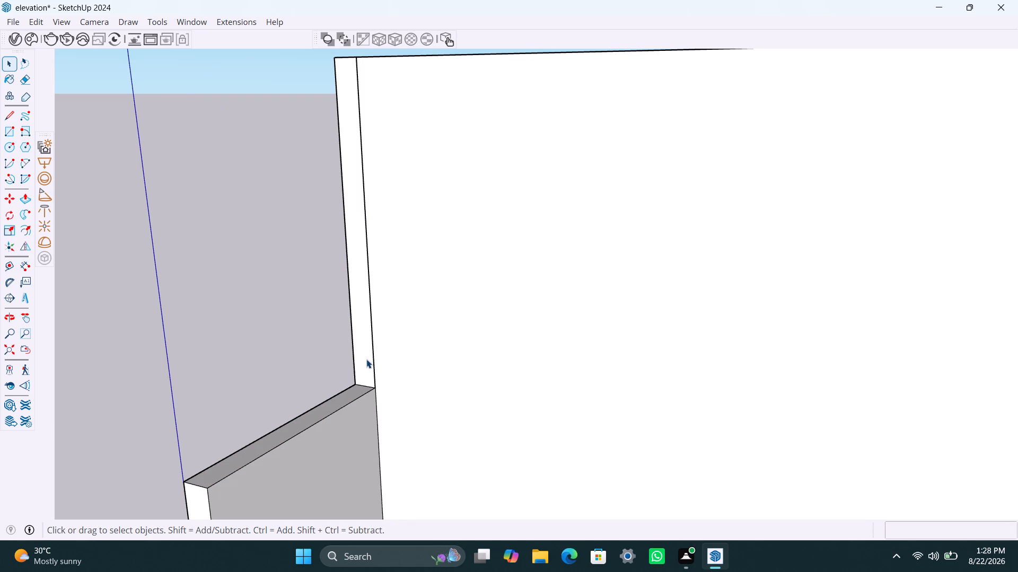
Copy the vertical front edge of the lowered side wall section 4.5" inward along its inner face.
{"action": "middle_click_drag", "start_coordinate": [294, 349], "coordinate": [364, 353]}
{"action": "scroll", "coordinate": [370, 301], "scroll_direction": "down", "scroll_amount": 14}
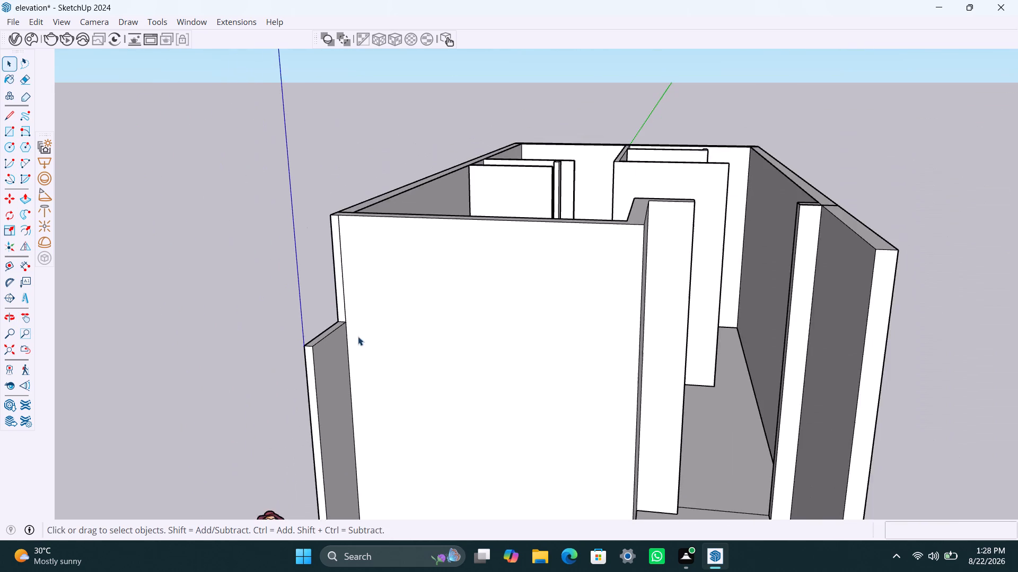
{"action": "middle_click_drag", "start_coordinate": [358, 336], "coordinate": [77, 324]}
{"action": "middle_click_drag", "start_coordinate": [352, 404], "coordinate": [292, 404]}
{"action": "scroll", "coordinate": [329, 356], "scroll_direction": "up", "scroll_amount": 3}
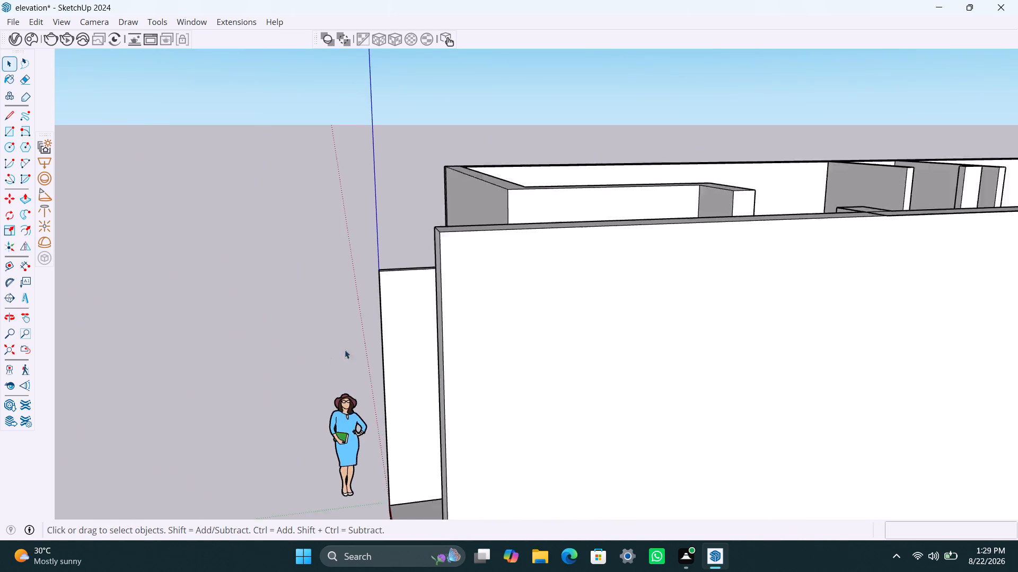
{"action": "middle_click_drag", "start_coordinate": [402, 382], "coordinate": [374, 414]}
{"action": "middle_click_drag", "start_coordinate": [441, 330], "coordinate": [454, 274], "text": "shift"}
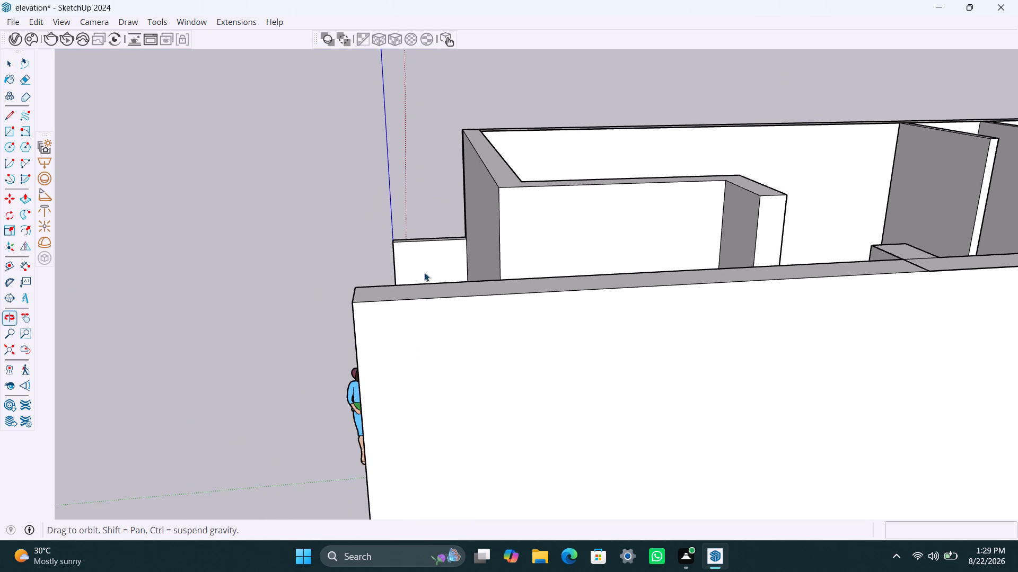
{"action": "scroll", "coordinate": [410, 269], "scroll_direction": "up", "scroll_amount": 4}
{"action": "middle_click_drag", "start_coordinate": [440, 288], "coordinate": [447, 387]}
{"action": "scroll", "coordinate": [446, 380], "scroll_direction": "down", "scroll_amount": 11}
{"action": "middle_click_drag", "start_coordinate": [428, 422], "coordinate": [427, 413], "text": "shift"}
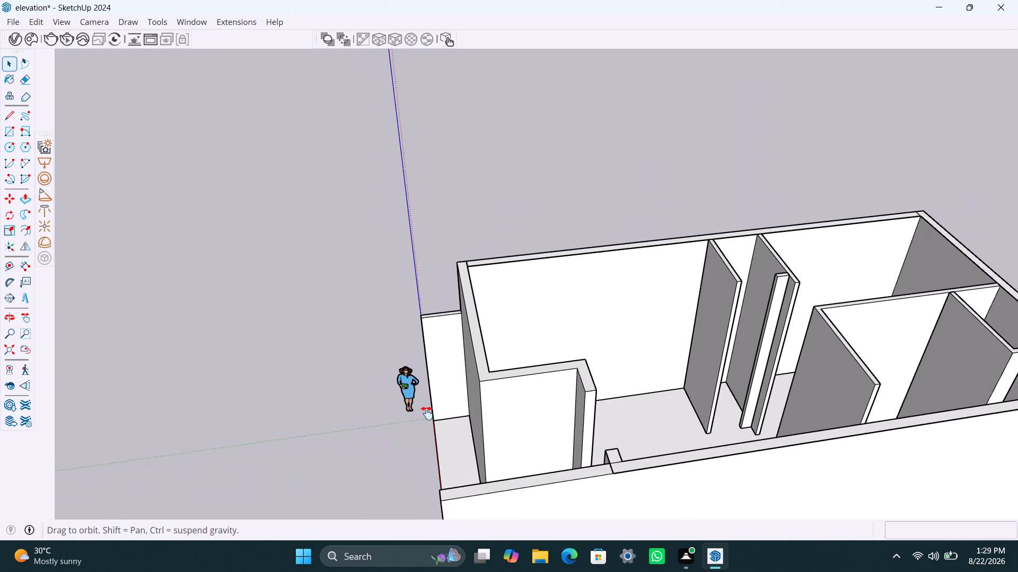
{"action": "middle_click_drag", "start_coordinate": [427, 413], "coordinate": [425, 374], "text": "shift"}
{"action": "scroll", "coordinate": [444, 360], "scroll_direction": "up", "scroll_amount": 2}
{"action": "middle_click_drag", "start_coordinate": [461, 377], "coordinate": [436, 424]}
{"action": "scroll", "coordinate": [400, 385], "scroll_direction": "up", "scroll_amount": 3}
{"action": "scroll", "coordinate": [431, 317], "scroll_direction": "up", "scroll_amount": 3}
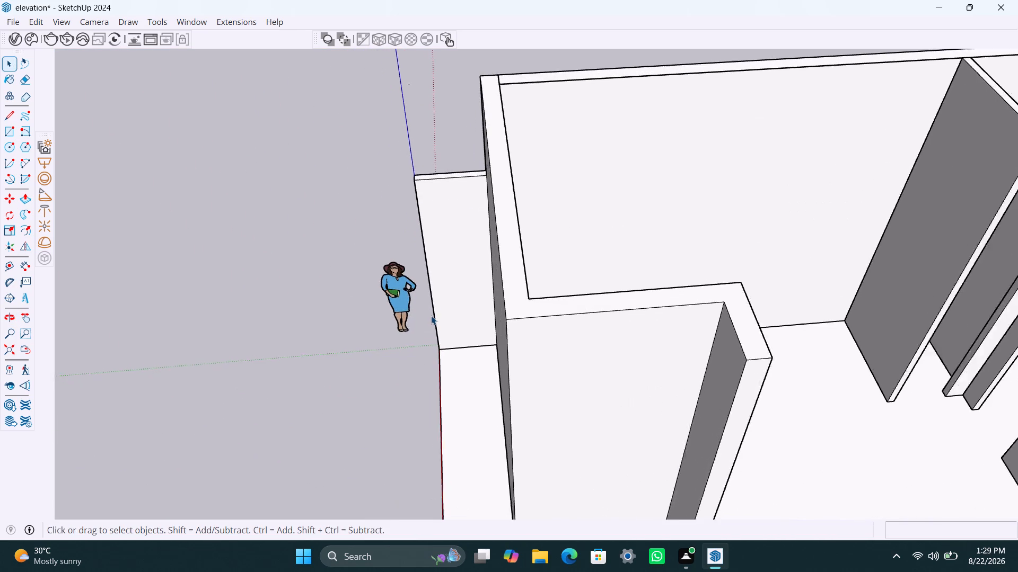
{"action": "left_click", "coordinate": [431, 273]}
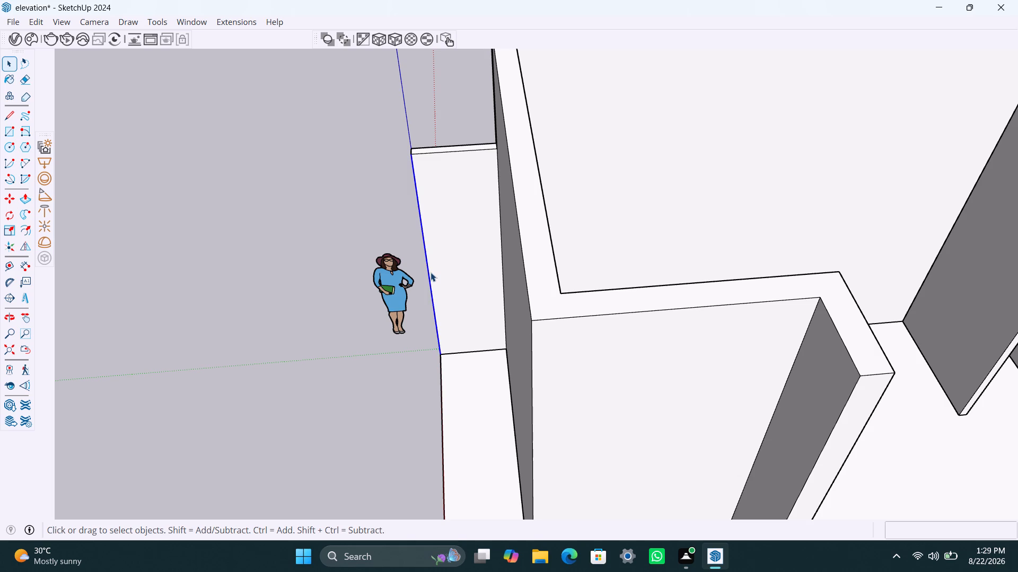
{"action": "key", "text": "m"}
{"action": "left_click", "coordinate": [414, 155]}
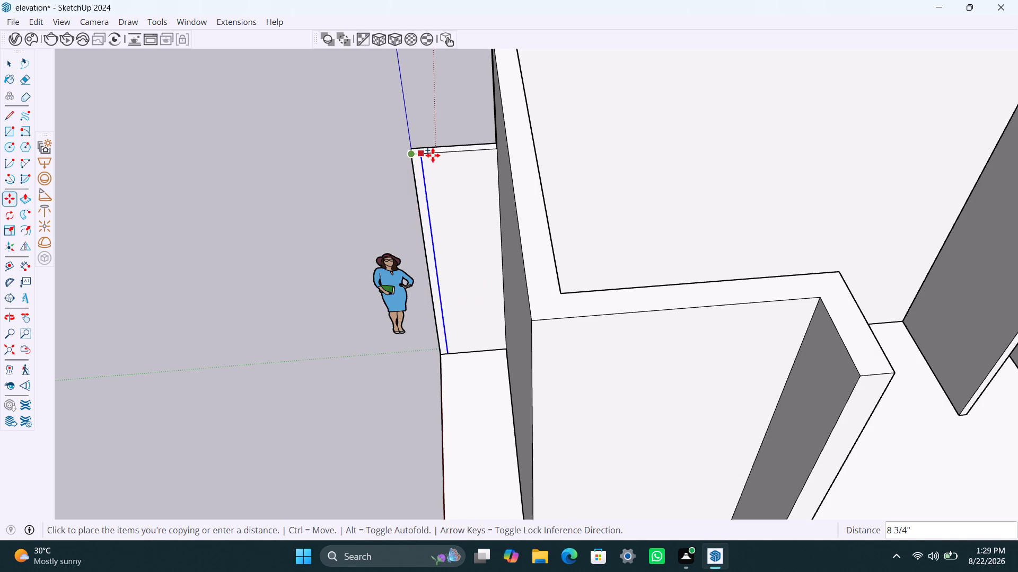
{"action": "type", "text": "9\""}
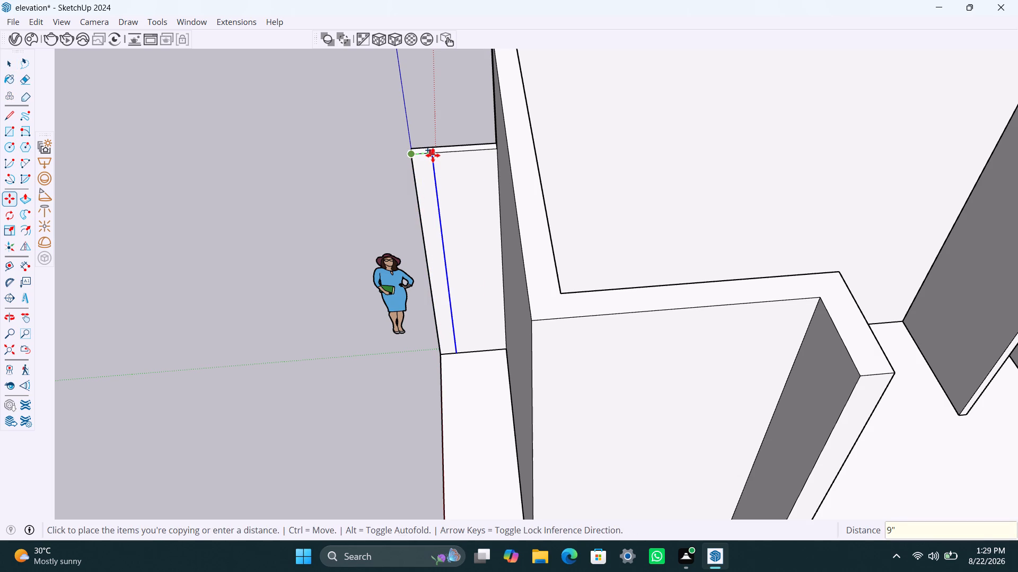
{"action": "key", "text": "BackSpace"}
{"action": "key", "text": "BackSpace"}
{"action": "type", "text": "4.5\""}
{"action": "key", "text": "Return"}
{"action": "key", "text": "space"}
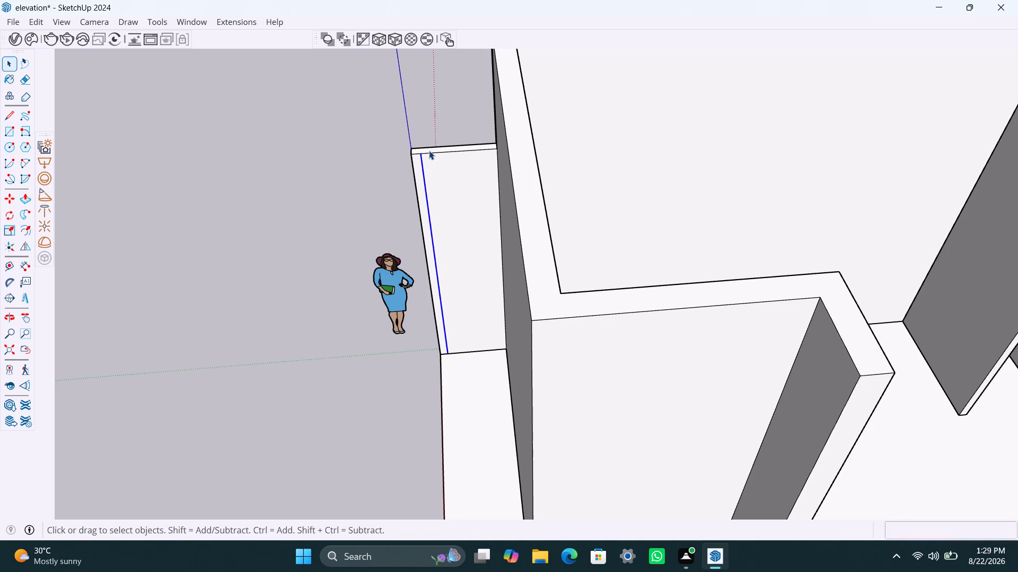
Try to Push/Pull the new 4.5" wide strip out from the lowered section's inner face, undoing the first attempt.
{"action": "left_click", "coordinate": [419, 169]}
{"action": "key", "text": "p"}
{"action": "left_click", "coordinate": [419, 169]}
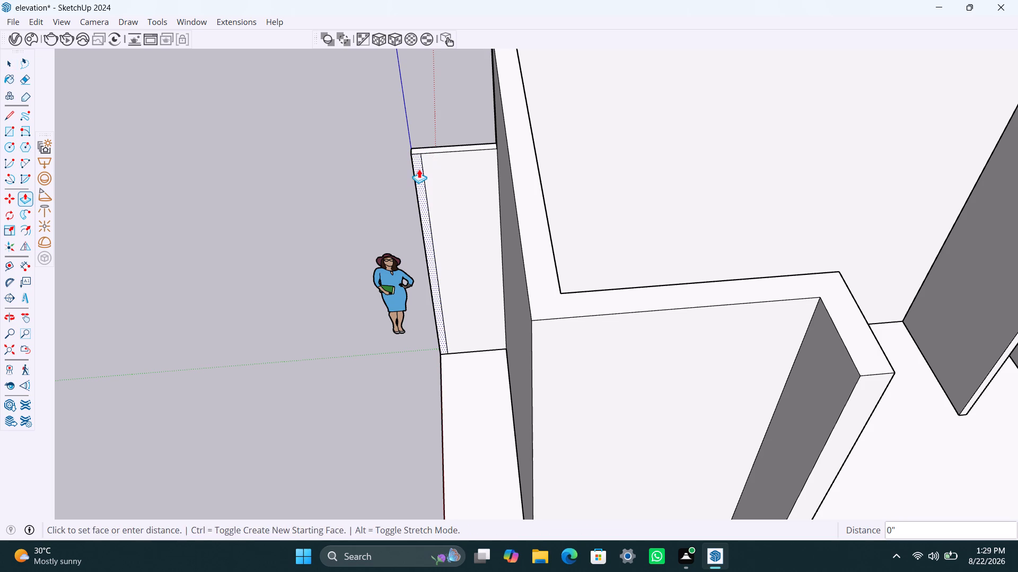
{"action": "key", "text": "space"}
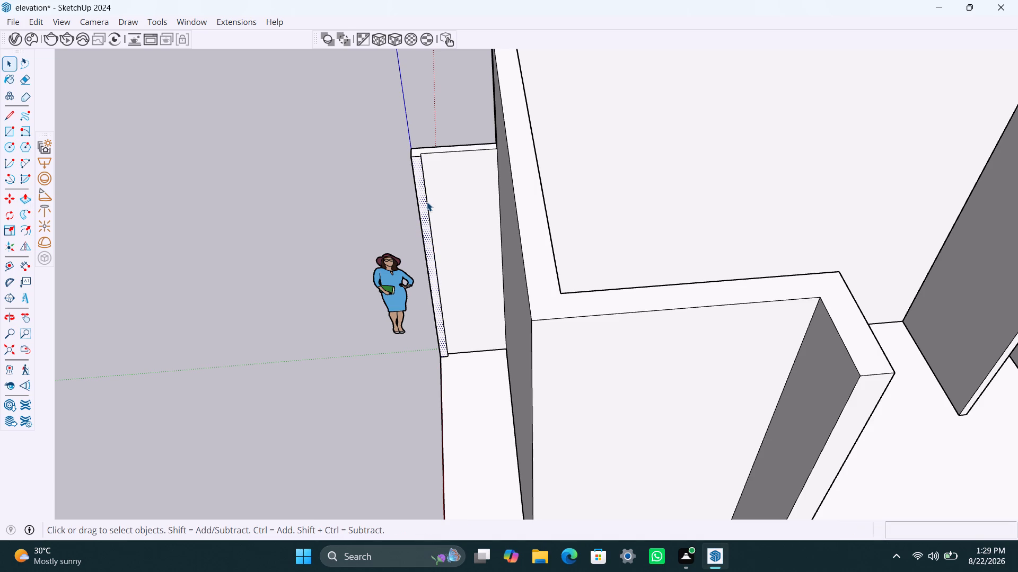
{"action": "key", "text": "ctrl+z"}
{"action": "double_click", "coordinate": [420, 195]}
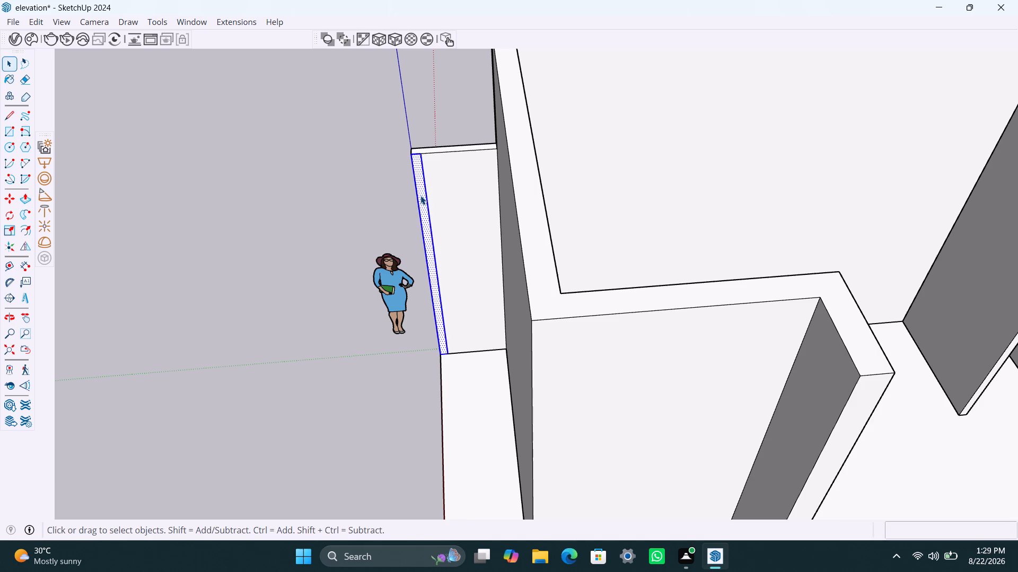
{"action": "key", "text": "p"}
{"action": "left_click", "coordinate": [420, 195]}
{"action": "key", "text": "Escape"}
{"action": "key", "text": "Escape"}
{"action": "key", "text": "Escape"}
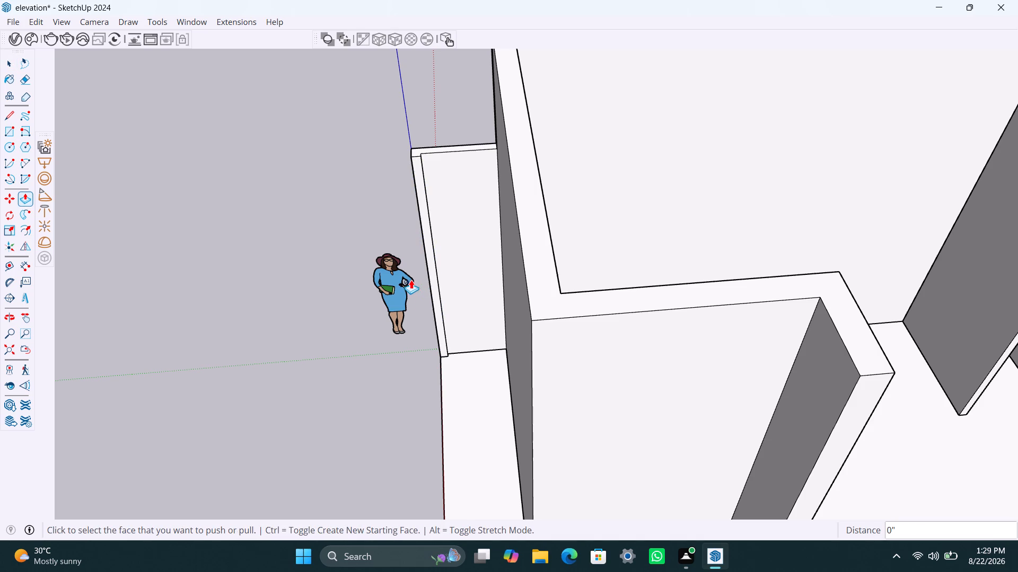
Push/Pull the 4.5" strip about 13' along the slab's front edge, in line with the end of the cross wall behind.
{"action": "scroll", "coordinate": [212, 308], "scroll_direction": "down", "scroll_amount": 4}
{"action": "middle_click_drag", "start_coordinate": [202, 332], "coordinate": [526, 339]}
{"action": "scroll", "coordinate": [403, 407], "scroll_direction": "up", "scroll_amount": 3}
{"action": "middle_click_drag", "start_coordinate": [381, 461], "coordinate": [385, 462]}
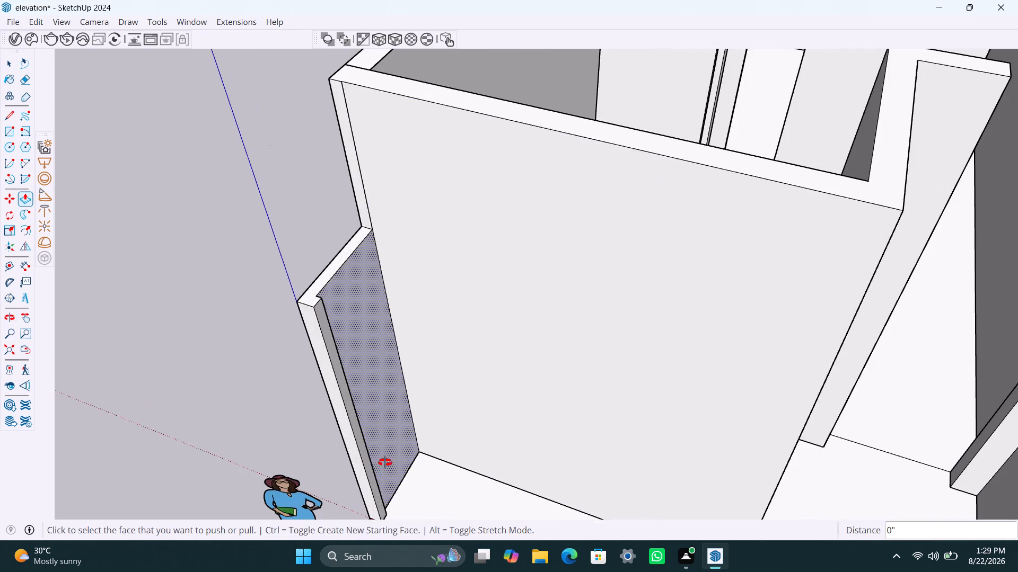
{"action": "middle_click_drag", "start_coordinate": [385, 462], "coordinate": [480, 271]}
{"action": "key", "text": "Escape"}
{"action": "key", "text": "Escape"}
{"action": "key", "text": "Escape"}
{"action": "key", "text": "Escape"}
{"action": "key", "text": "Escape"}
{"action": "key", "text": "Escape"}
{"action": "key", "text": "Escape"}
{"action": "key", "text": "Escape"}
{"action": "key", "text": "Escape"}
{"action": "key", "text": "Escape"}
{"action": "key", "text": "Escape"}
{"action": "key", "text": "Escape"}
{"action": "key", "text": "Escape"}
{"action": "key", "text": "Escape"}
{"action": "key", "text": "Escape"}
{"action": "scroll", "coordinate": [460, 340], "scroll_direction": "down", "scroll_amount": 10}
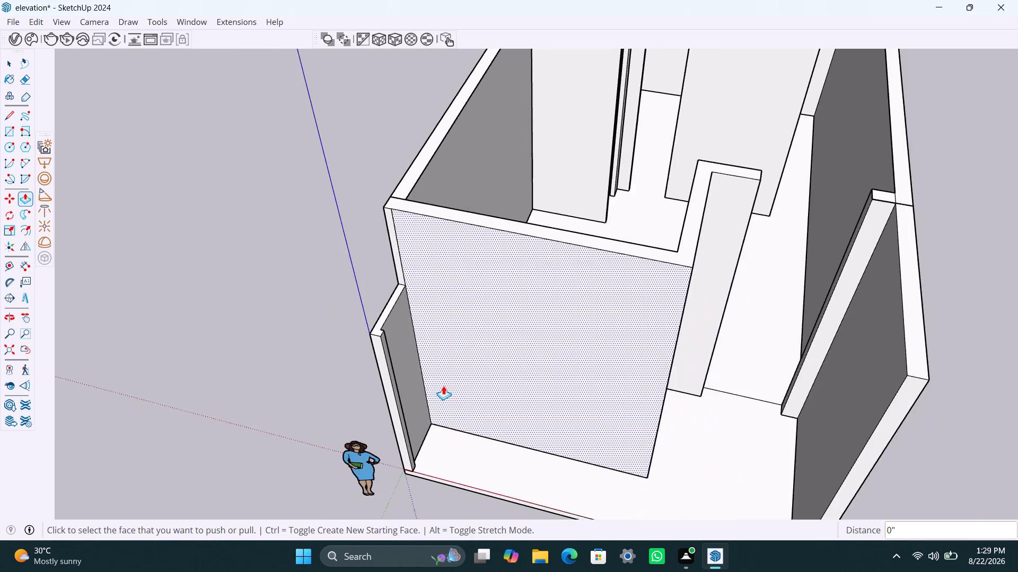
{"action": "scroll", "coordinate": [443, 386], "scroll_direction": "down", "scroll_amount": 3}
{"action": "key", "text": "Escape"}
{"action": "middle_click_drag", "start_coordinate": [497, 452], "coordinate": [510, 393]}
{"action": "scroll", "coordinate": [424, 398], "scroll_direction": "up", "scroll_amount": 9}
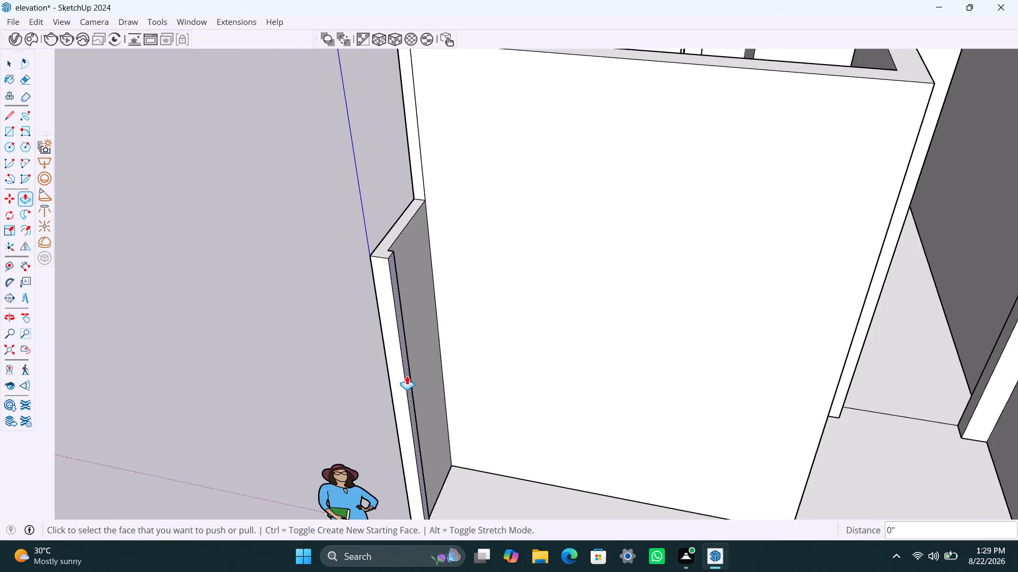
{"action": "scroll", "coordinate": [406, 375], "scroll_direction": "up", "scroll_amount": 4}
{"action": "left_click", "coordinate": [408, 359]}
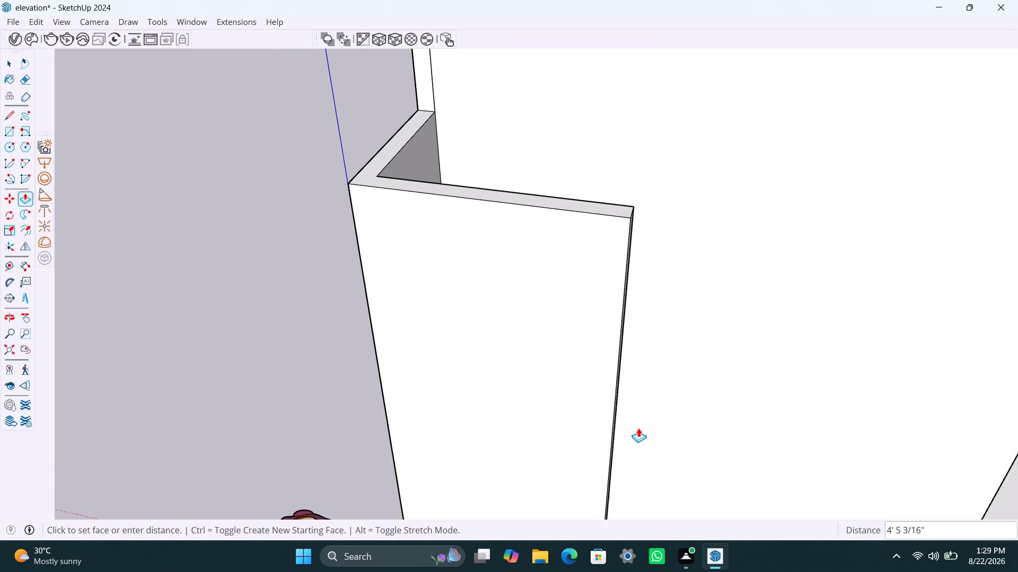
{"action": "scroll", "coordinate": [641, 429], "scroll_direction": "down", "scroll_amount": 20}
{"action": "scroll", "coordinate": [641, 429], "scroll_direction": "down", "scroll_amount": 2}
{"action": "middle_click_drag", "start_coordinate": [670, 436], "coordinate": [626, 353]}
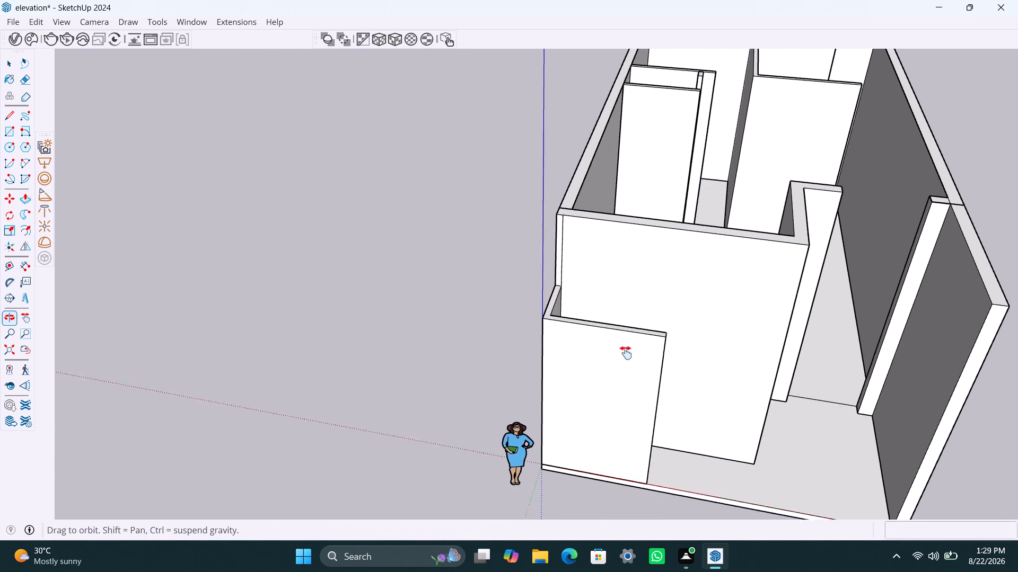
{"action": "middle_click_drag", "start_coordinate": [626, 353], "coordinate": [613, 321]}
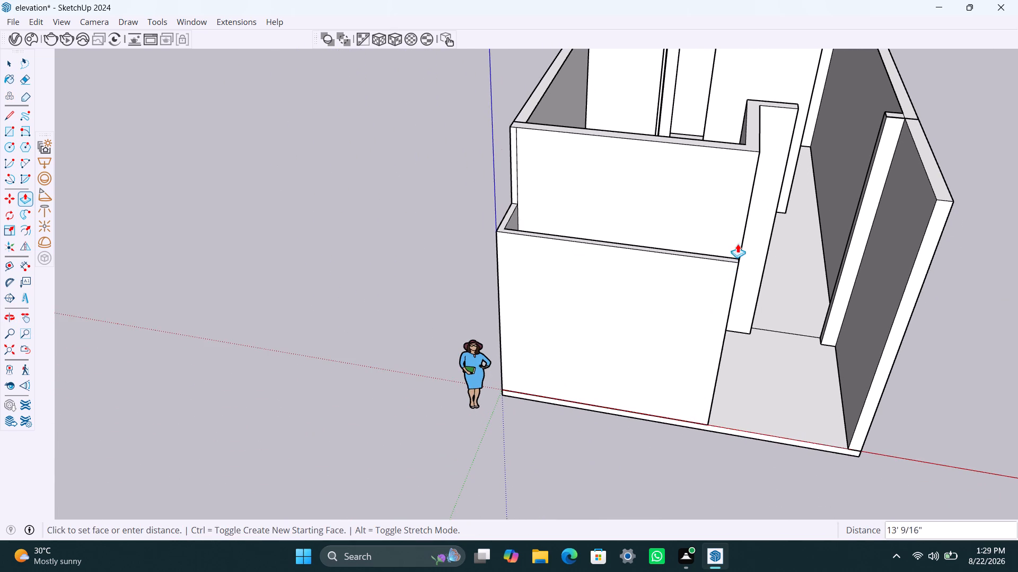
{"action": "left_click", "coordinate": [742, 227]}
{"action": "key", "text": "space"}
{"action": "left_click", "coordinate": [915, 426]}
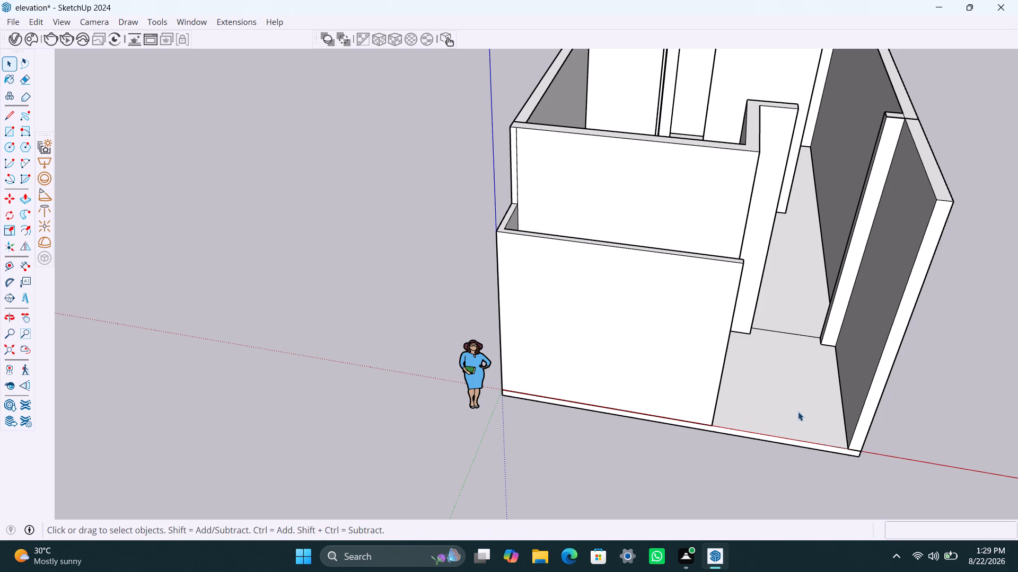
Inside the opposite side wall's group, Push/Pull the front section's top face up about 1 15/16".
{"action": "scroll", "coordinate": [690, 362], "scroll_direction": "down", "scroll_amount": 13}
{"action": "middle_click_drag", "start_coordinate": [659, 372], "coordinate": [567, 368]}
{"action": "scroll", "coordinate": [751, 401], "scroll_direction": "up", "scroll_amount": 3}
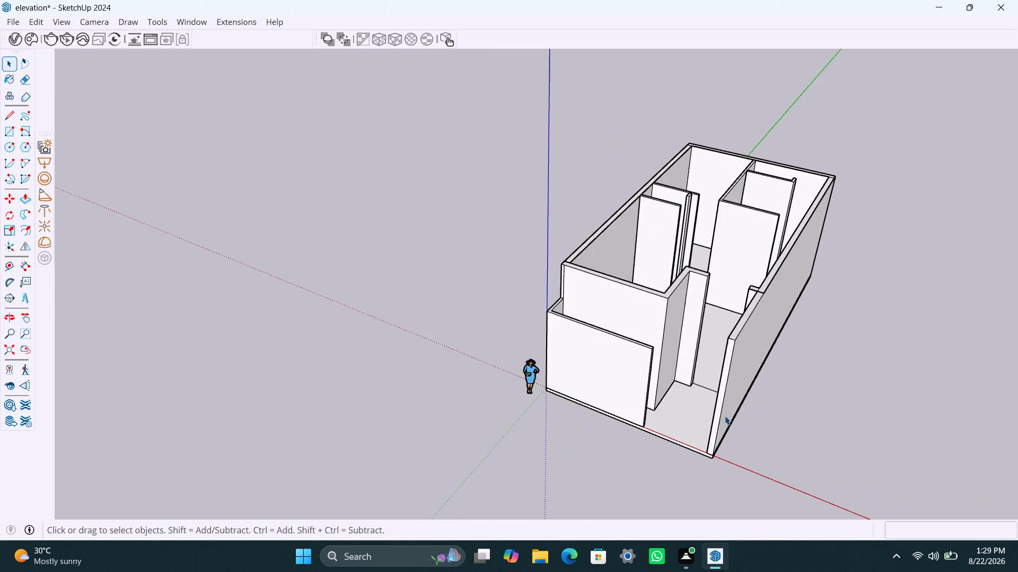
{"action": "middle_click_drag", "start_coordinate": [730, 433], "coordinate": [417, 395]}
{"action": "scroll", "coordinate": [508, 378], "scroll_direction": "down", "scroll_amount": 7}
{"action": "middle_click_drag", "start_coordinate": [595, 414], "coordinate": [587, 282], "text": "shift"}
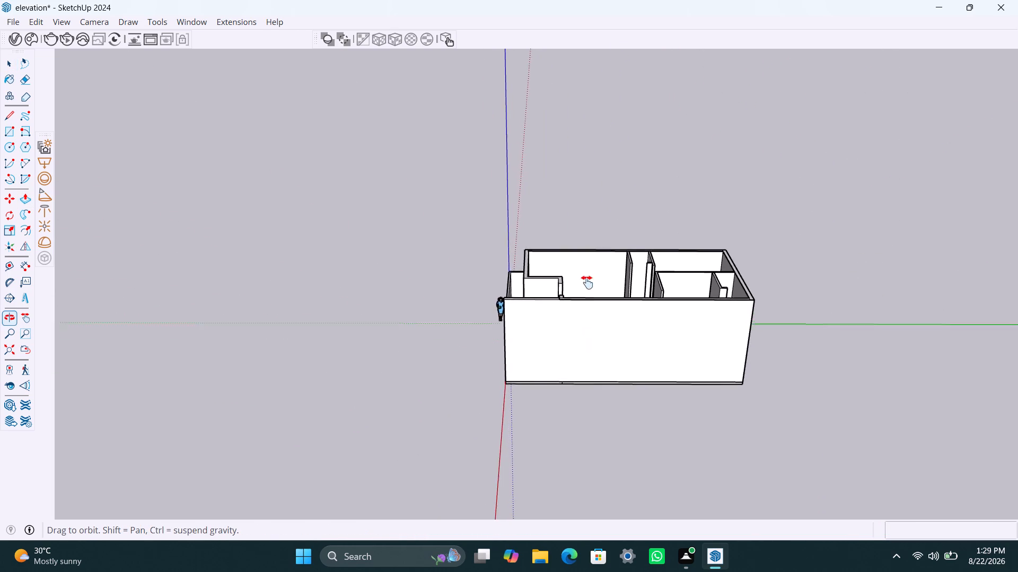
{"action": "middle_click_drag", "start_coordinate": [587, 282], "coordinate": [591, 247], "text": "shift"}
{"action": "scroll", "coordinate": [569, 245], "scroll_direction": "up", "scroll_amount": 4}
{"action": "middle_click_drag", "start_coordinate": [555, 273], "coordinate": [555, 481]}
{"action": "scroll", "coordinate": [503, 333], "scroll_direction": "up", "scroll_amount": 4}
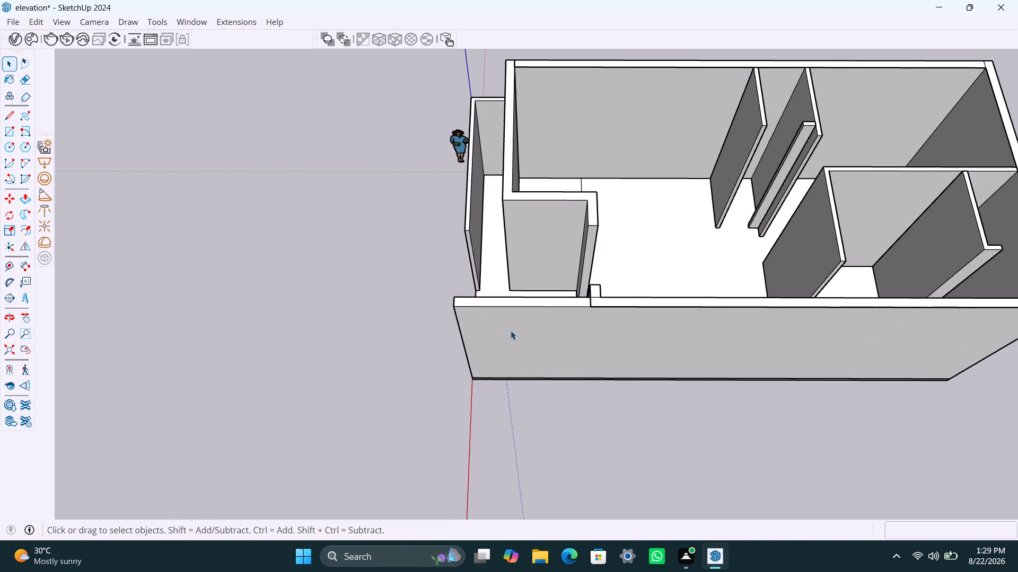
{"action": "middle_click_drag", "start_coordinate": [513, 334], "coordinate": [517, 388]}
{"action": "scroll", "coordinate": [466, 327], "scroll_direction": "up", "scroll_amount": 5}
{"action": "middle_click_drag", "start_coordinate": [466, 348], "coordinate": [527, 307]}
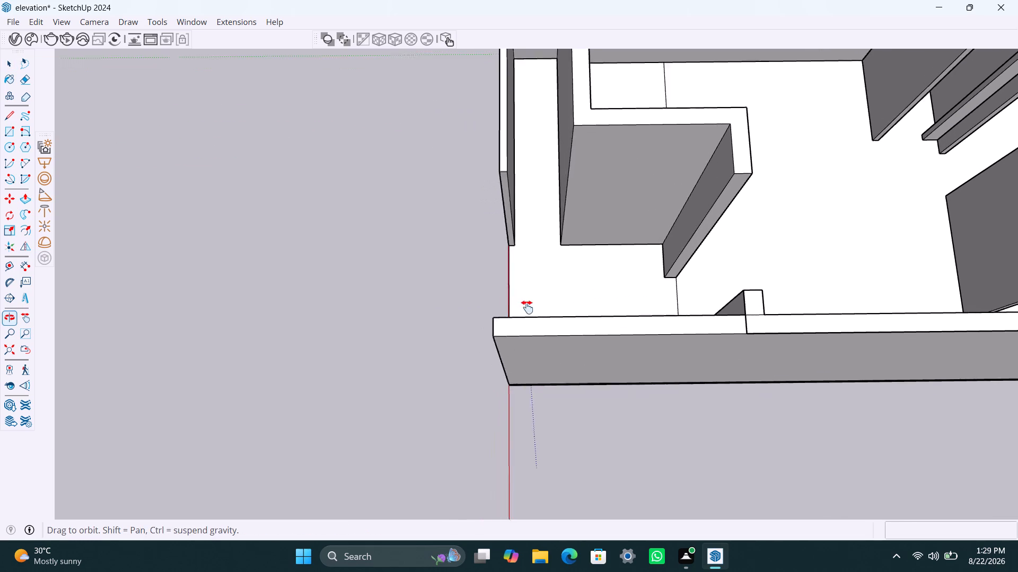
{"action": "middle_click_drag", "start_coordinate": [527, 307], "coordinate": [528, 265]}
{"action": "scroll", "coordinate": [567, 287], "scroll_direction": "up", "scroll_amount": 3}
{"action": "left_click", "coordinate": [573, 258]}
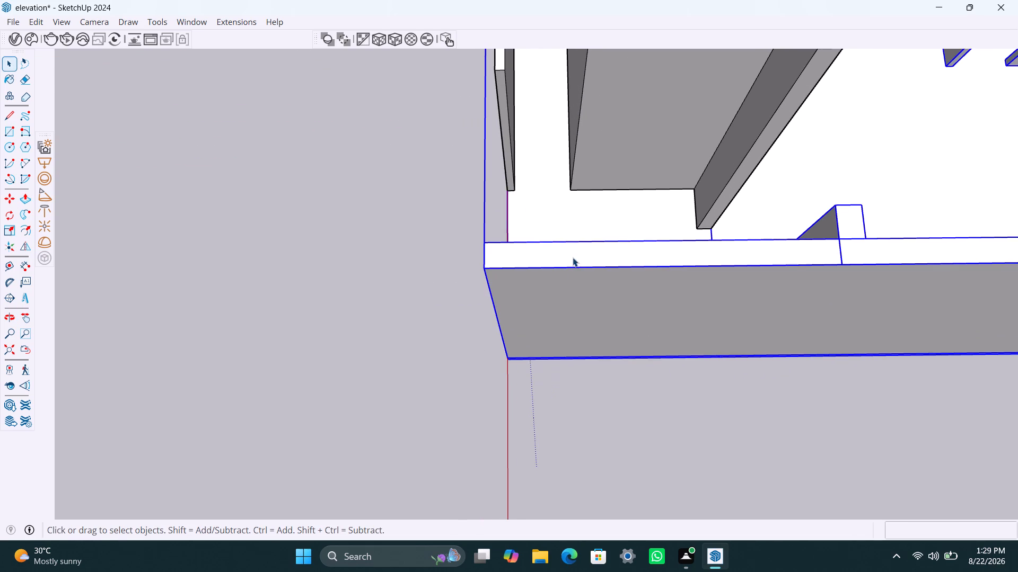
{"action": "triple_click", "coordinate": [573, 257]}
{"action": "double_click", "coordinate": [573, 257]}
{"action": "left_click", "coordinate": [574, 257]}
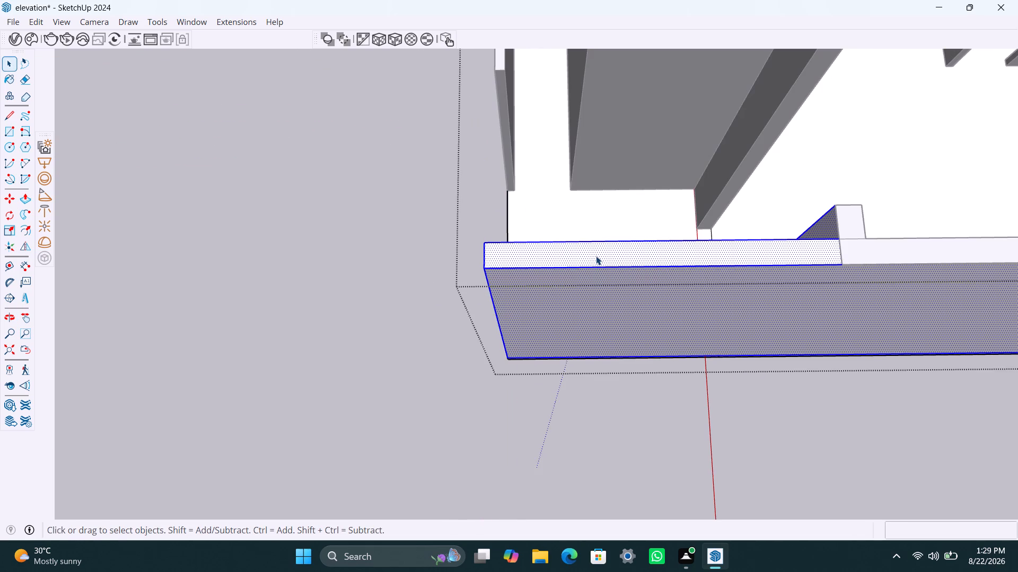
{"action": "left_click", "coordinate": [596, 256]}
{"action": "key", "text": "p"}
{"action": "left_click", "coordinate": [596, 256]}
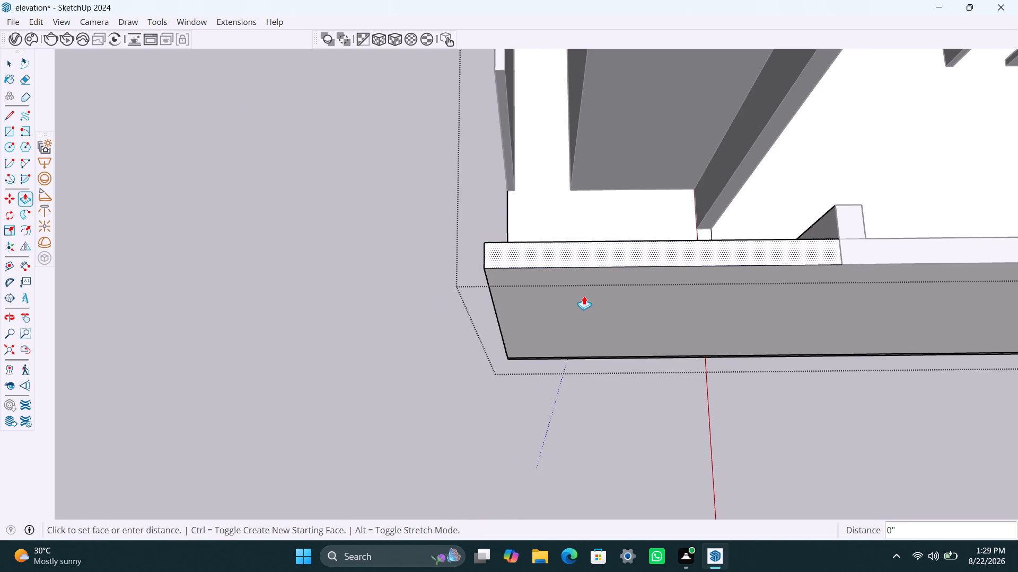
{"action": "left_click", "coordinate": [543, 253]}
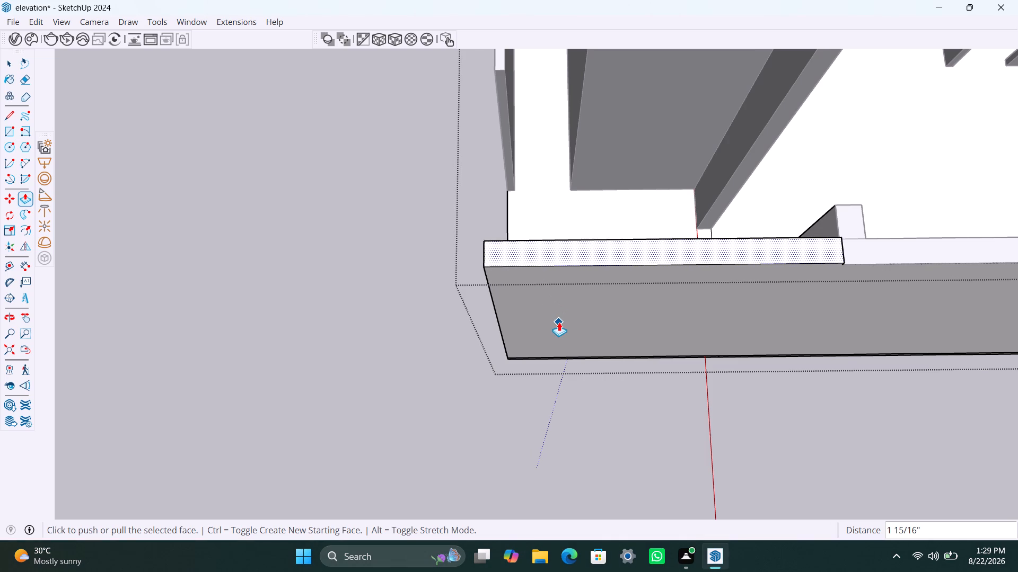
{"action": "key", "text": "Escape"}
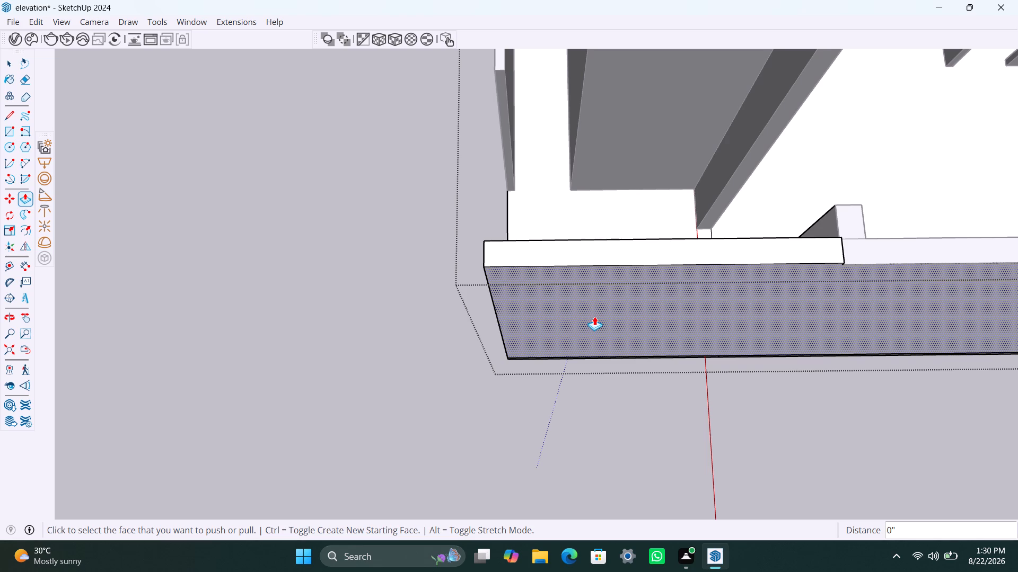
Inside the side wall's group, Push/Pull the front section's top face down 3/4" and 1 3/16", flush with the wall behind it.
{"action": "key", "text": "Escape"}
{"action": "scroll", "coordinate": [536, 310], "scroll_direction": "up", "scroll_amount": 4}
{"action": "scroll", "coordinate": [476, 336], "scroll_direction": "down", "scroll_amount": 10}
{"action": "middle_click_drag", "start_coordinate": [332, 419], "coordinate": [463, 410]}
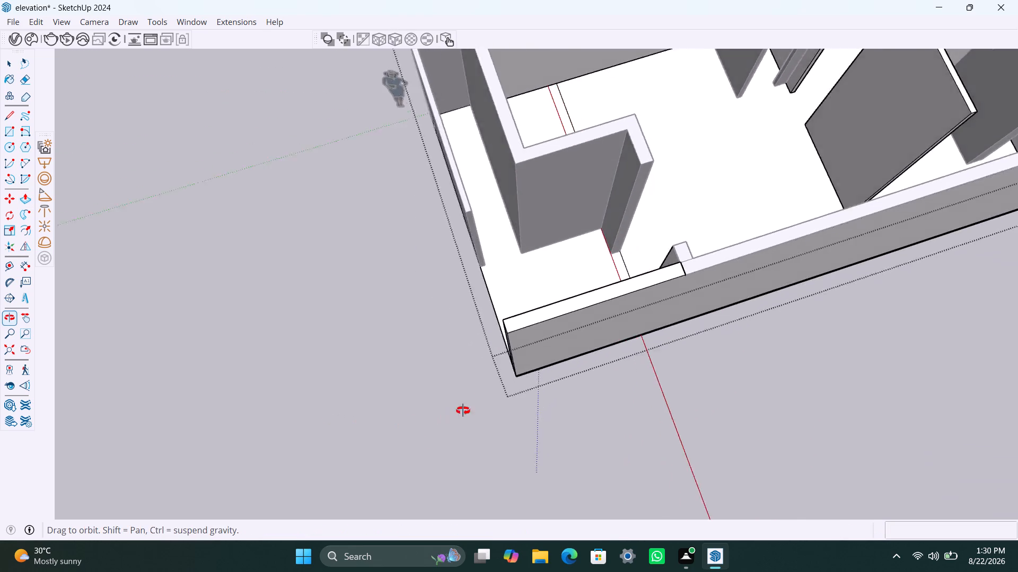
{"action": "middle_click_drag", "start_coordinate": [463, 410], "coordinate": [503, 408]}
{"action": "key", "text": "space"}
{"action": "triple_click", "coordinate": [452, 422]}
{"action": "scroll", "coordinate": [602, 334], "scroll_direction": "up", "scroll_amount": 2}
{"action": "middle_click_drag", "start_coordinate": [498, 394], "coordinate": [612, 431]}
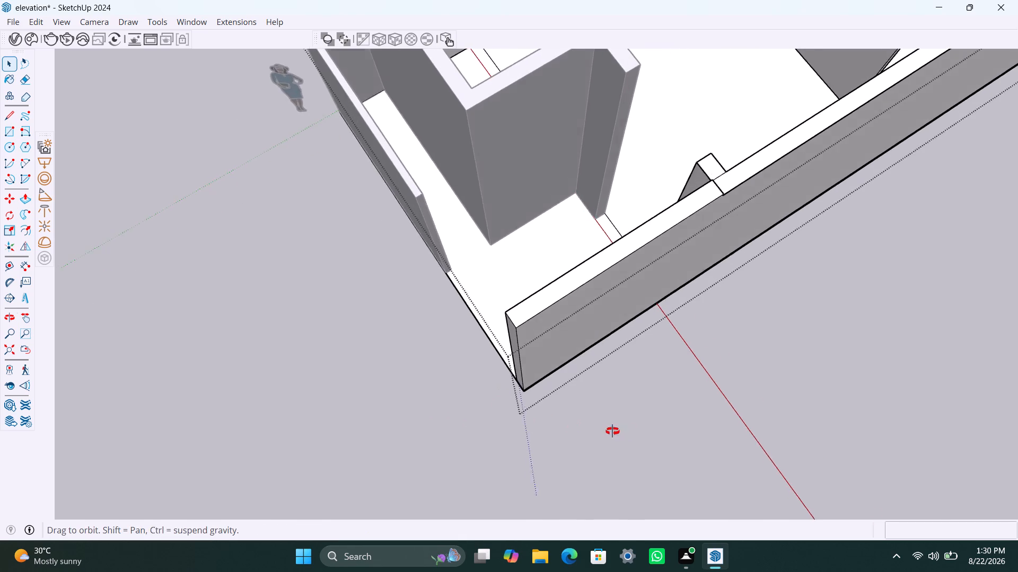
{"action": "middle_click_drag", "start_coordinate": [612, 431], "coordinate": [633, 423]}
{"action": "scroll", "coordinate": [659, 178], "scroll_direction": "up", "scroll_amount": 4}
{"action": "scroll", "coordinate": [731, 211], "scroll_direction": "down", "scroll_amount": 12}
{"action": "middle_click_drag", "start_coordinate": [629, 361], "coordinate": [668, 292]}
{"action": "scroll", "coordinate": [638, 280], "scroll_direction": "down", "scroll_amount": 3}
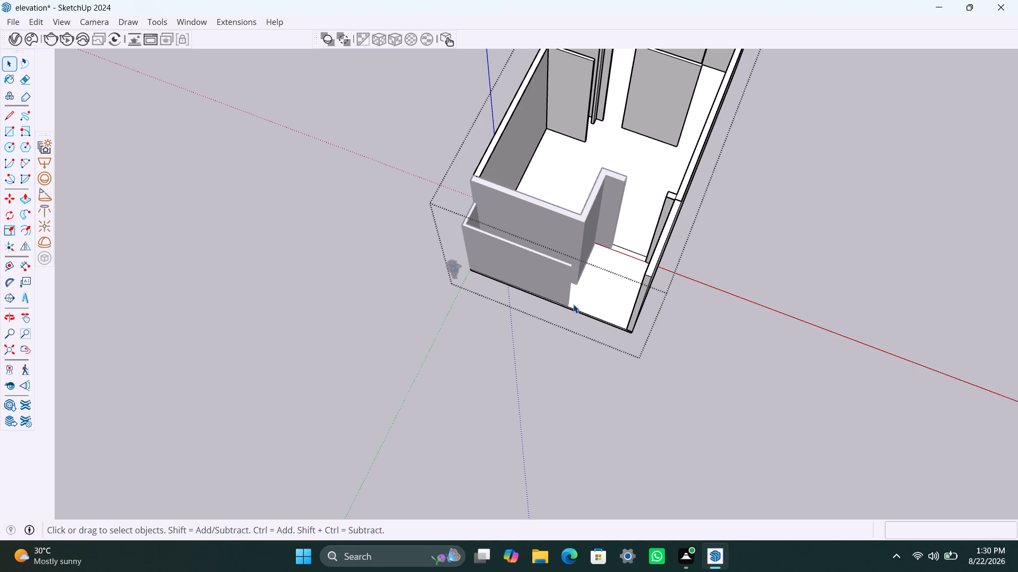
{"action": "key", "text": "space"}
{"action": "scroll", "coordinate": [683, 226], "scroll_direction": "up", "scroll_amount": 4}
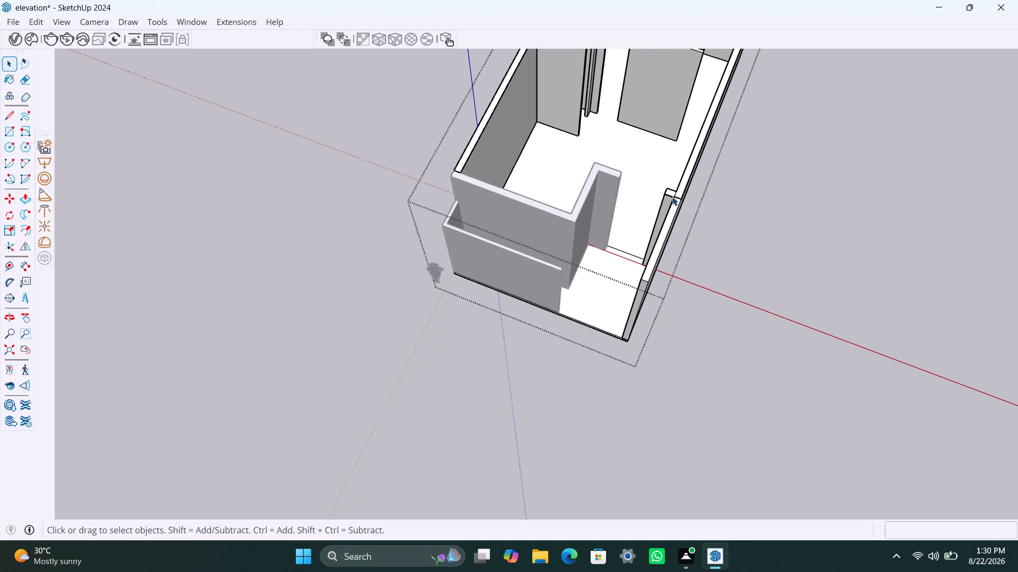
{"action": "middle_click_drag", "start_coordinate": [672, 203], "coordinate": [684, 215]}
{"action": "scroll", "coordinate": [681, 184], "scroll_direction": "up", "scroll_amount": 18}
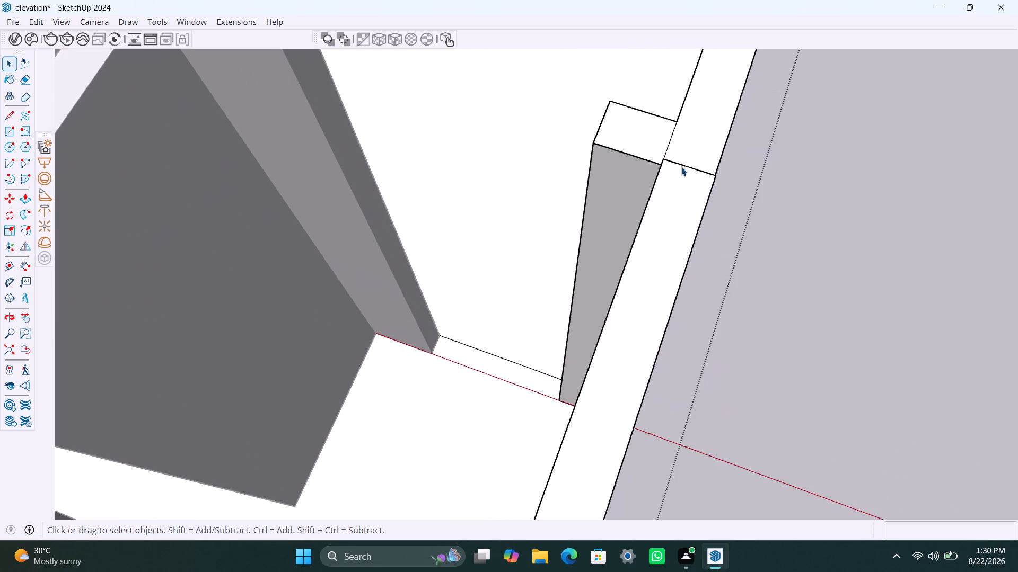
{"action": "scroll", "coordinate": [683, 167], "scroll_direction": "up", "scroll_amount": 4}
{"action": "left_click", "coordinate": [684, 167]}
{"action": "double_click", "coordinate": [684, 167]}
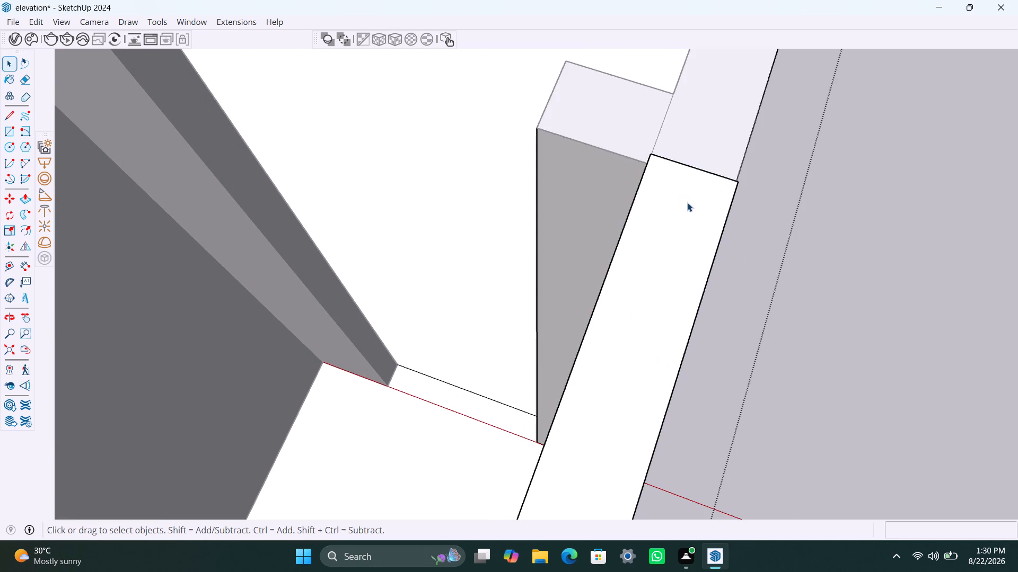
{"action": "scroll", "coordinate": [705, 217], "scroll_direction": "down", "scroll_amount": 12}
{"action": "scroll", "coordinate": [665, 334], "scroll_direction": "down", "scroll_amount": 15}
{"action": "middle_click_drag", "start_coordinate": [631, 422], "coordinate": [485, 410]}
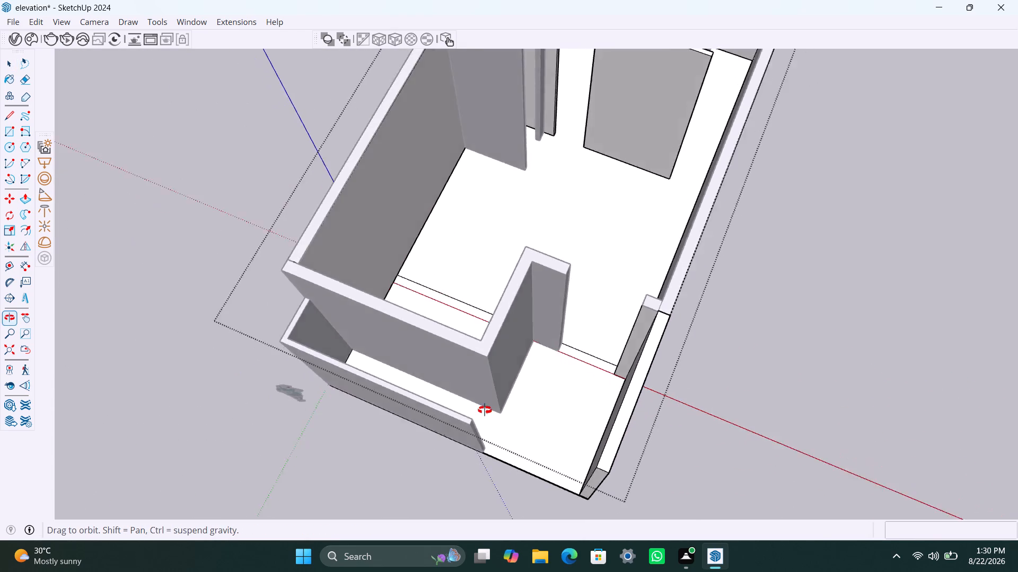
{"action": "middle_click_drag", "start_coordinate": [485, 410], "coordinate": [130, 316]}
{"action": "scroll", "coordinate": [358, 325], "scroll_direction": "up", "scroll_amount": 8}
{"action": "scroll", "coordinate": [493, 269], "scroll_direction": "up", "scroll_amount": 4}
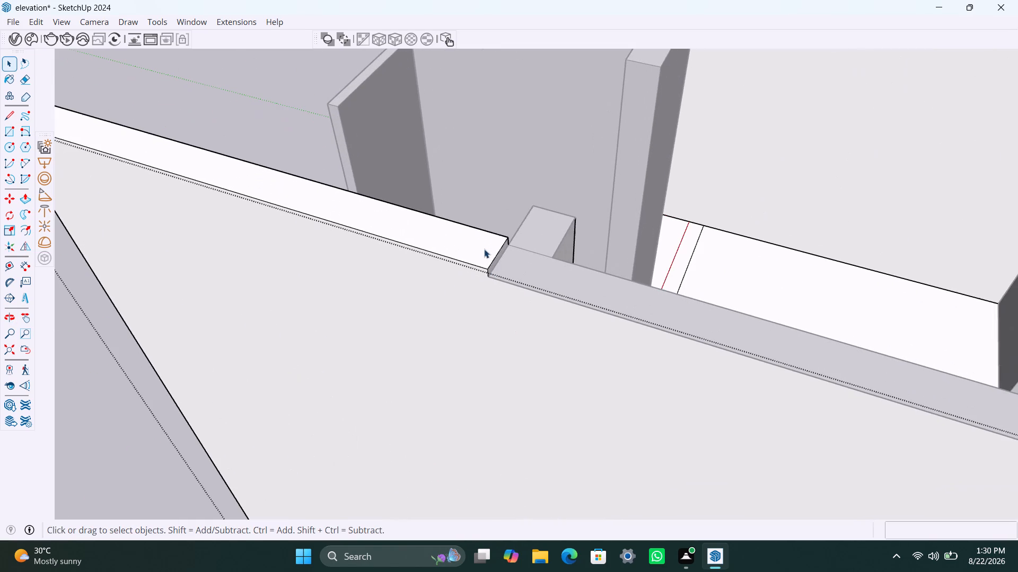
{"action": "left_click", "coordinate": [484, 248]}
{"action": "key", "text": "p"}
{"action": "left_click_drag", "start_coordinate": [485, 249], "coordinate": [490, 254]}
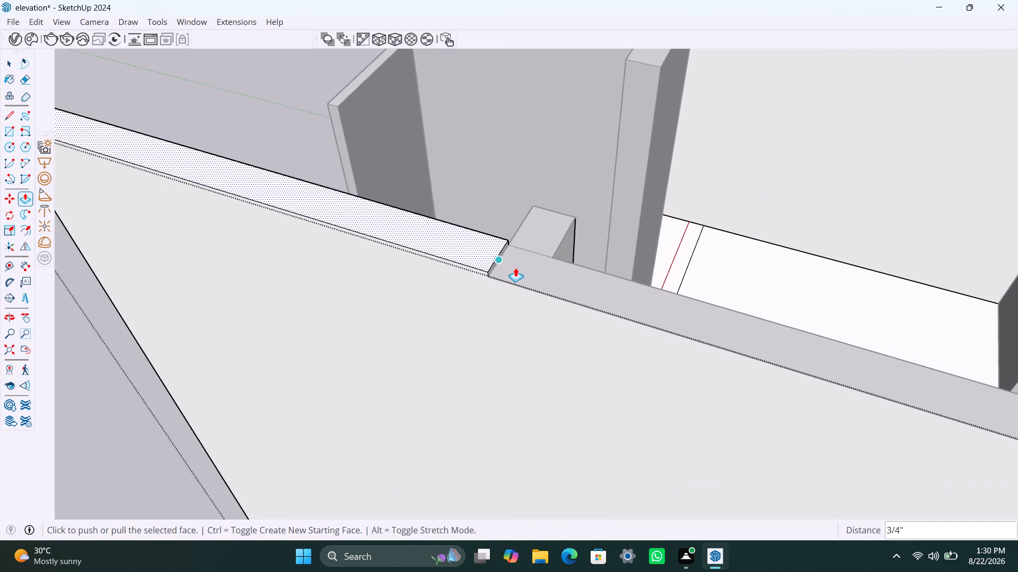
{"action": "left_click", "coordinate": [515, 267]}
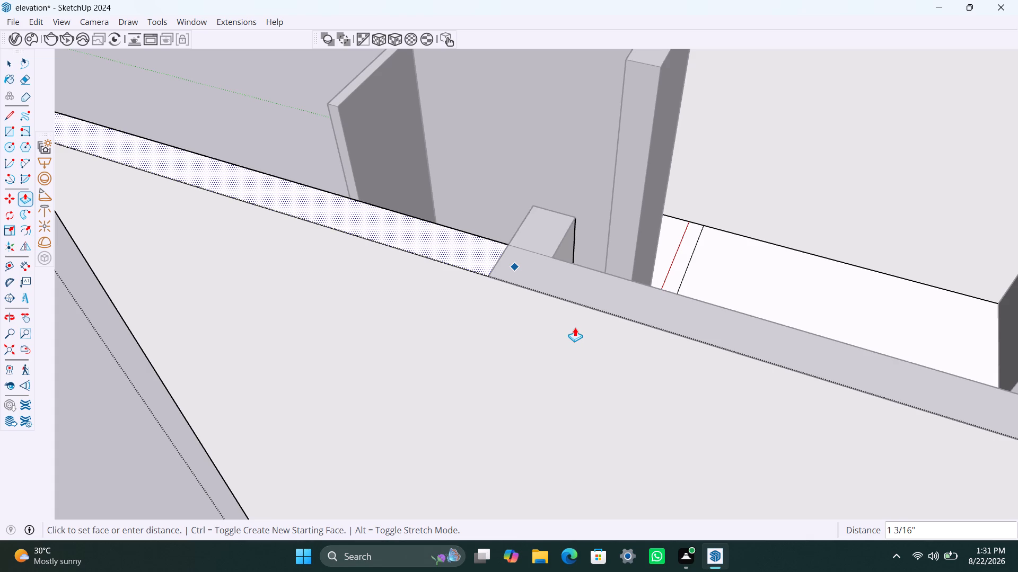
{"action": "left_click", "coordinate": [546, 275]}
{"action": "key", "text": "space"}
{"action": "left_click", "coordinate": [686, 238]}
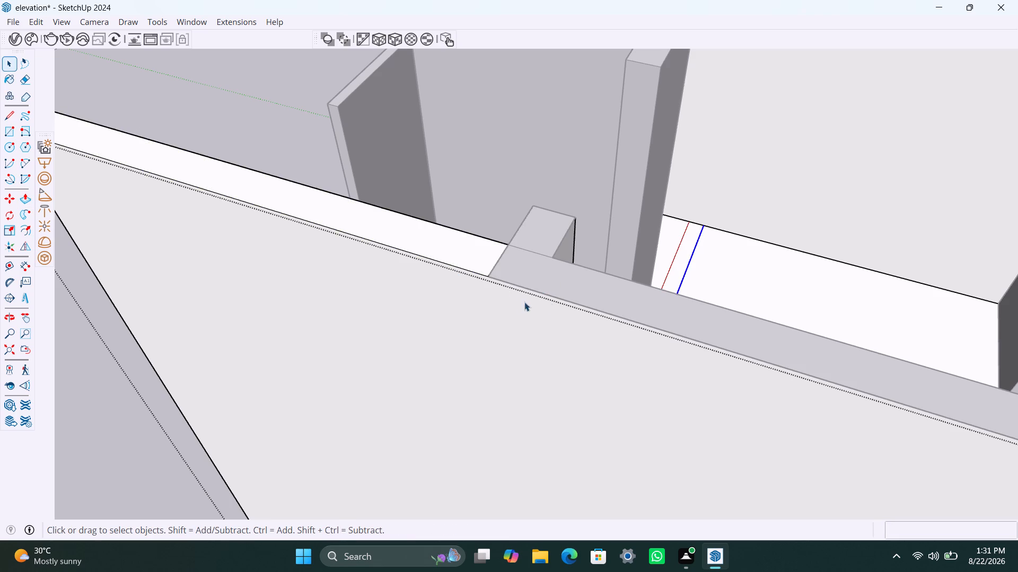
{"action": "scroll", "coordinate": [516, 289], "scroll_direction": "down", "scroll_amount": 11}
{"action": "left_click", "coordinate": [192, 267]}
{"action": "double_click", "coordinate": [191, 264]}
{"action": "scroll", "coordinate": [504, 440], "scroll_direction": "down", "scroll_amount": 5}
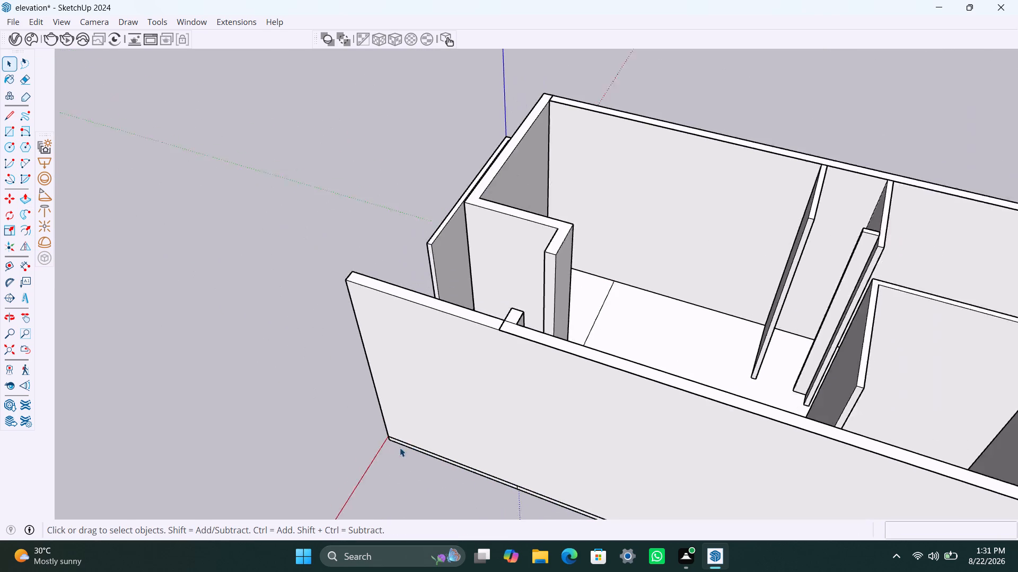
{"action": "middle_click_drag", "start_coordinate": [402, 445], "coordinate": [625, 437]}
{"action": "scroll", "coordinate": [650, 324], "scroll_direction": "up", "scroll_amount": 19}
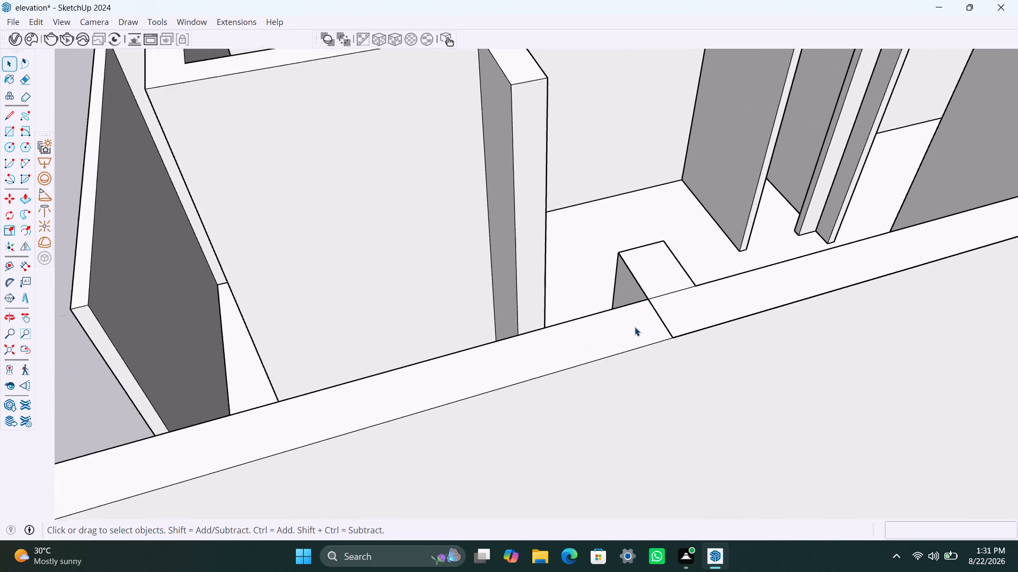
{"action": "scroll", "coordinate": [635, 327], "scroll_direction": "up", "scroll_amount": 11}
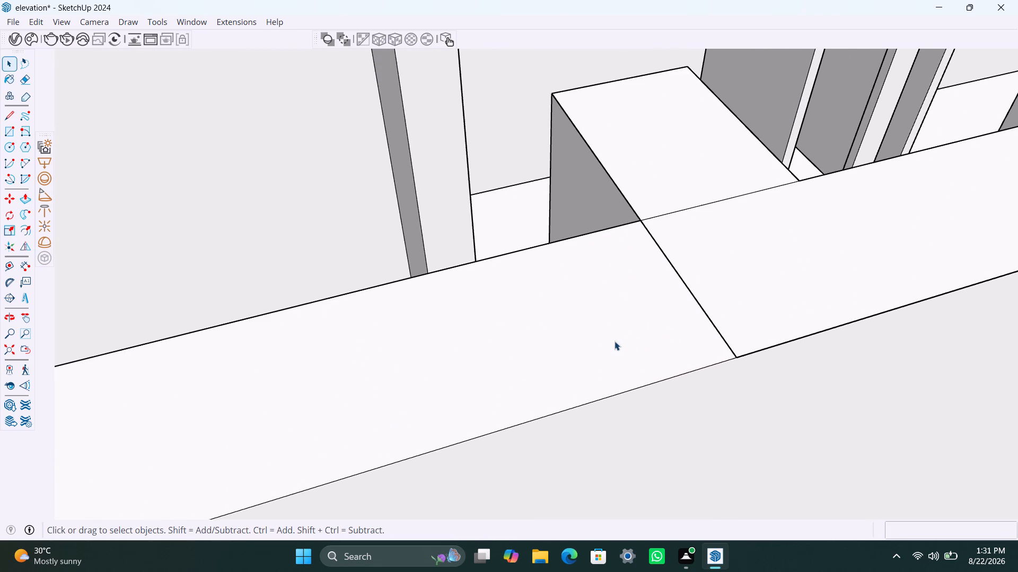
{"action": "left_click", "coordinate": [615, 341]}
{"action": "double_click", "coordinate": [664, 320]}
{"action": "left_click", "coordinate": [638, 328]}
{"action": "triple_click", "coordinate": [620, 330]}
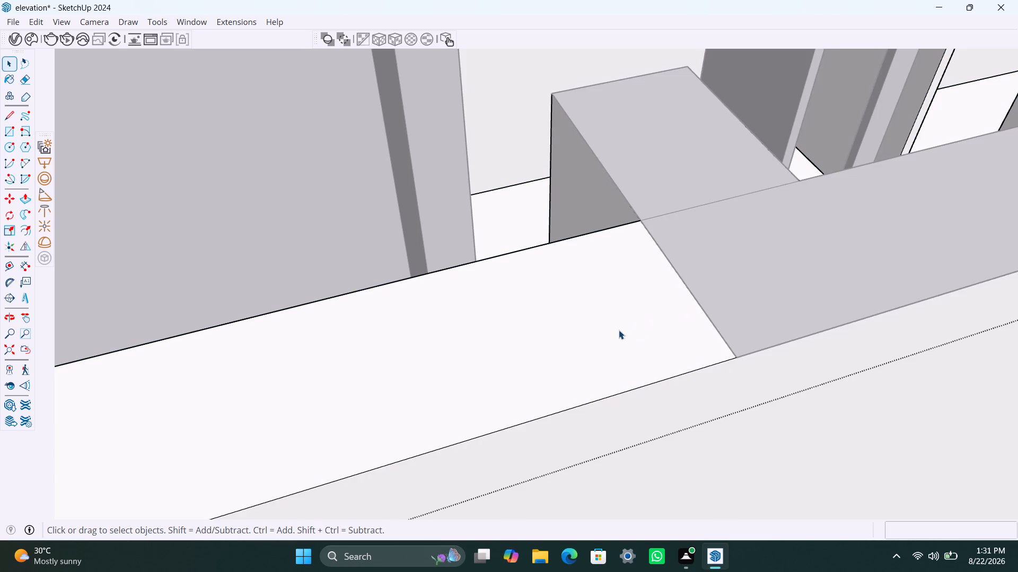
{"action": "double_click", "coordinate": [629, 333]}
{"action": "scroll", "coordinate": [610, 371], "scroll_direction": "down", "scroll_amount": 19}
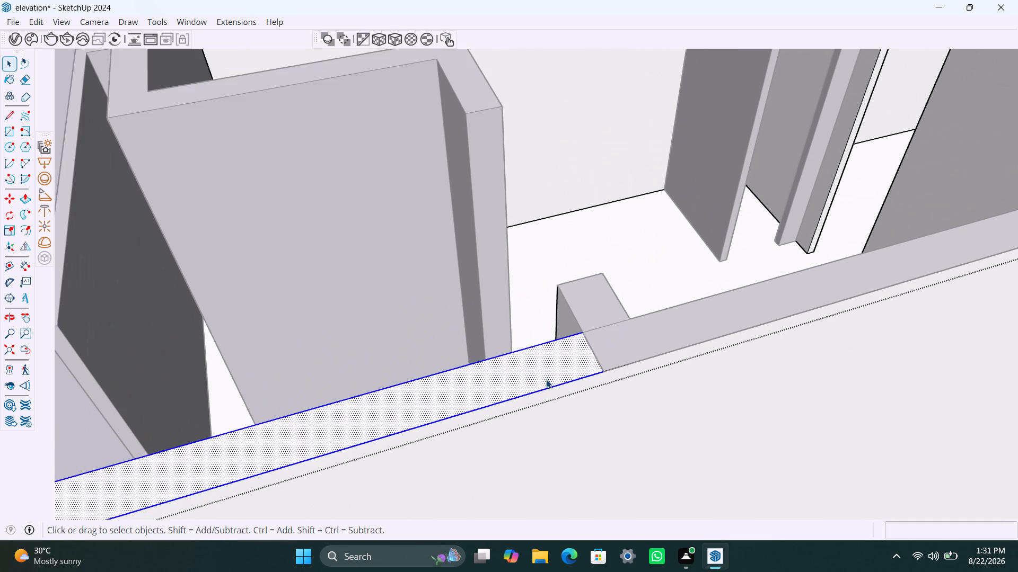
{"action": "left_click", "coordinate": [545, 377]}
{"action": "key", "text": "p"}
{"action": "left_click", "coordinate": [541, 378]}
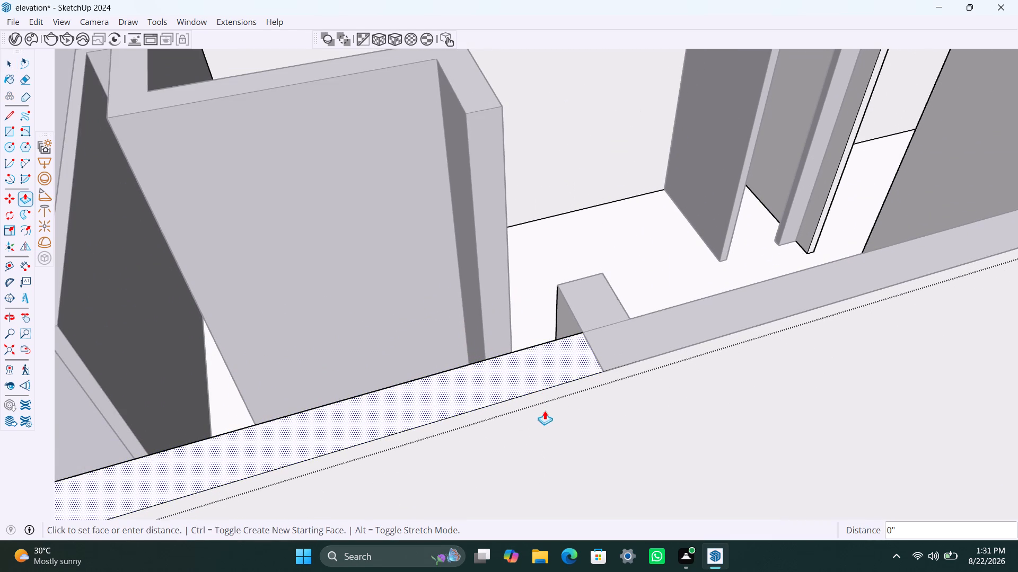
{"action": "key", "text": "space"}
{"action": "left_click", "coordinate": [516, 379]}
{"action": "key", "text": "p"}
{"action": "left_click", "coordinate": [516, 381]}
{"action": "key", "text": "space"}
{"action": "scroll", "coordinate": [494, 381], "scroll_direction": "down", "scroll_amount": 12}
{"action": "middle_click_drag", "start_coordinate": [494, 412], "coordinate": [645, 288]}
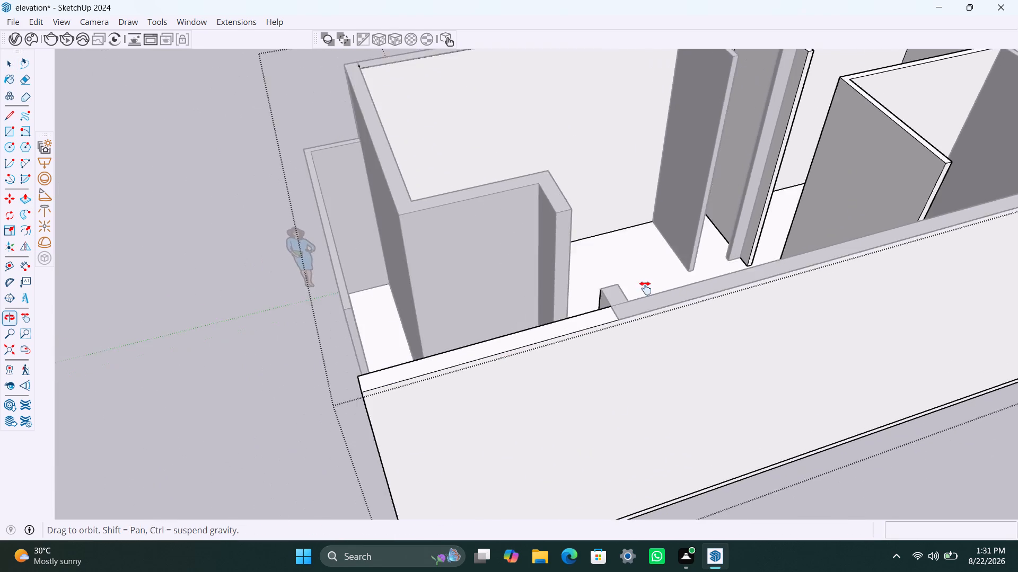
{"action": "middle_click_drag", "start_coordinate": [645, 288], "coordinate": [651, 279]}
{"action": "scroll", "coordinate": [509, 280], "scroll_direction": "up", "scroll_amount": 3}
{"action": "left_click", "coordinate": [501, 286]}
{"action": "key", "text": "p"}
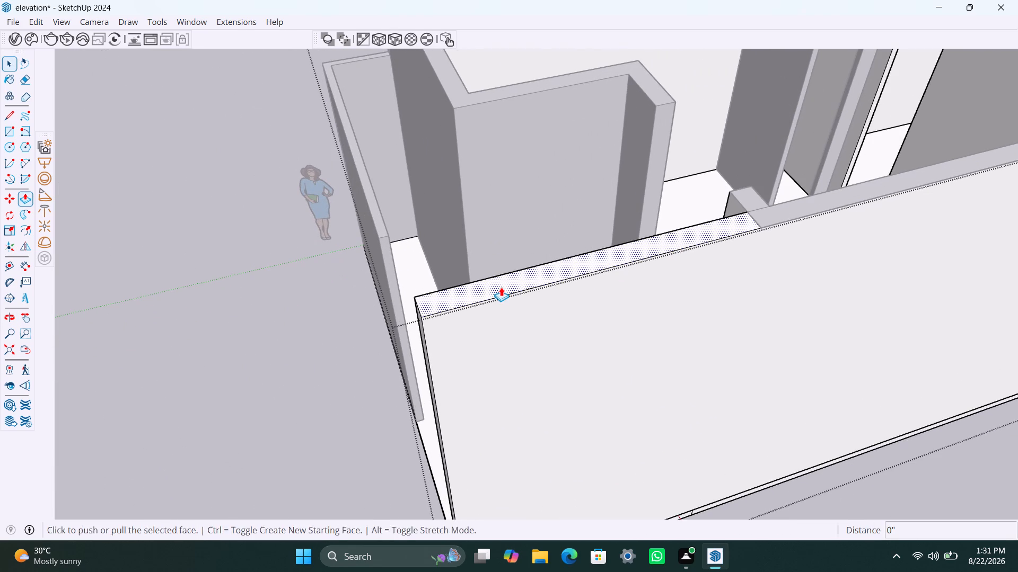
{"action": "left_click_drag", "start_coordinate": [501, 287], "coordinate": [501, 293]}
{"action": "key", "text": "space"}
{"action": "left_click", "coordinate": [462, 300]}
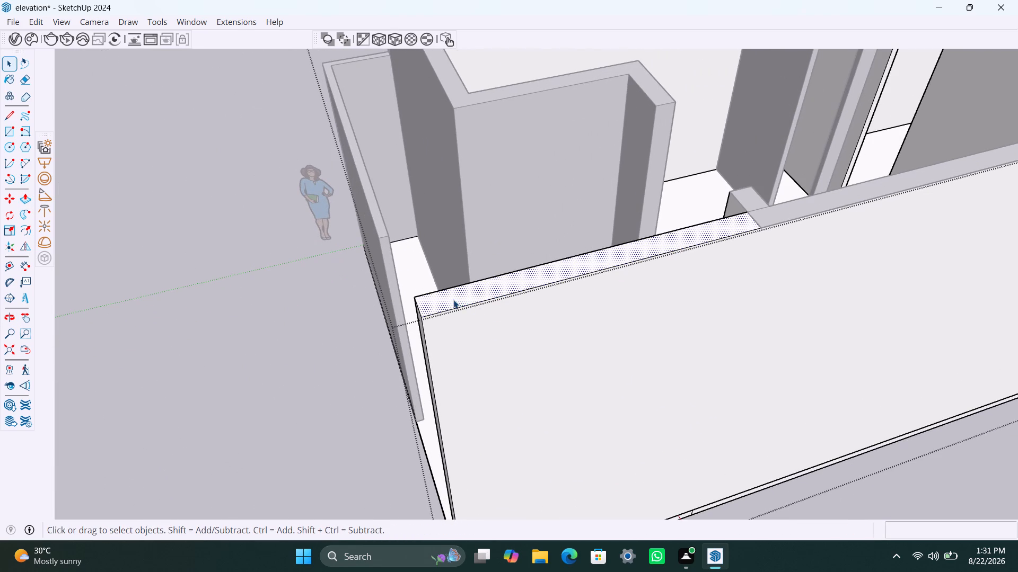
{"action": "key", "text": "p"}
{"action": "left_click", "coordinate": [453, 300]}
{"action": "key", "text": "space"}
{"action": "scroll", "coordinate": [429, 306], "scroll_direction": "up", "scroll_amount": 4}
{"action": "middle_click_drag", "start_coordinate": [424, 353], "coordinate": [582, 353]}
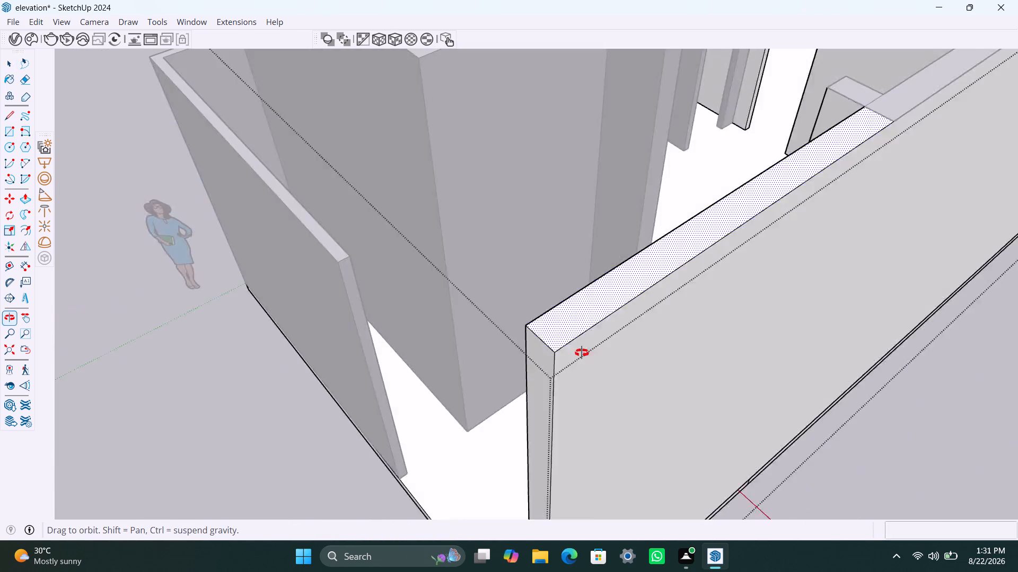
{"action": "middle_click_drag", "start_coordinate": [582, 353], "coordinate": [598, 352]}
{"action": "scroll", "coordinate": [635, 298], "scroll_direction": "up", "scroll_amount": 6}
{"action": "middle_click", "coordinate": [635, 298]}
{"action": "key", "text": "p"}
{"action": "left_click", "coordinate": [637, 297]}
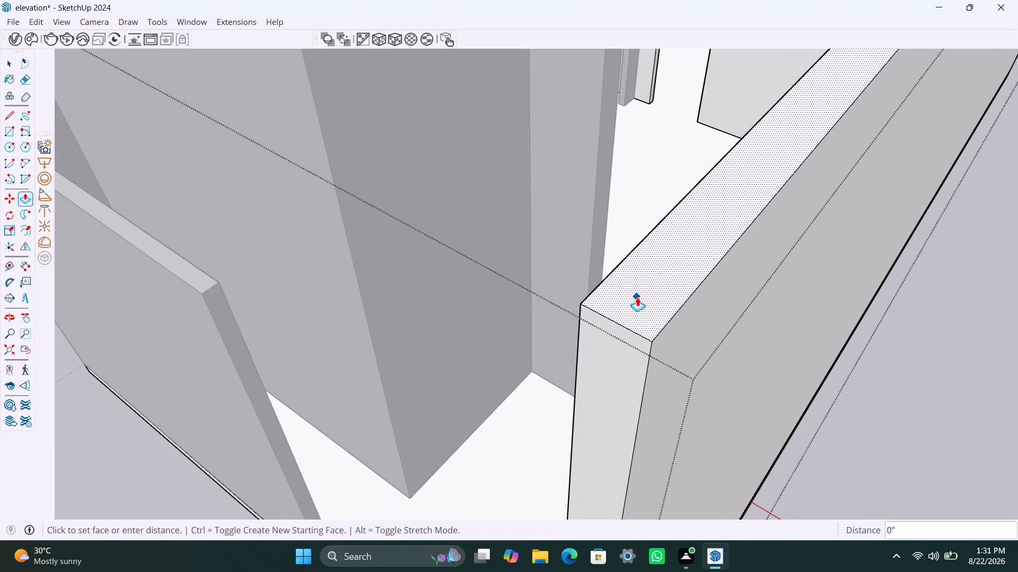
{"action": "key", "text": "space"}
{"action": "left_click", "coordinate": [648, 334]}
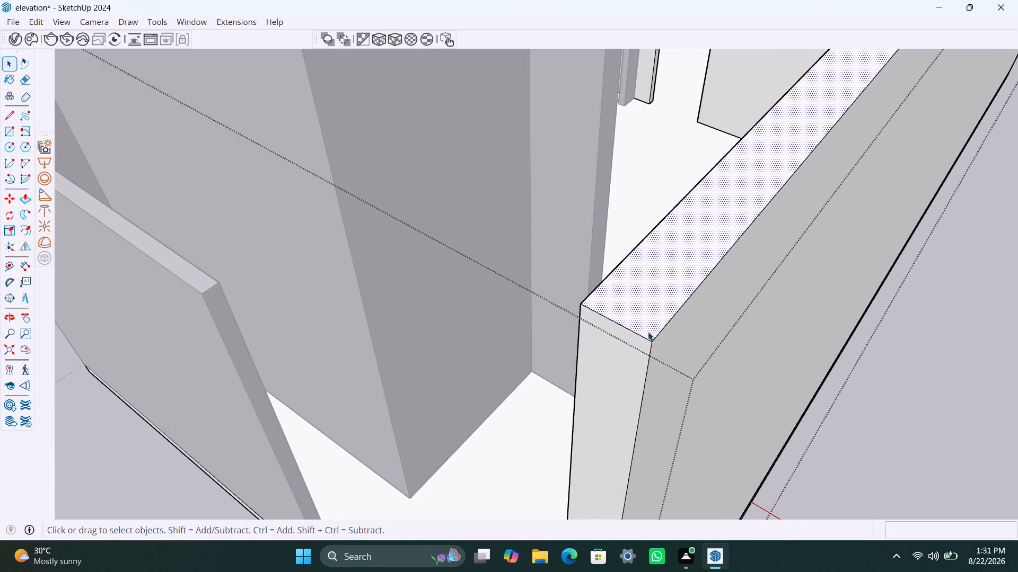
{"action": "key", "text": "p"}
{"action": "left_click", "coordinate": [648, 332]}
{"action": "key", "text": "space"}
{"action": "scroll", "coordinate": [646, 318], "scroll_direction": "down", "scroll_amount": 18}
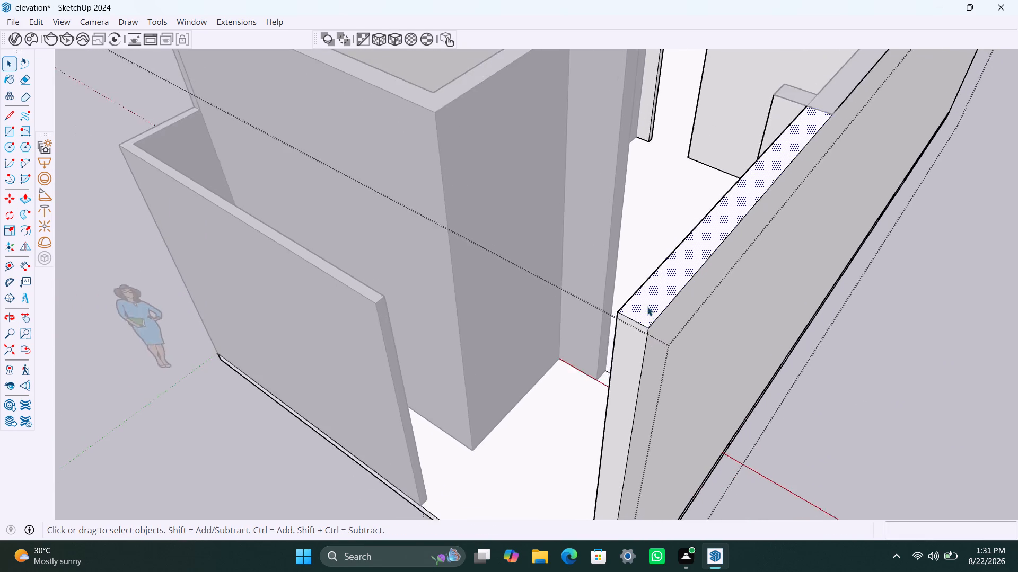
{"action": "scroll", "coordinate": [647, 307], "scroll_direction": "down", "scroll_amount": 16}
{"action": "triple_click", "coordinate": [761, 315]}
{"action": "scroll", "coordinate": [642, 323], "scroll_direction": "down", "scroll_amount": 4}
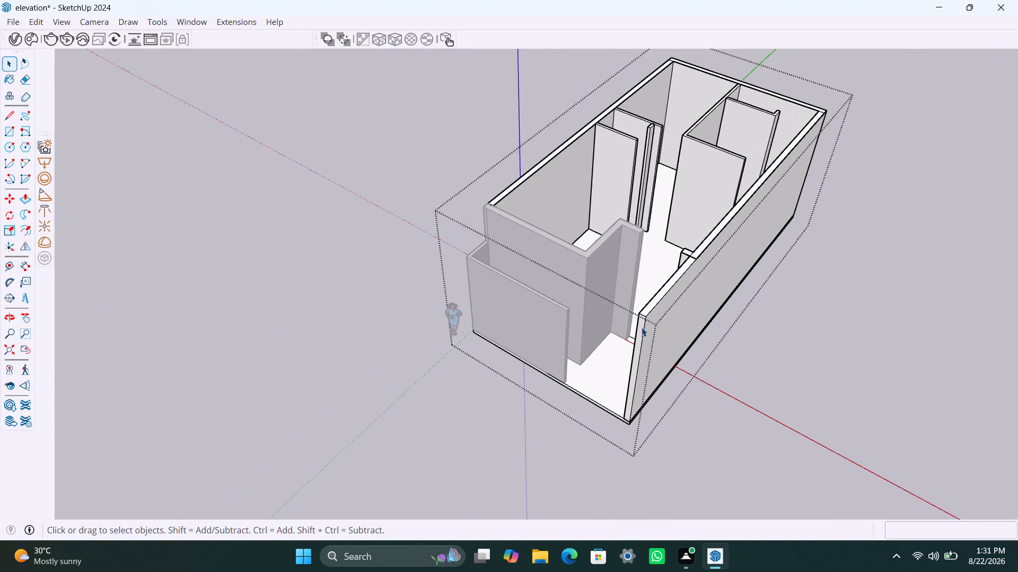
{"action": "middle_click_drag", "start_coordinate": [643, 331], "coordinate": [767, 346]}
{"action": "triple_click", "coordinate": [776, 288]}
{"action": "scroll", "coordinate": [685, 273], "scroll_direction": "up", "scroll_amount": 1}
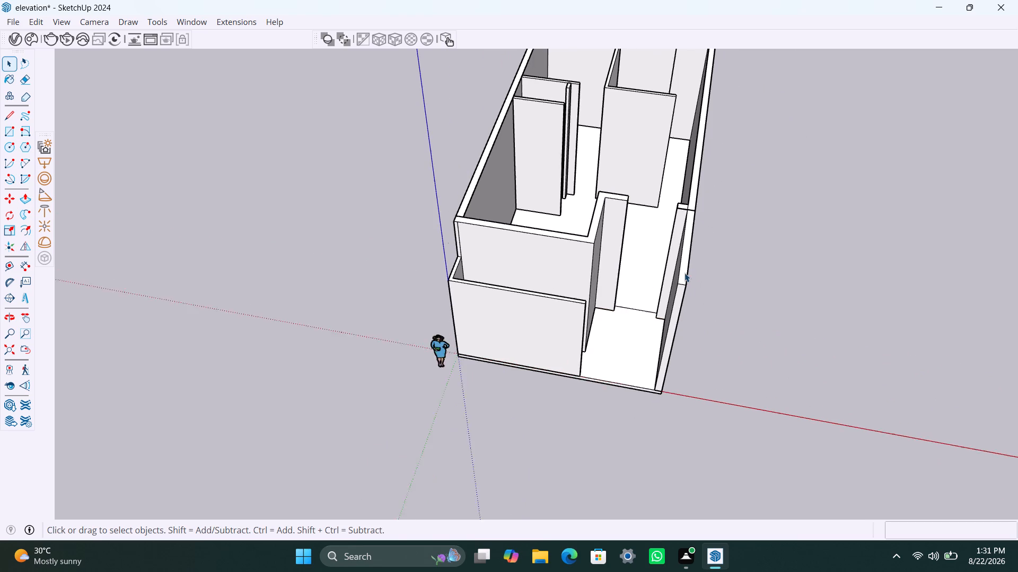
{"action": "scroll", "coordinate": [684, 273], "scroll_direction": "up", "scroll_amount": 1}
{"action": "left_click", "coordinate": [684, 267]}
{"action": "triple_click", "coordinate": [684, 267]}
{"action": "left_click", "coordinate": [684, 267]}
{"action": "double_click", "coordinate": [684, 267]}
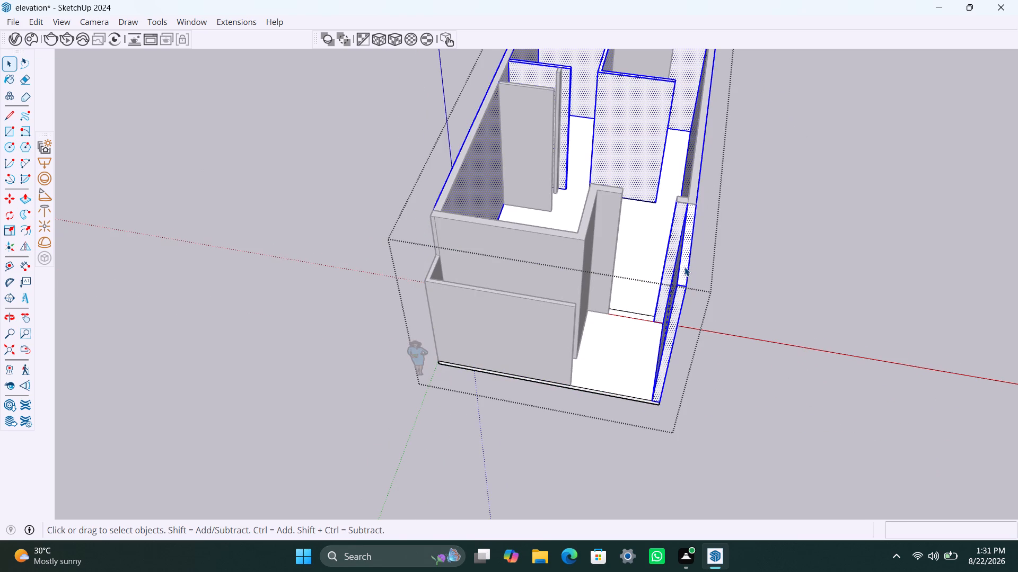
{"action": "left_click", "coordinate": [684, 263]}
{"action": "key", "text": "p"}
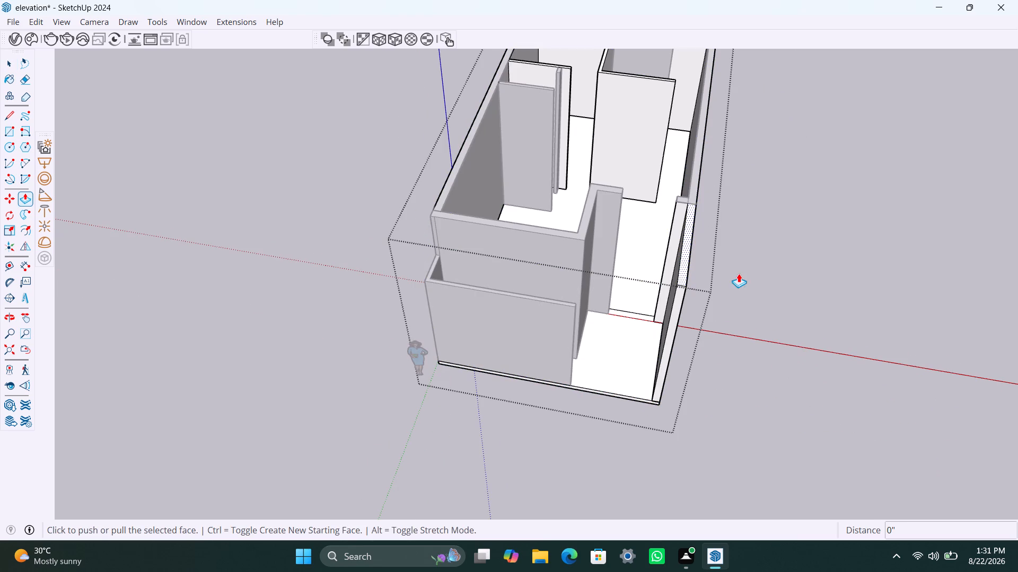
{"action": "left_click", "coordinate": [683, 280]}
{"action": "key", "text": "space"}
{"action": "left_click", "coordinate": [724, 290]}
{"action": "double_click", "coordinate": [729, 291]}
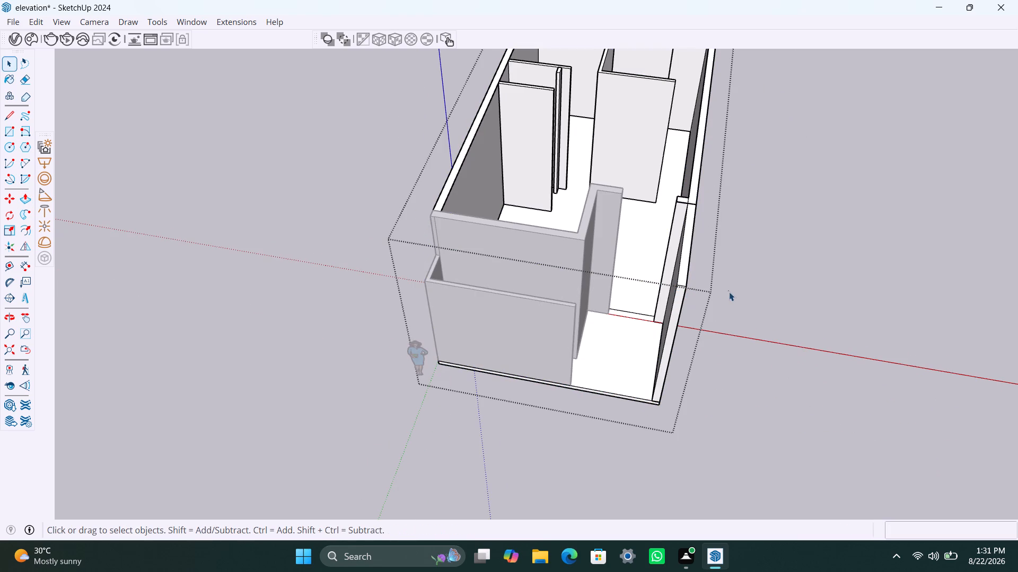
Examine the whole house model's walls from the front and from above.
{"action": "scroll", "coordinate": [704, 297], "scroll_direction": "down", "scroll_amount": 10}
{"action": "middle_click_drag", "start_coordinate": [713, 319], "coordinate": [752, 328]}
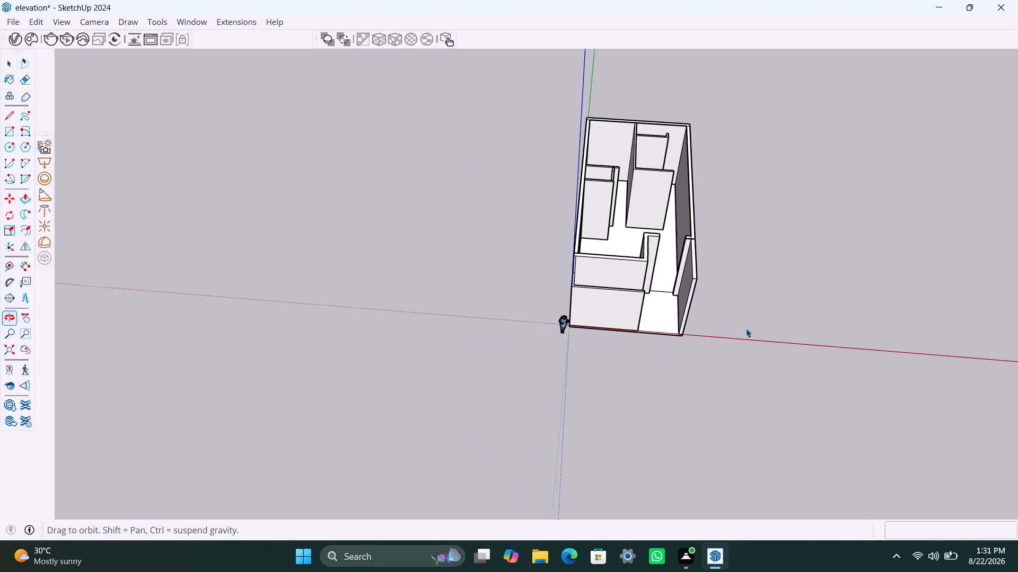
{"action": "scroll", "coordinate": [679, 303], "scroll_direction": "up", "scroll_amount": 4}
{"action": "middle_click_drag", "start_coordinate": [679, 293], "coordinate": [558, 404], "text": "shift"}
{"action": "scroll", "coordinate": [642, 363], "scroll_direction": "up", "scroll_amount": 3}
{"action": "middle_click_drag", "start_coordinate": [586, 384], "coordinate": [604, 390]}
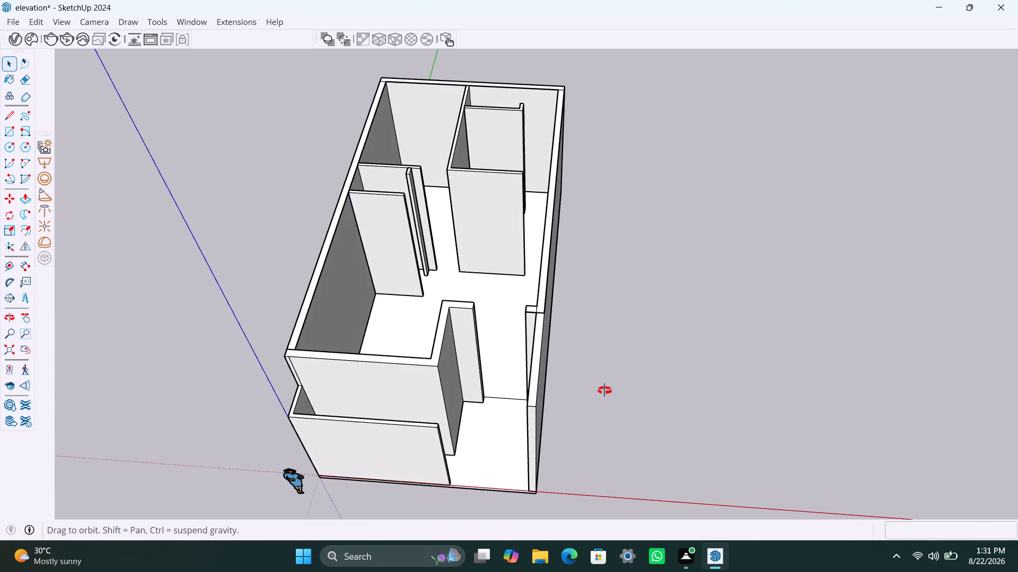
{"action": "middle_click_drag", "start_coordinate": [604, 390], "coordinate": [605, 389]}
{"action": "left_click", "coordinate": [599, 347]}
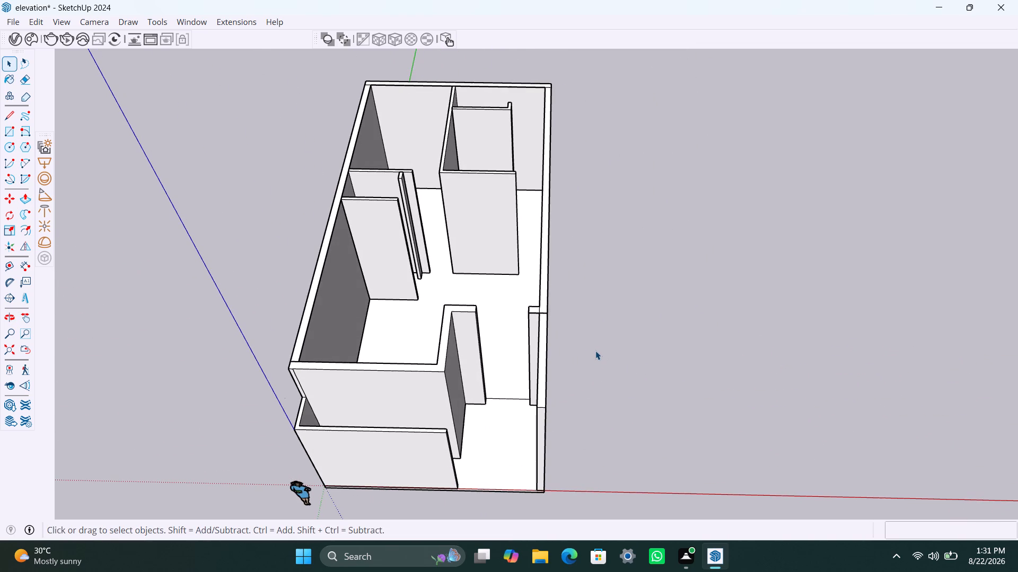
{"action": "scroll", "coordinate": [445, 375], "scroll_direction": "down", "scroll_amount": 4}
{"action": "middle_click_drag", "start_coordinate": [402, 395], "coordinate": [467, 382]}
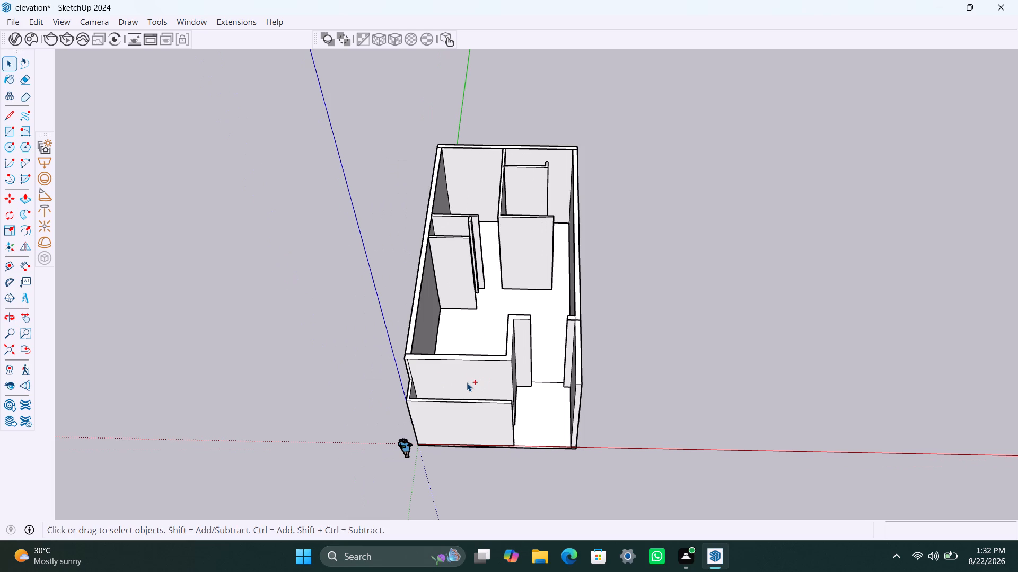
Save the elevation model with its levelled front walls and clear the selection.
{"action": "key", "text": "ctrl+s"}
{"action": "key", "text": "space"}
{"action": "left_click", "coordinate": [617, 381]}
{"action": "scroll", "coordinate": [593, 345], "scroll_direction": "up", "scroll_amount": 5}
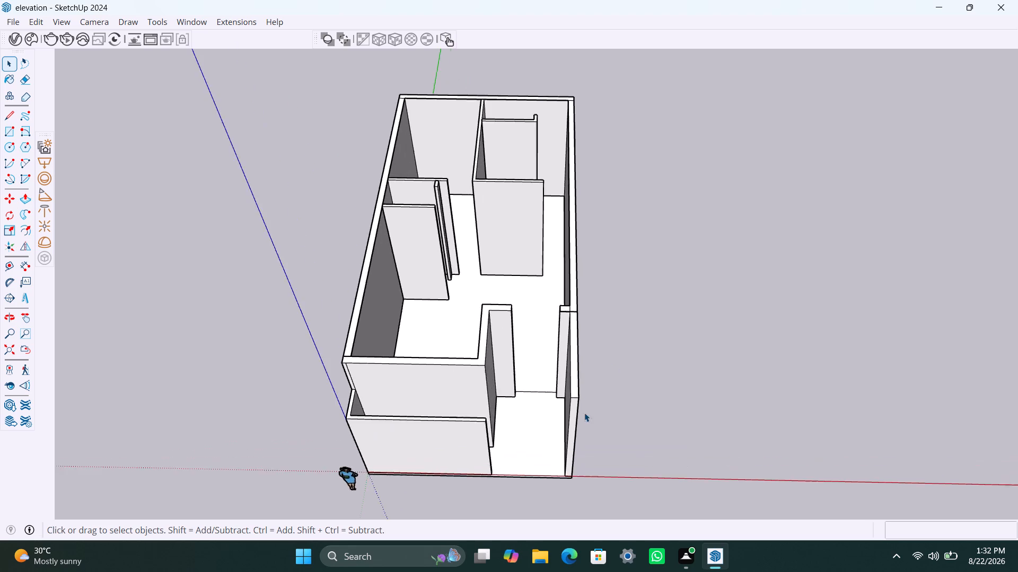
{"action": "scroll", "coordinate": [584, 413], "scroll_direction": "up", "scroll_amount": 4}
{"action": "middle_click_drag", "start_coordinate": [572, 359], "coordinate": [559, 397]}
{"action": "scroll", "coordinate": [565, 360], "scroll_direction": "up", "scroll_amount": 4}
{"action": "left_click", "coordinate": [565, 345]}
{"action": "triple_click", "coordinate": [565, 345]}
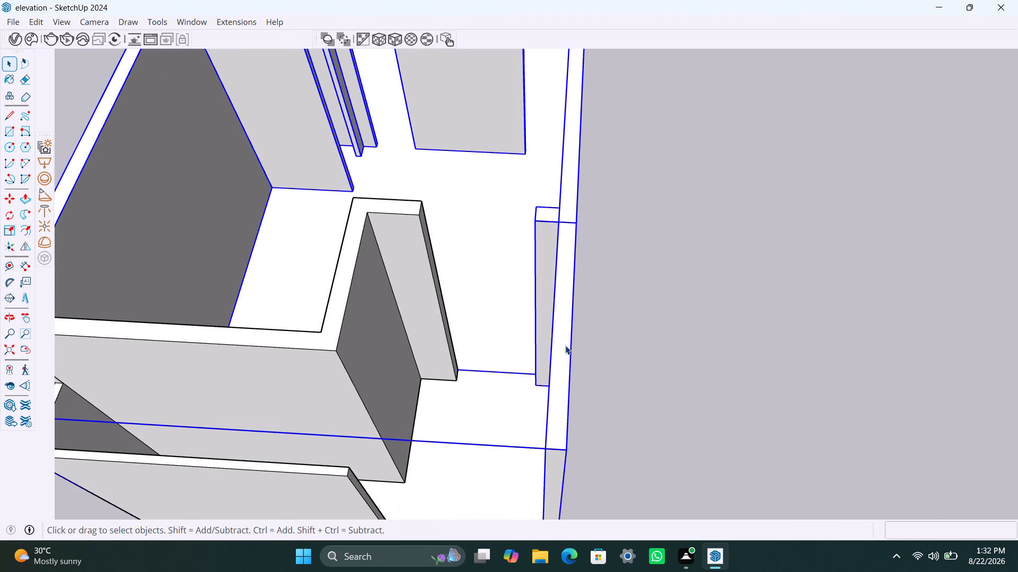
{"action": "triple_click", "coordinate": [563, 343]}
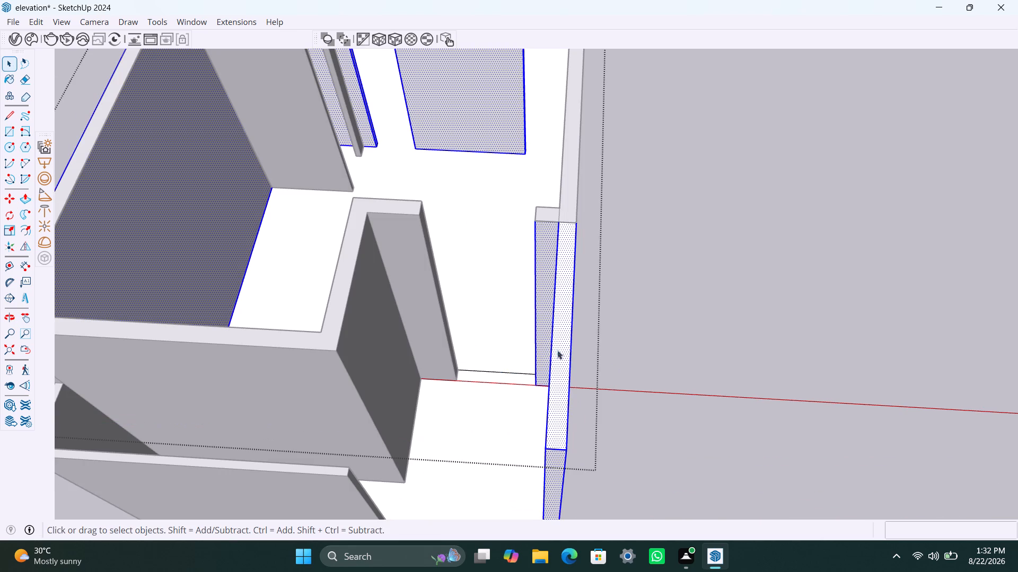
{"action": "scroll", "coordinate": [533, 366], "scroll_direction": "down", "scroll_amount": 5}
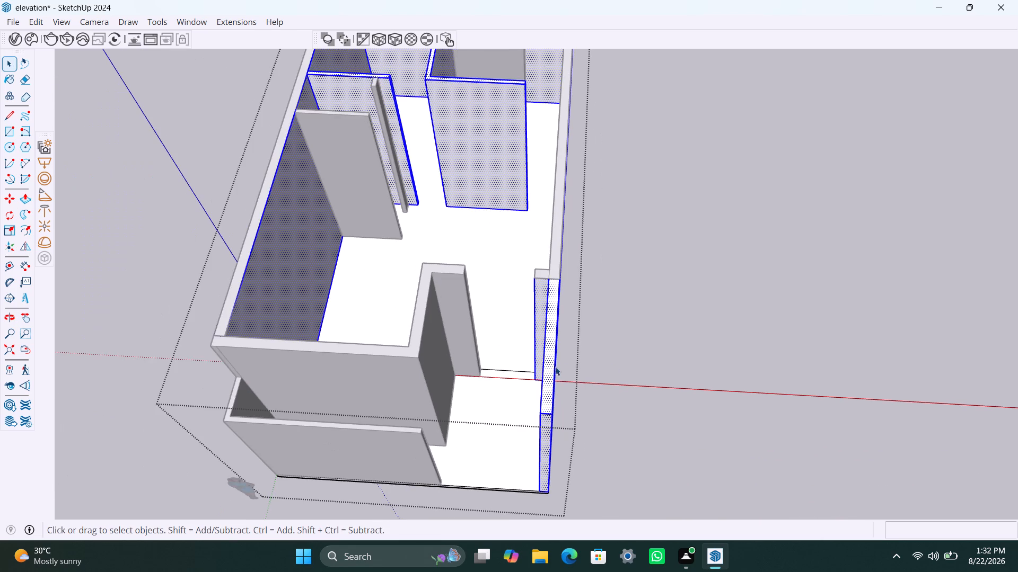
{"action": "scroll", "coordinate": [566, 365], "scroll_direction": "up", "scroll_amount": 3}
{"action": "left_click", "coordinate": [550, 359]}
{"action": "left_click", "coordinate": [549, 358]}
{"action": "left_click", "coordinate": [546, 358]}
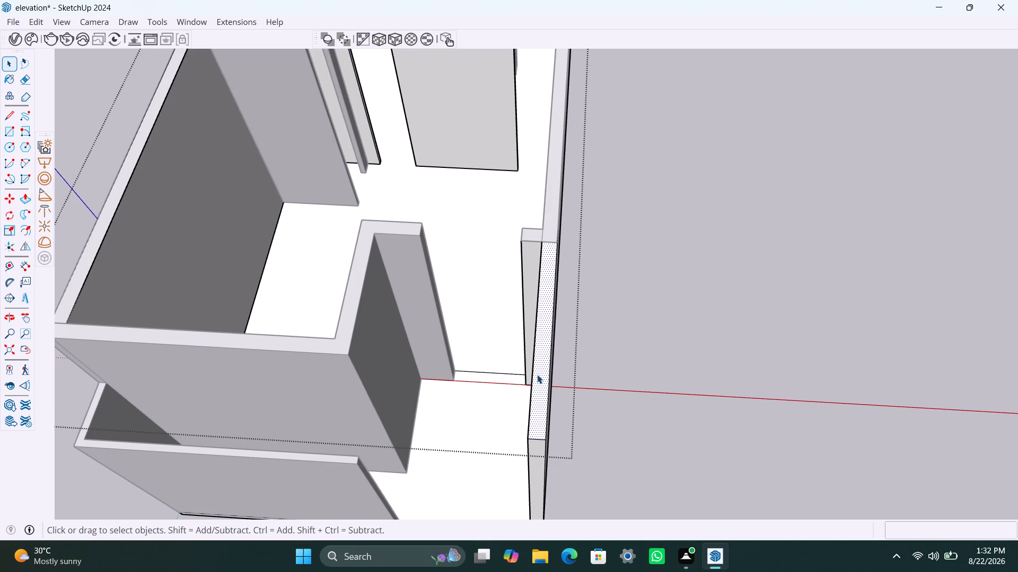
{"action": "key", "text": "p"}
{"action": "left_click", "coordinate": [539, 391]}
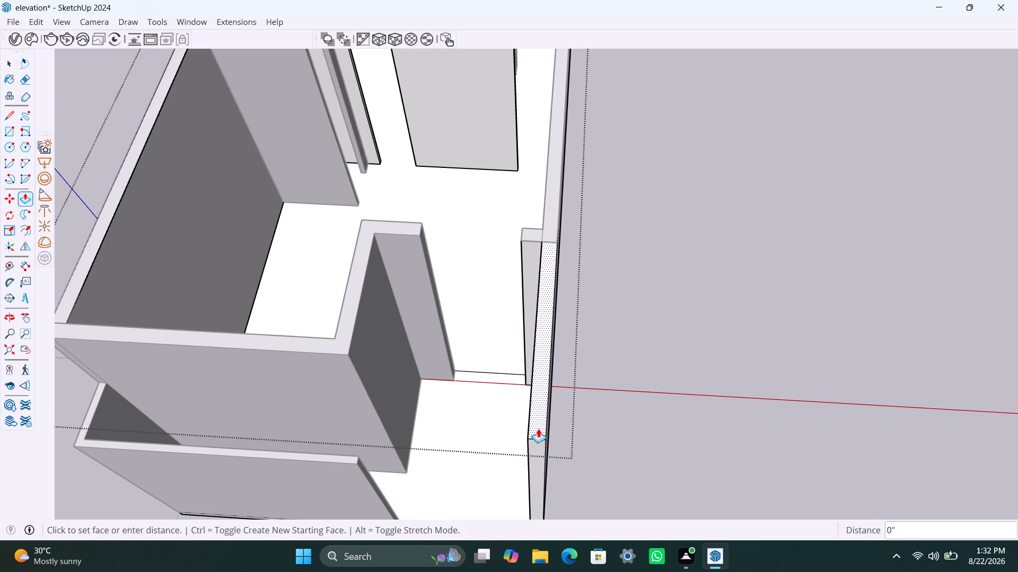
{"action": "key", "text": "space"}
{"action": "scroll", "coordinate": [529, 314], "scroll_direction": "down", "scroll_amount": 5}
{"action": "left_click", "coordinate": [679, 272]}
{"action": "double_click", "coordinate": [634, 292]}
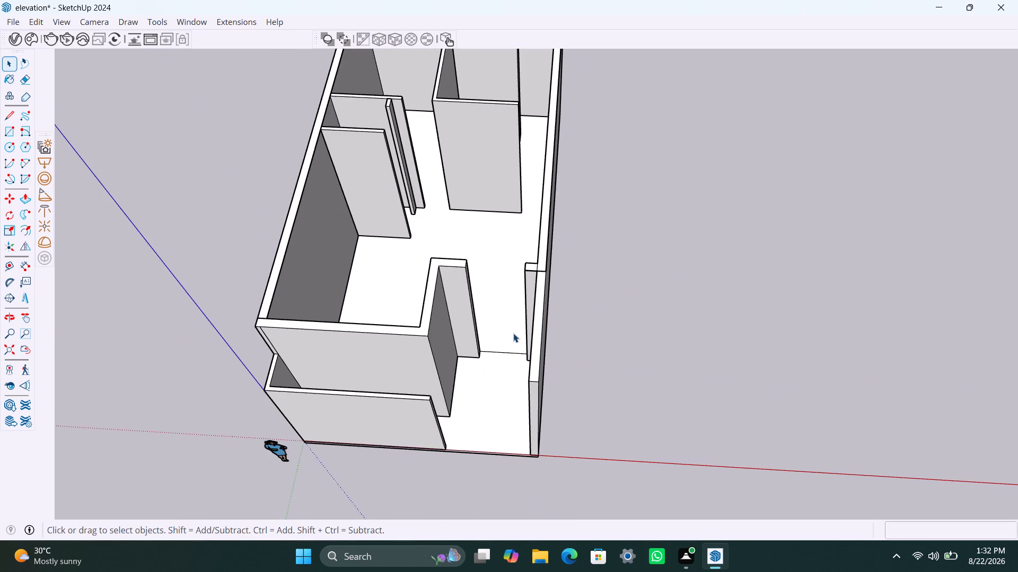
Save the elevation model again.
{"action": "scroll", "coordinate": [513, 326], "scroll_direction": "down", "scroll_amount": 5}
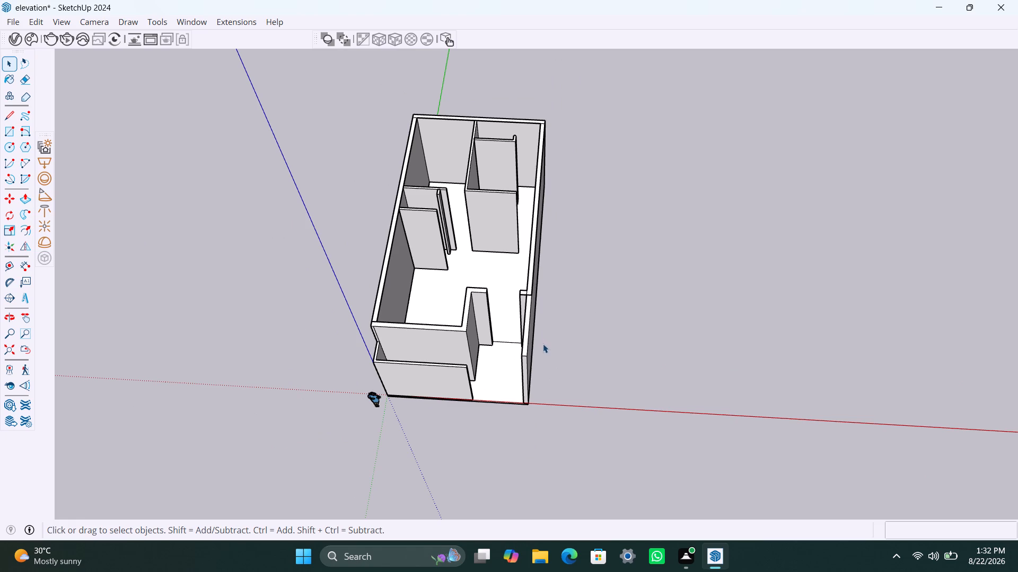
{"action": "middle_click_drag", "start_coordinate": [546, 346], "coordinate": [583, 361], "text": "shift"}
{"action": "scroll", "coordinate": [552, 370], "scroll_direction": "up", "scroll_amount": 3}
{"action": "middle_click_drag", "start_coordinate": [536, 371], "coordinate": [566, 387]}
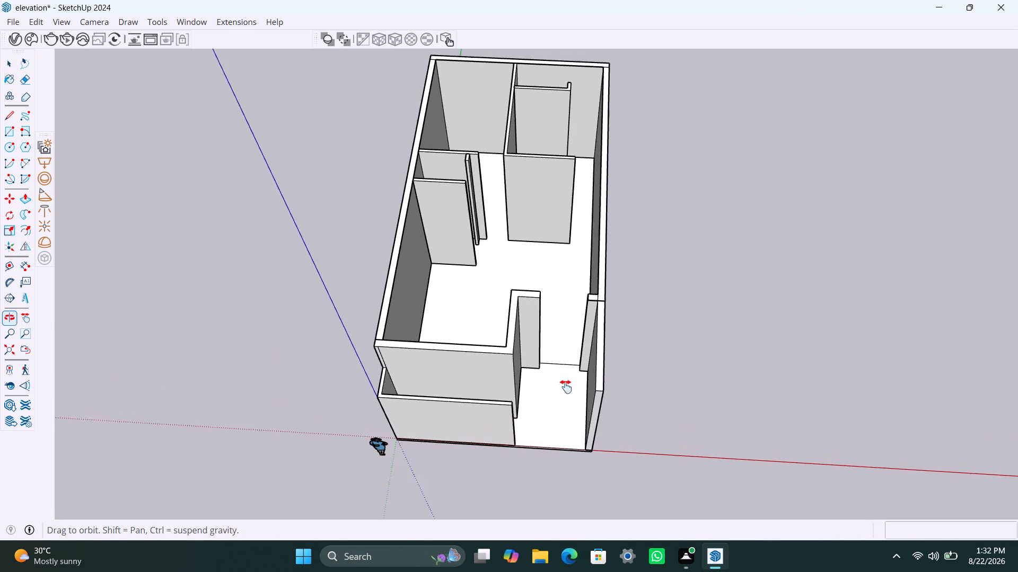
{"action": "middle_click_drag", "start_coordinate": [566, 387], "coordinate": [576, 389]}
{"action": "middle_click_drag", "start_coordinate": [517, 398], "coordinate": [536, 408]}
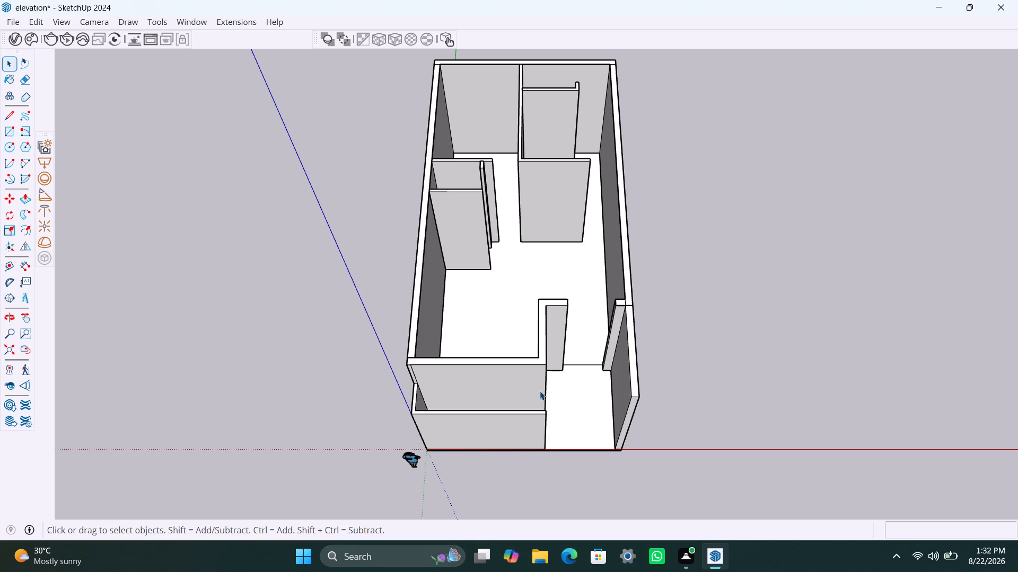
{"action": "key", "text": "ctrl+s"}
Inside the wall group, Push/Pull the end face of the side wall beside the front opening back 10', flush with the short return wall.
{"action": "scroll", "coordinate": [551, 353], "scroll_direction": "down", "scroll_amount": 5}
{"action": "middle_click_drag", "start_coordinate": [538, 406], "coordinate": [584, 407]}
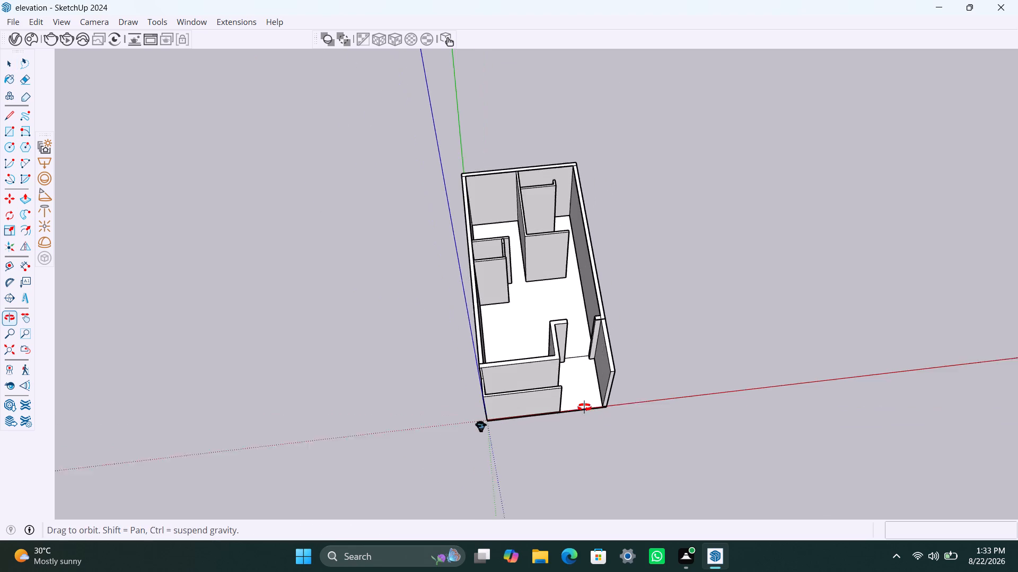
{"action": "middle_click_drag", "start_coordinate": [584, 407], "coordinate": [585, 406]}
{"action": "scroll", "coordinate": [595, 376], "scroll_direction": "up", "scroll_amount": 5}
{"action": "middle_click_drag", "start_coordinate": [587, 420], "coordinate": [652, 420]}
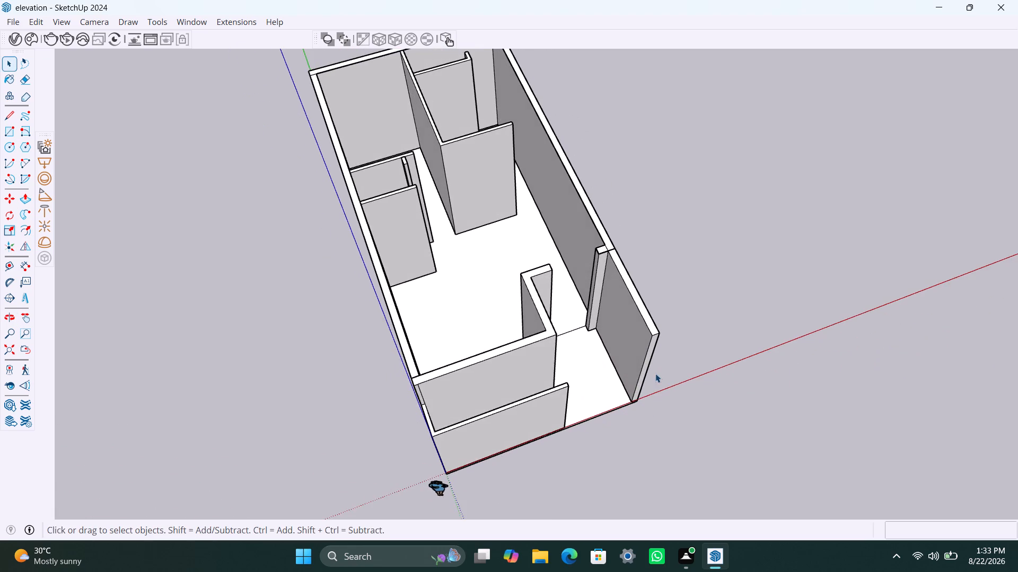
{"action": "scroll", "coordinate": [654, 373], "scroll_direction": "up", "scroll_amount": 3}
{"action": "middle_click_drag", "start_coordinate": [652, 363], "coordinate": [514, 372]}
{"action": "scroll", "coordinate": [600, 412], "scroll_direction": "up", "scroll_amount": 3}
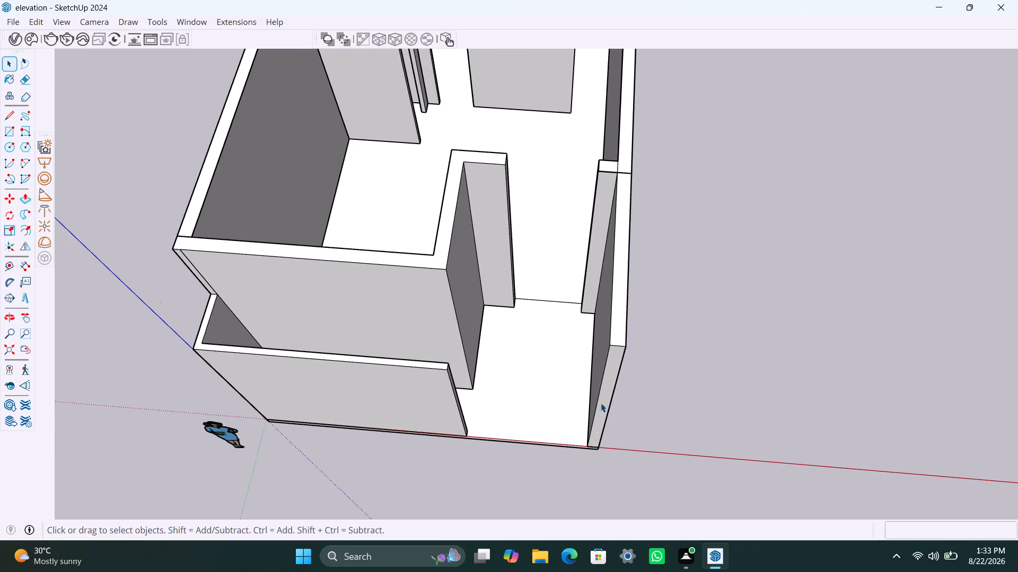
{"action": "scroll", "coordinate": [601, 403], "scroll_direction": "up", "scroll_amount": 2}
{"action": "left_click", "coordinate": [602, 401]}
{"action": "double_click", "coordinate": [607, 394]}
{"action": "left_click", "coordinate": [609, 378]}
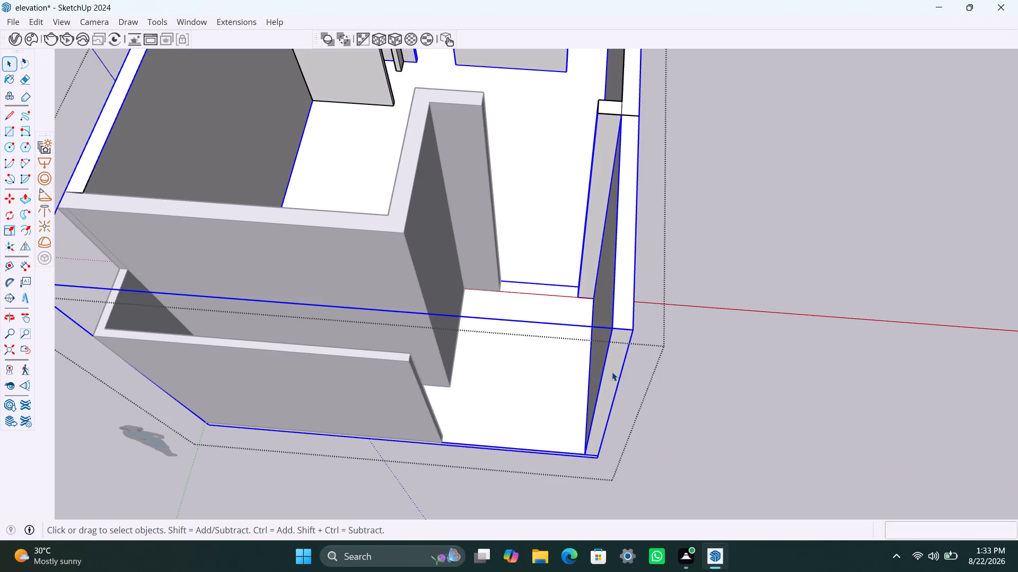
{"action": "double_click", "coordinate": [612, 371]}
{"action": "left_click", "coordinate": [613, 365]}
{"action": "key", "text": "p"}
{"action": "left_click", "coordinate": [615, 364]}
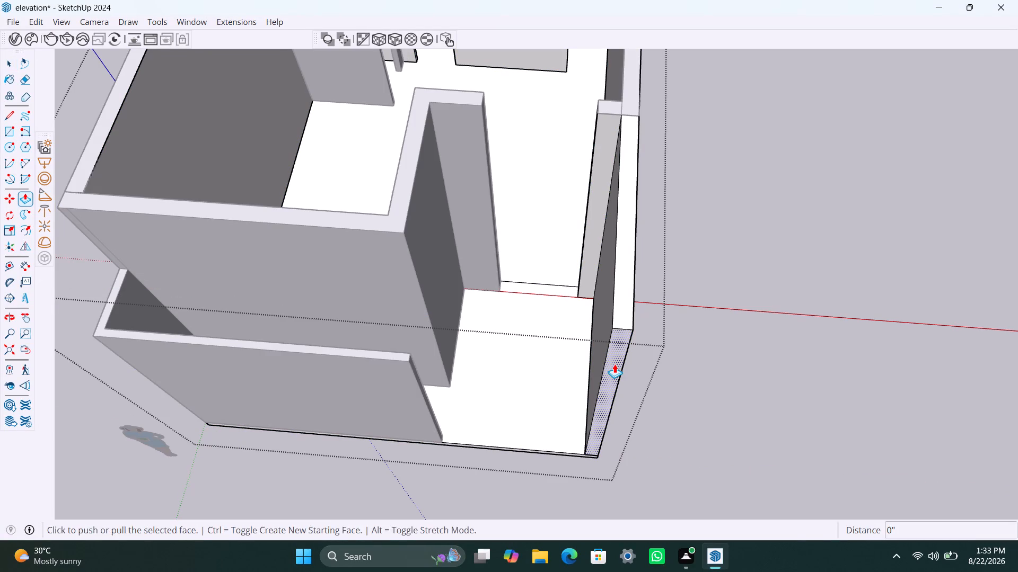
{"action": "left_click", "coordinate": [608, 138]}
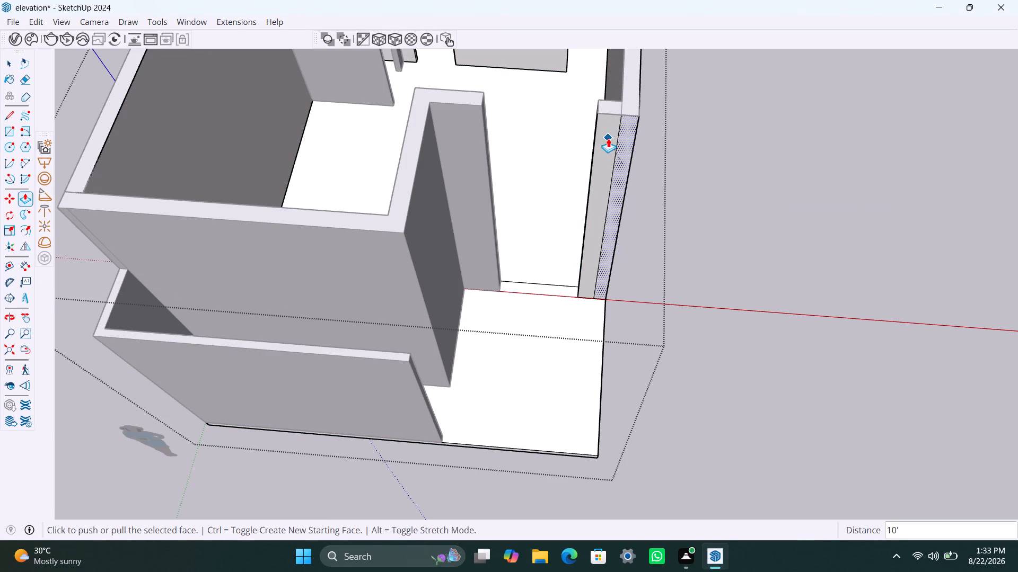
{"action": "key", "text": "space"}
{"action": "left_click", "coordinate": [680, 258]}
{"action": "scroll", "coordinate": [594, 391], "scroll_direction": "up", "scroll_amount": 2}
{"action": "left_click", "coordinate": [672, 442]}
{"action": "left_click", "coordinate": [672, 446]}
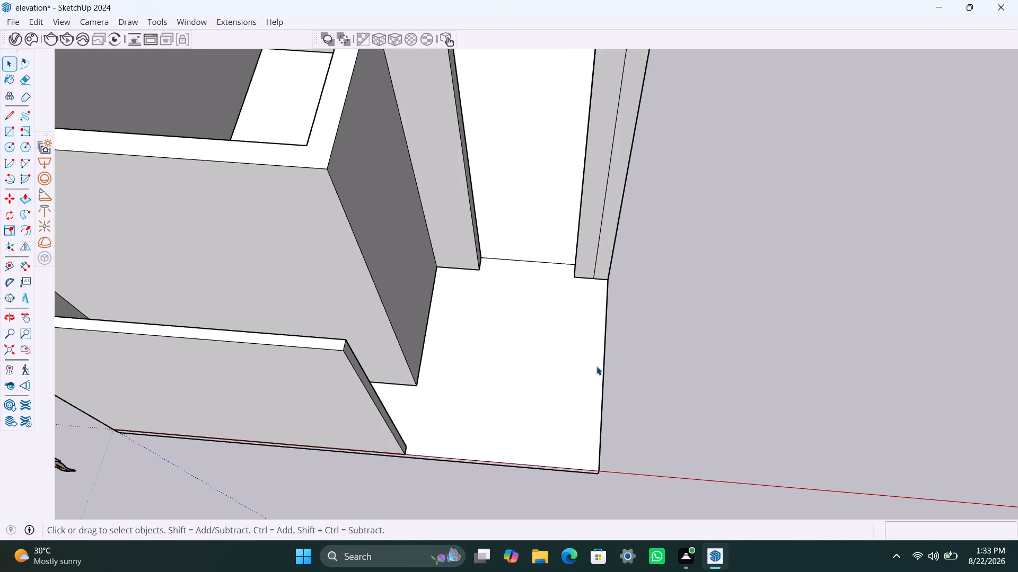
Inside the wall group, delete the vertical and top seam edges between the shortened side wall's end and the short return wall.
{"action": "scroll", "coordinate": [598, 353], "scroll_direction": "down", "scroll_amount": 5}
{"action": "middle_click_drag", "start_coordinate": [648, 405], "coordinate": [570, 379]}
{"action": "scroll", "coordinate": [622, 394], "scroll_direction": "down", "scroll_amount": 4}
{"action": "middle_click_drag", "start_coordinate": [621, 400], "coordinate": [602, 406]}
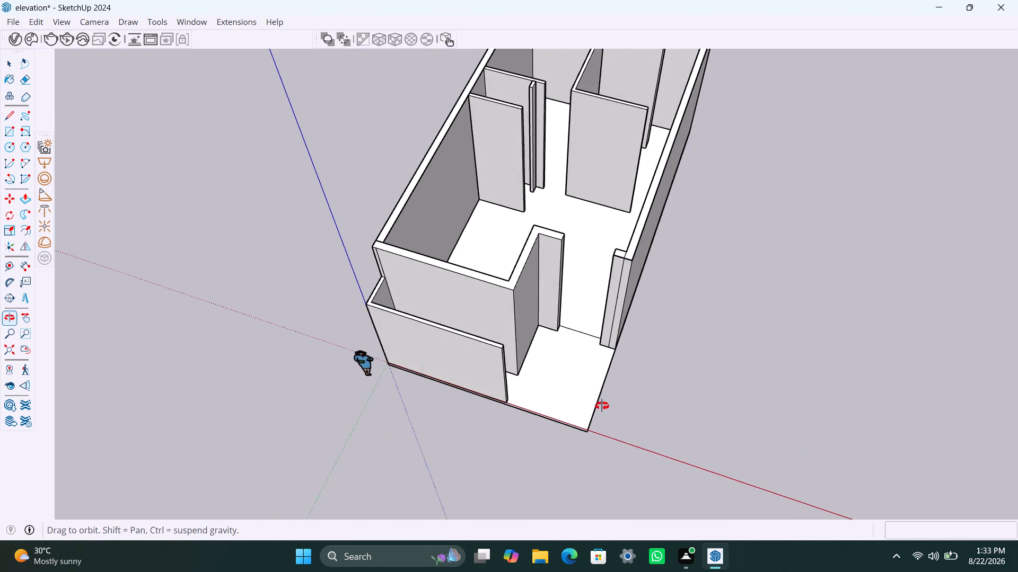
{"action": "middle_click_drag", "start_coordinate": [602, 406], "coordinate": [601, 406]}
{"action": "scroll", "coordinate": [603, 344], "scroll_direction": "up", "scroll_amount": 2}
{"action": "middle_click_drag", "start_coordinate": [612, 332], "coordinate": [645, 336]}
{"action": "scroll", "coordinate": [617, 291], "scroll_direction": "up", "scroll_amount": 2}
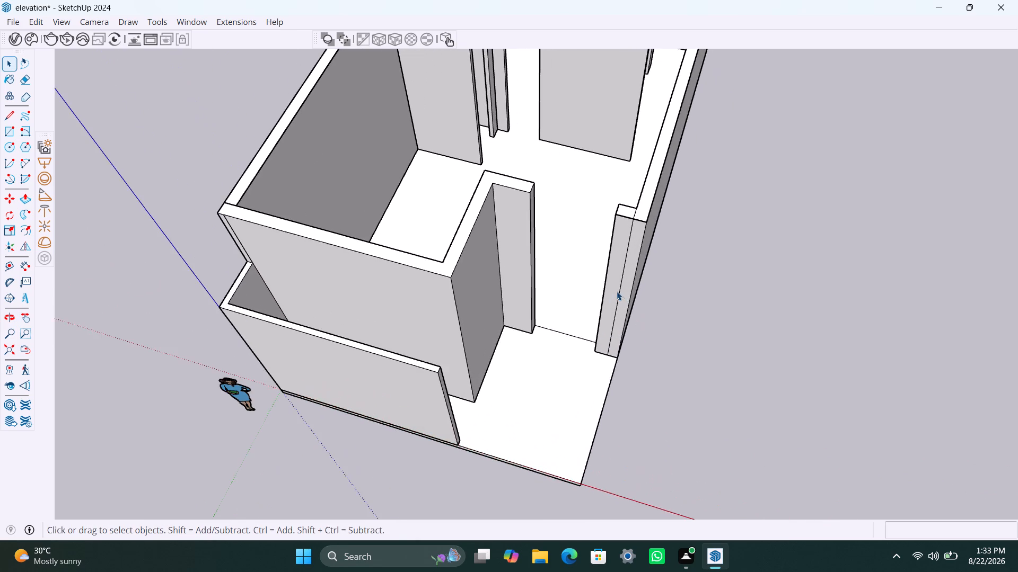
{"action": "middle_click_drag", "start_coordinate": [617, 293], "coordinate": [645, 306]}
{"action": "scroll", "coordinate": [626, 272], "scroll_direction": "up", "scroll_amount": 7}
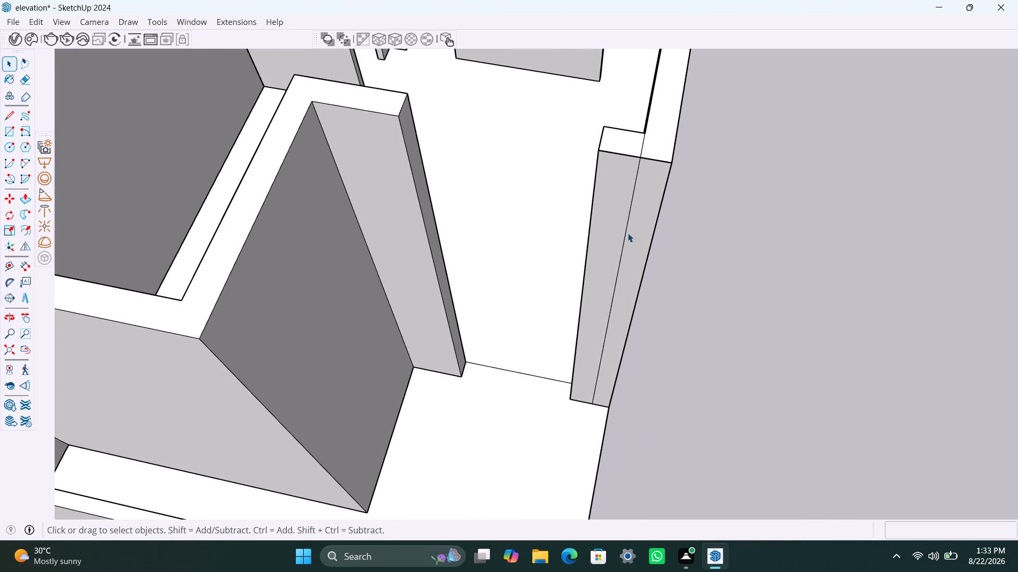
{"action": "left_click", "coordinate": [628, 233]}
{"action": "double_click", "coordinate": [626, 232]}
{"action": "left_click", "coordinate": [626, 228]}
{"action": "left_click", "coordinate": [628, 223]}
{"action": "left_click", "coordinate": [631, 222]}
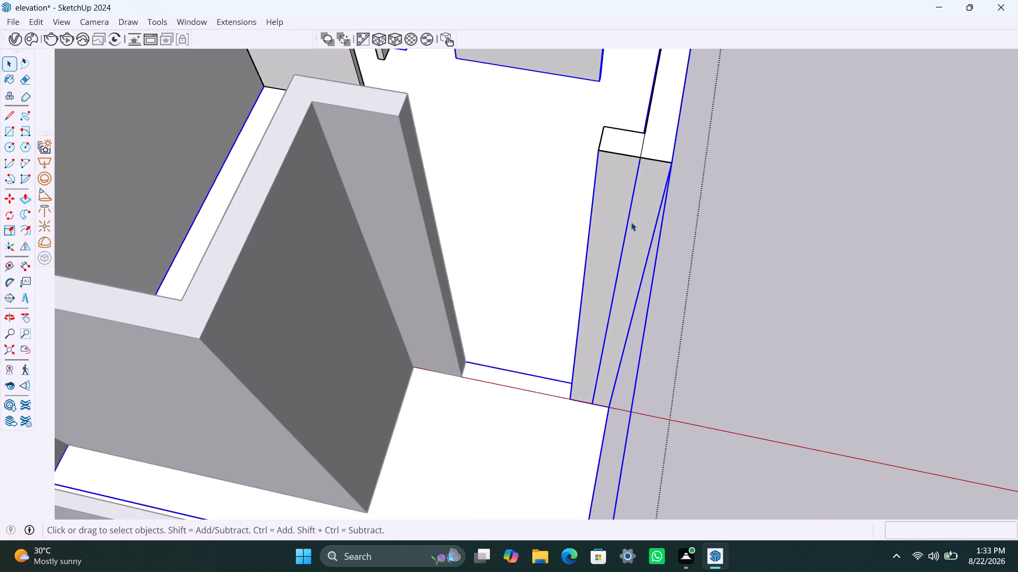
{"action": "left_click", "coordinate": [630, 222]}
{"action": "left_click", "coordinate": [628, 225]}
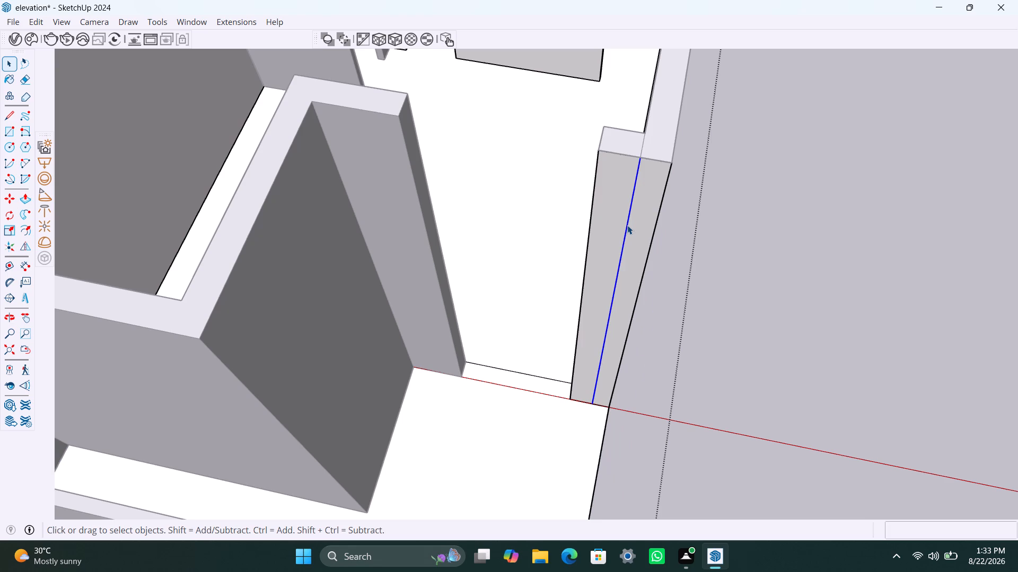
{"action": "key", "text": "Delete"}
{"action": "left_click", "coordinate": [641, 150]}
{"action": "left_click", "coordinate": [727, 177]}
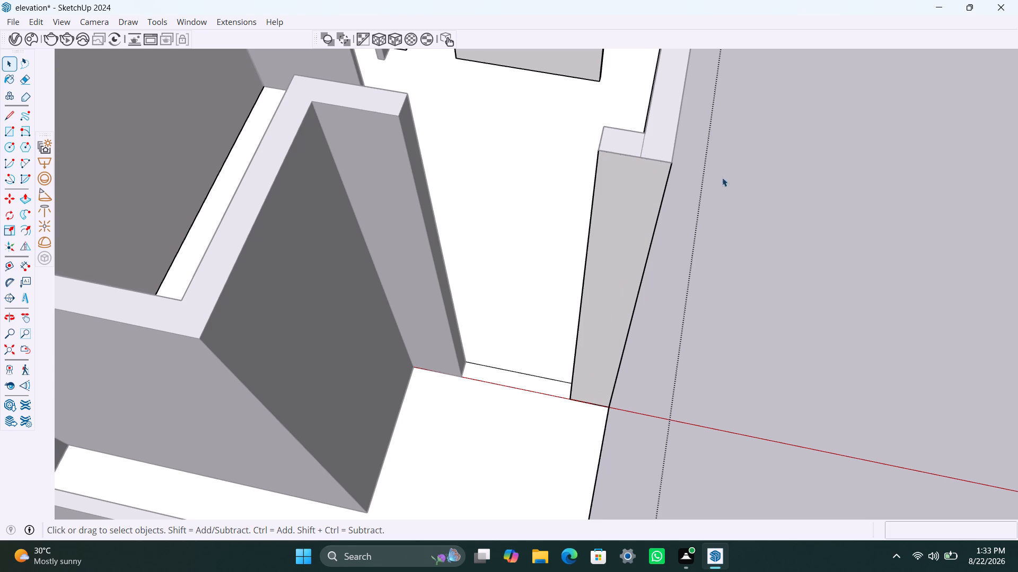
{"action": "left_click", "coordinate": [644, 147]}
{"action": "key", "text": "Delete"}
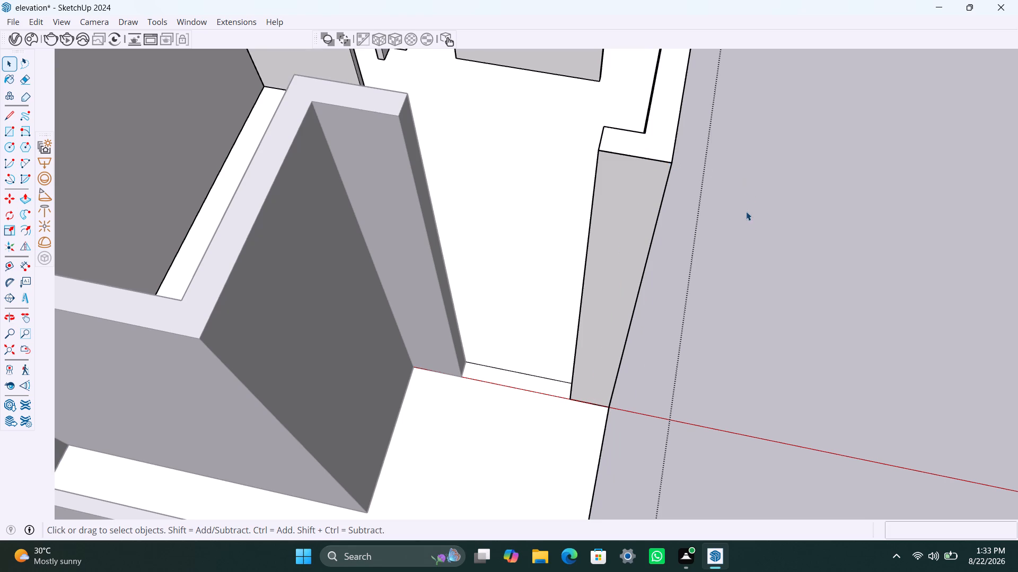
{"action": "double_click", "coordinate": [753, 218]}
Examine the opened front corner and the shortened side wall from above and from the side.
{"action": "scroll", "coordinate": [677, 353], "scroll_direction": "down", "scroll_amount": 12}
{"action": "middle_click_drag", "start_coordinate": [720, 415], "coordinate": [684, 423]}
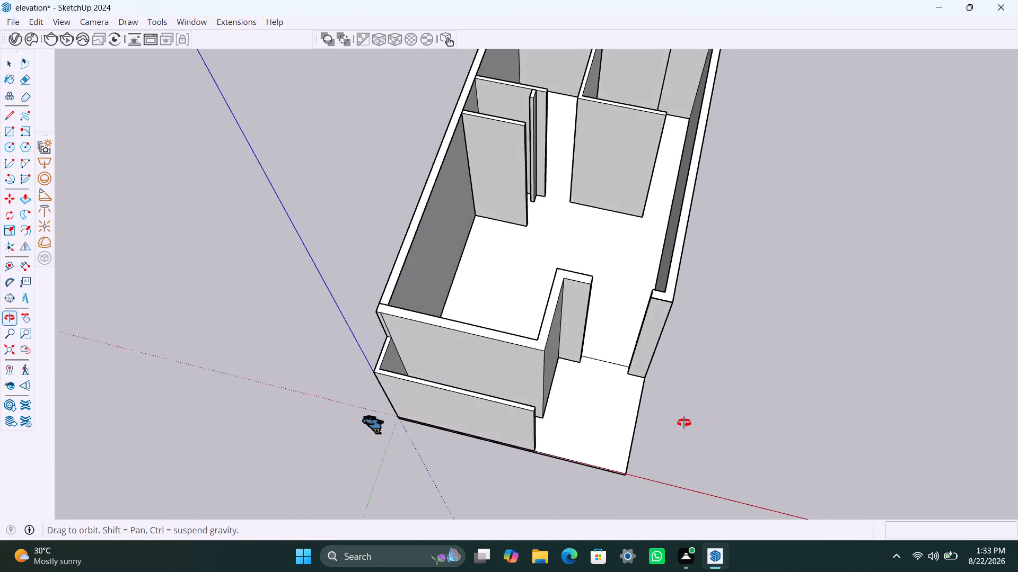
{"action": "middle_click_drag", "start_coordinate": [684, 423], "coordinate": [523, 404]}
{"action": "triple_click", "coordinate": [793, 423]}
{"action": "scroll", "coordinate": [510, 478], "scroll_direction": "down", "scroll_amount": 6}
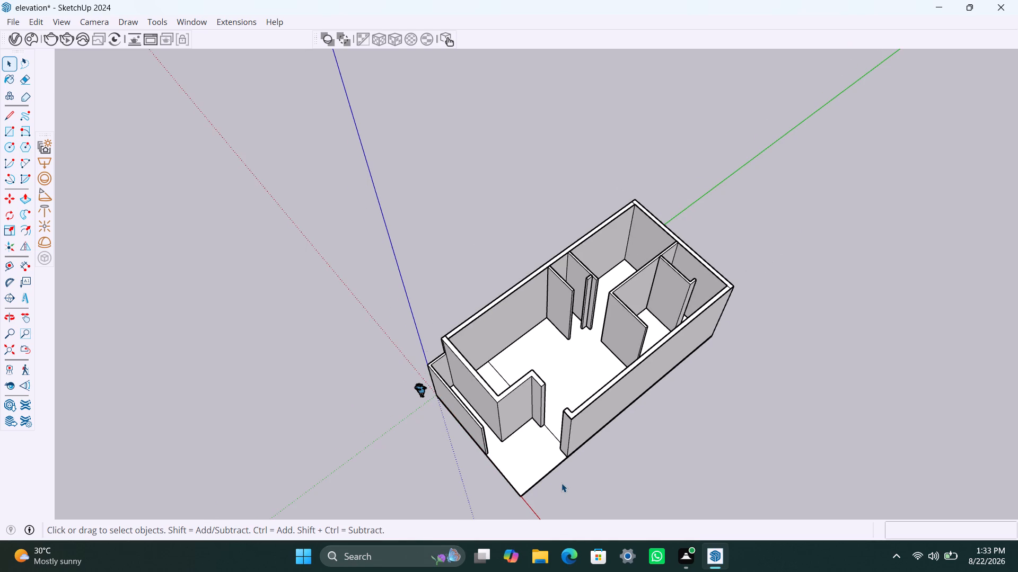
{"action": "scroll", "coordinate": [563, 365], "scroll_direction": "up", "scroll_amount": 3}
{"action": "middle_click_drag", "start_coordinate": [513, 405], "coordinate": [352, 471]}
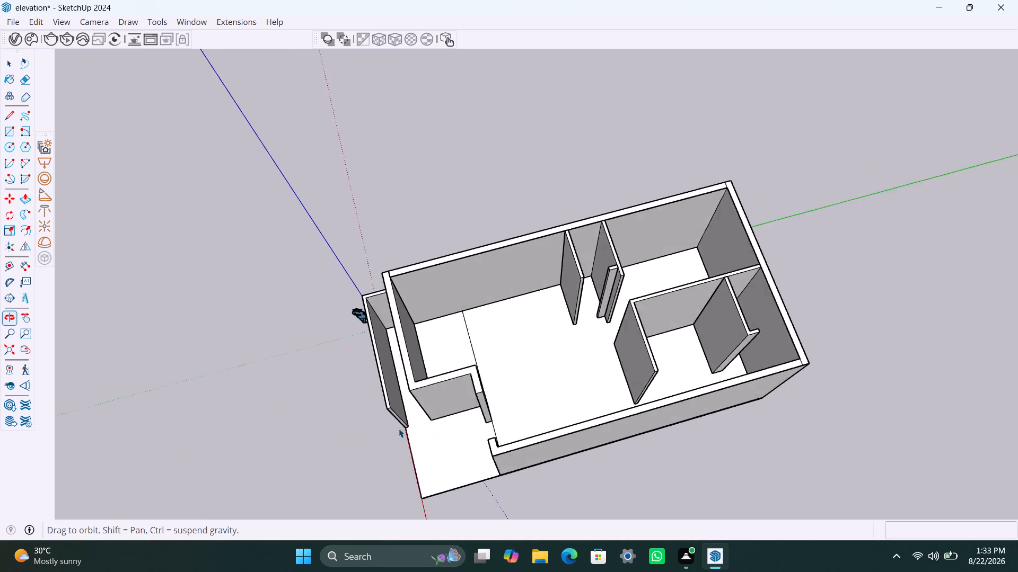
{"action": "scroll", "coordinate": [473, 344], "scroll_direction": "up", "scroll_amount": 4}
{"action": "middle_click_drag", "start_coordinate": [470, 361], "coordinate": [623, 239]}
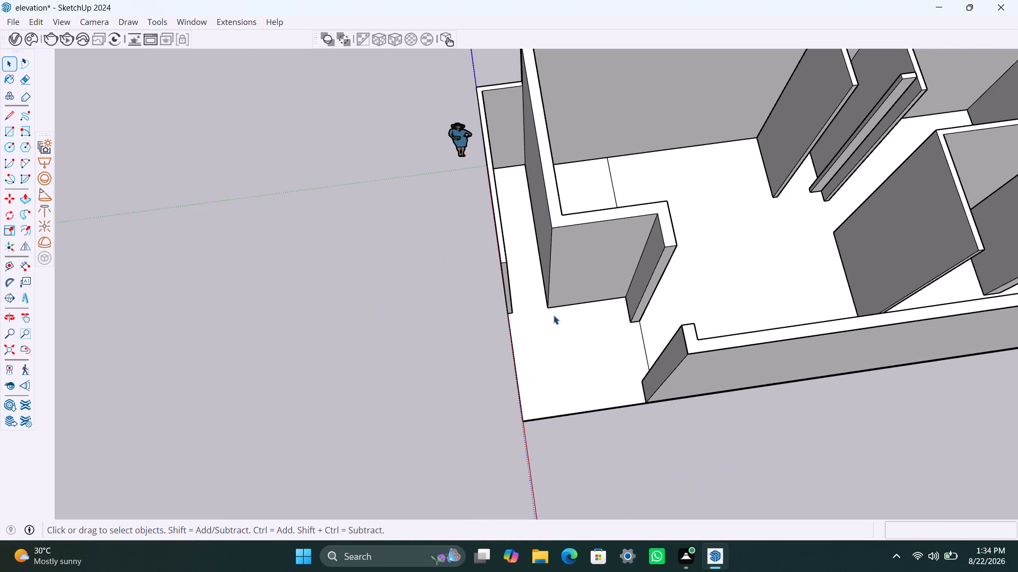
{"action": "scroll", "coordinate": [553, 316], "scroll_direction": "up", "scroll_amount": 3}
Save the elevation model with the shortened side wall.
{"action": "key", "text": "ctrl+s"}
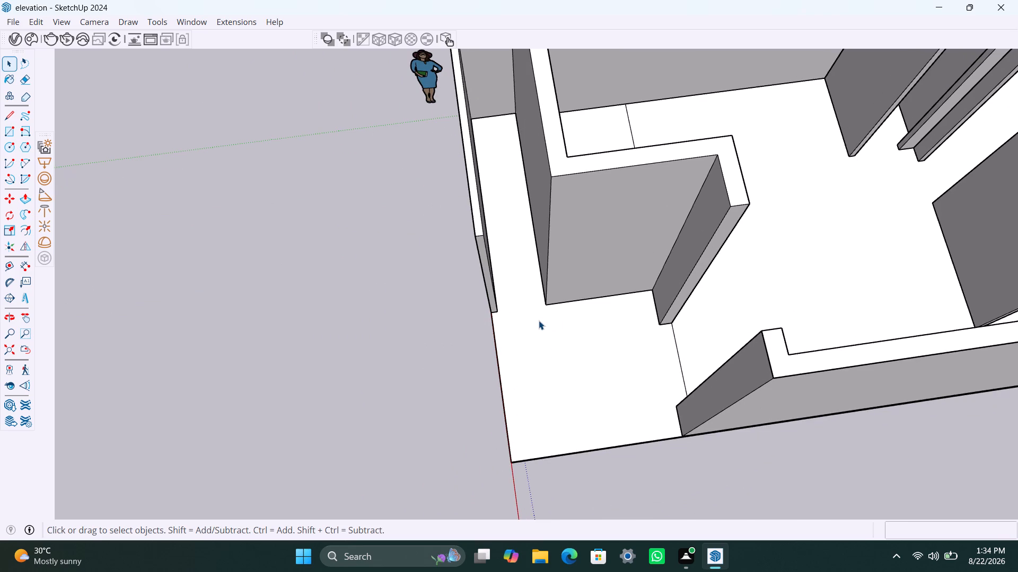
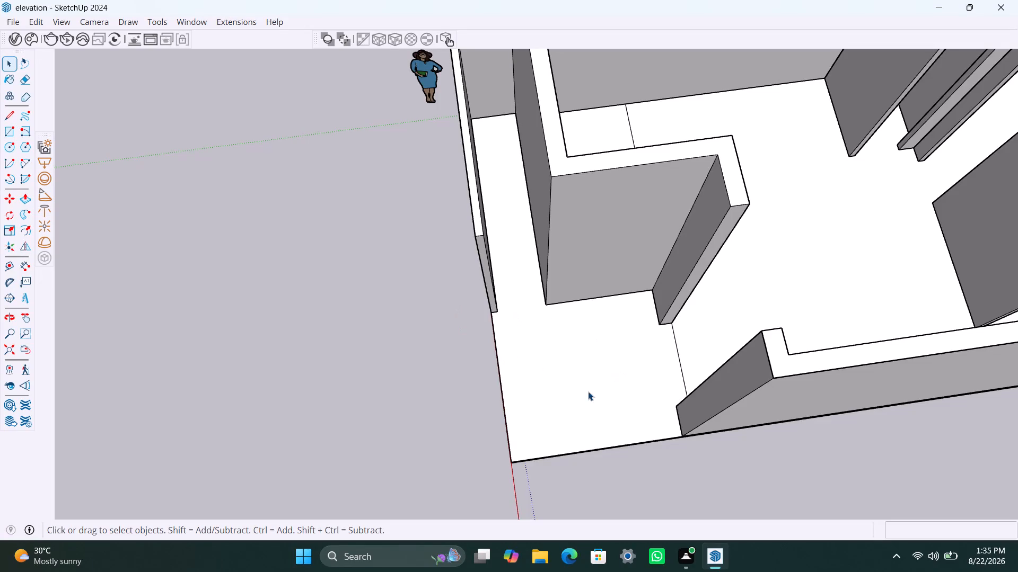
Place a construction guide parallel to the floor slab's open outer edge beside the entrance, offset 4.5" inward.
{"action": "middle_click_drag", "start_coordinate": [509, 460], "coordinate": [527, 461]}
{"action": "scroll", "coordinate": [538, 462], "scroll_direction": "up", "scroll_amount": 7}
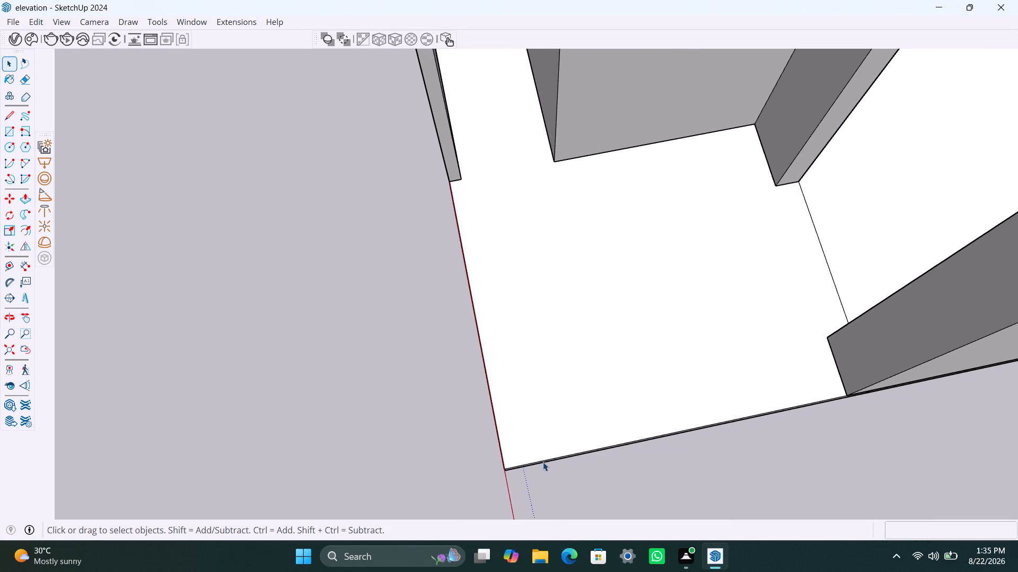
{"action": "scroll", "coordinate": [537, 469], "scroll_direction": "up", "scroll_amount": 8}
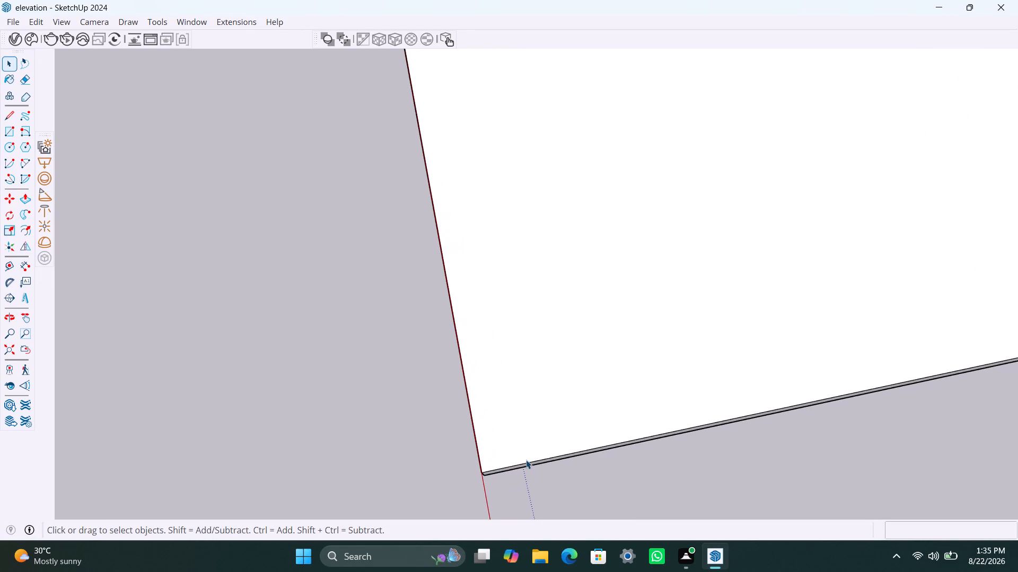
{"action": "left_click", "coordinate": [526, 461]}
{"action": "key", "text": "space"}
{"action": "key", "text": "space"}
{"action": "key", "text": "space"}
{"action": "left_click", "coordinate": [592, 487]}
{"action": "key", "text": "t"}
{"action": "left_click", "coordinate": [541, 463]}
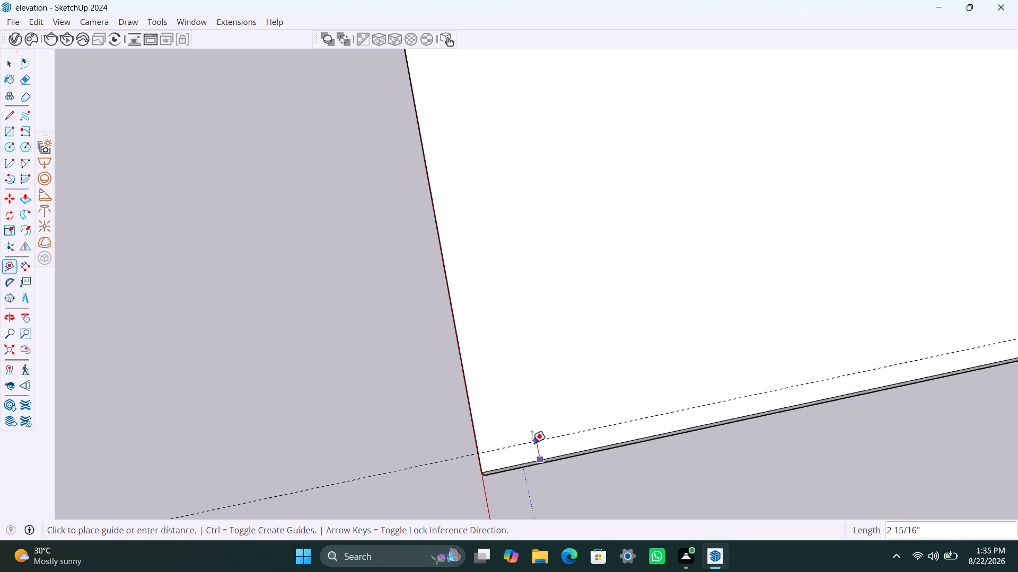
{"action": "type", "text": "4.5\""}
{"action": "key", "text": "Return"}
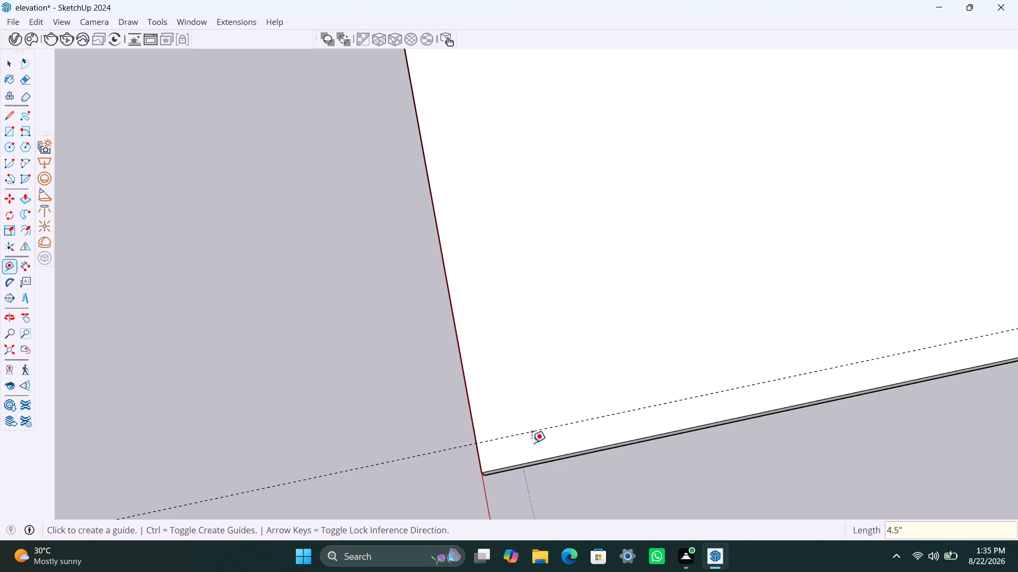
{"action": "key", "text": "space"}
{"action": "key", "text": "r"}
{"action": "key", "text": "space"}
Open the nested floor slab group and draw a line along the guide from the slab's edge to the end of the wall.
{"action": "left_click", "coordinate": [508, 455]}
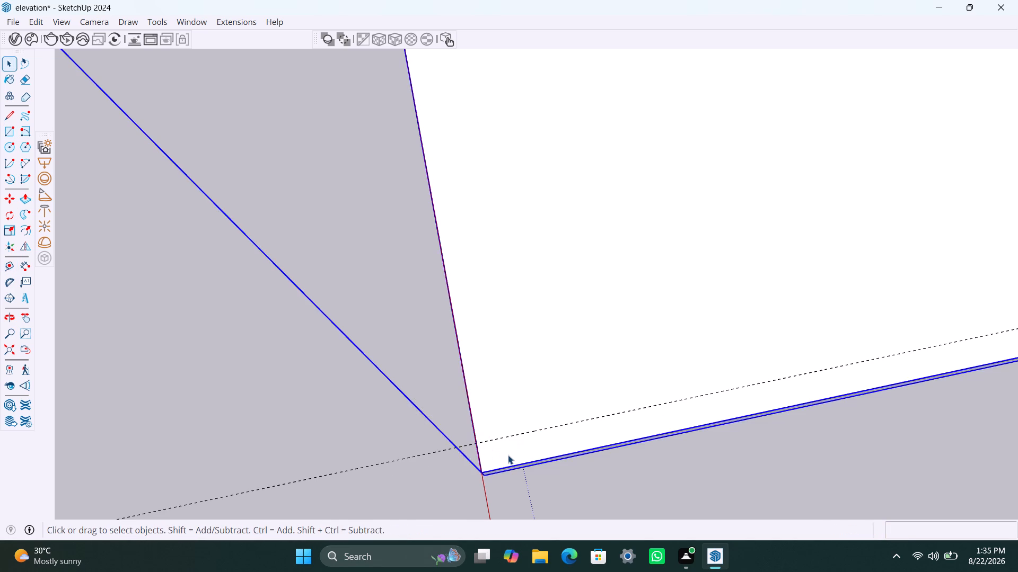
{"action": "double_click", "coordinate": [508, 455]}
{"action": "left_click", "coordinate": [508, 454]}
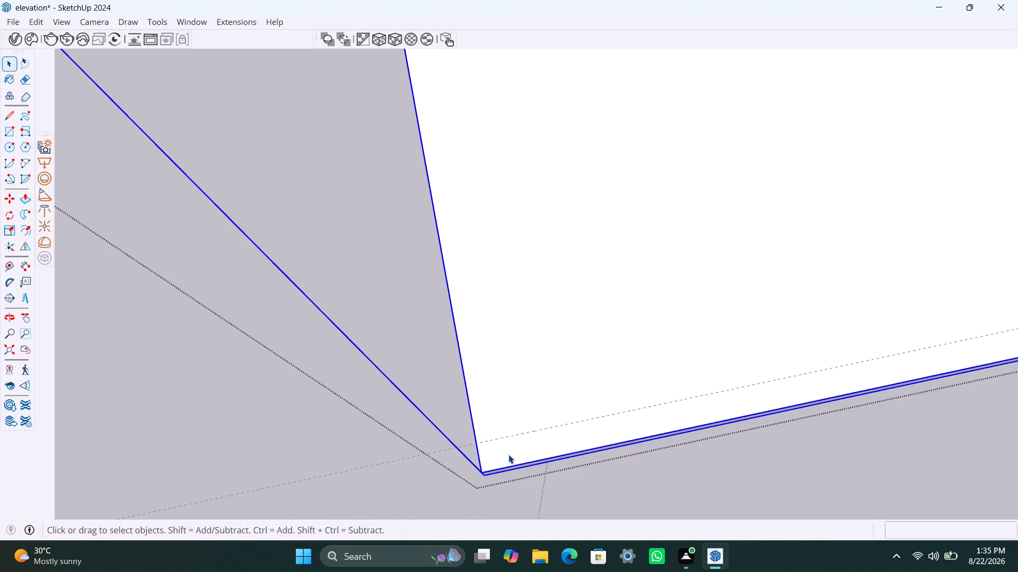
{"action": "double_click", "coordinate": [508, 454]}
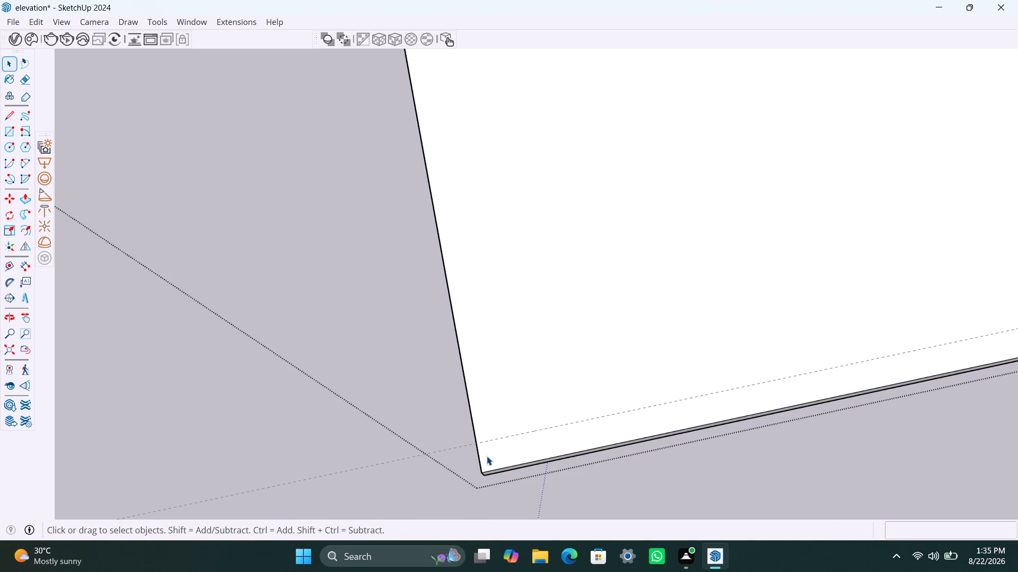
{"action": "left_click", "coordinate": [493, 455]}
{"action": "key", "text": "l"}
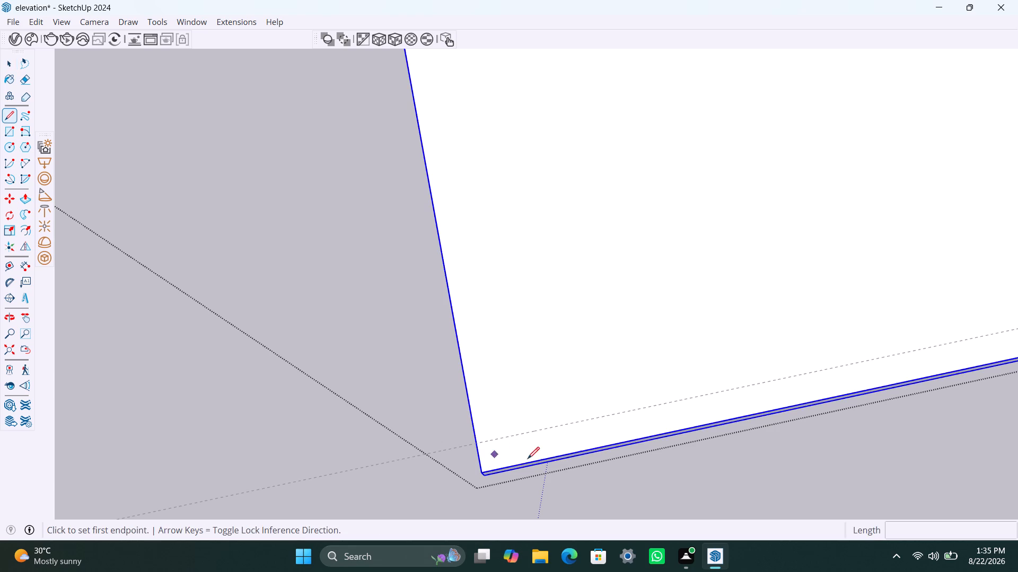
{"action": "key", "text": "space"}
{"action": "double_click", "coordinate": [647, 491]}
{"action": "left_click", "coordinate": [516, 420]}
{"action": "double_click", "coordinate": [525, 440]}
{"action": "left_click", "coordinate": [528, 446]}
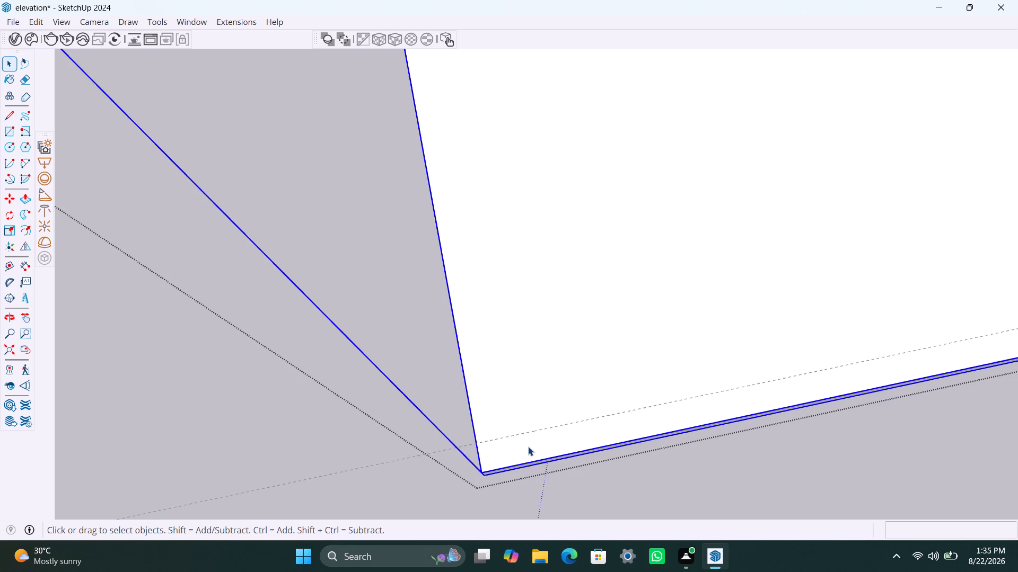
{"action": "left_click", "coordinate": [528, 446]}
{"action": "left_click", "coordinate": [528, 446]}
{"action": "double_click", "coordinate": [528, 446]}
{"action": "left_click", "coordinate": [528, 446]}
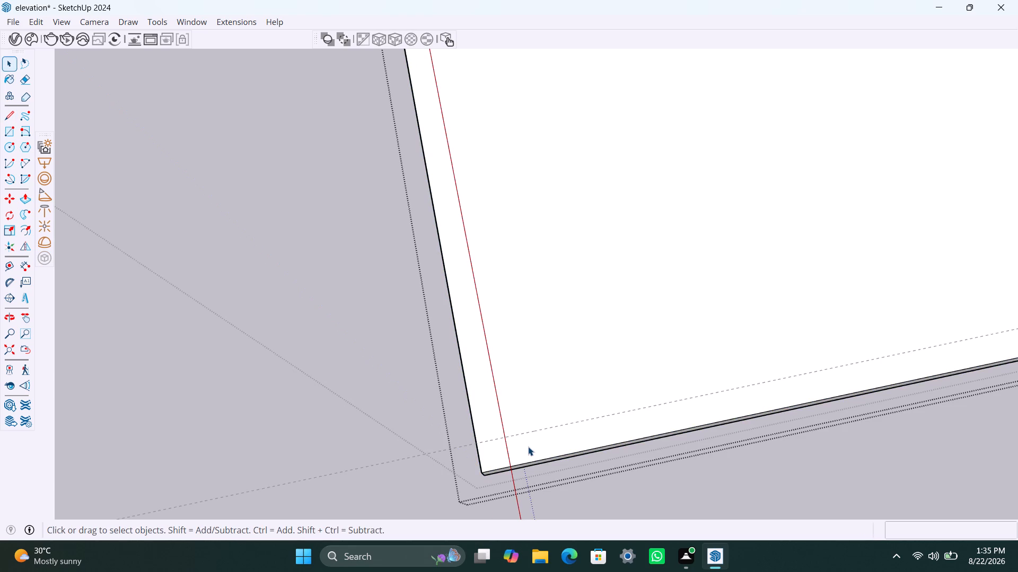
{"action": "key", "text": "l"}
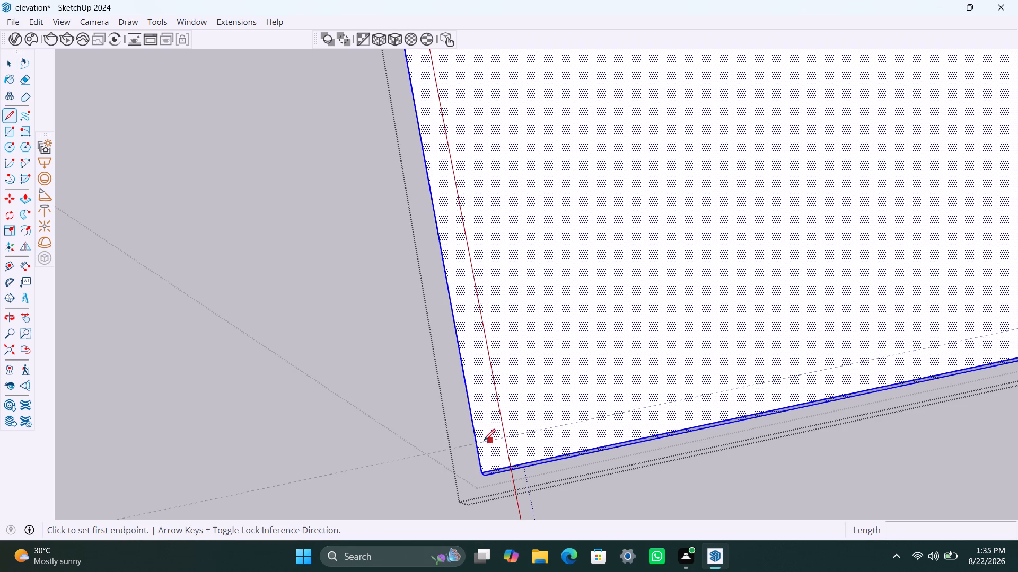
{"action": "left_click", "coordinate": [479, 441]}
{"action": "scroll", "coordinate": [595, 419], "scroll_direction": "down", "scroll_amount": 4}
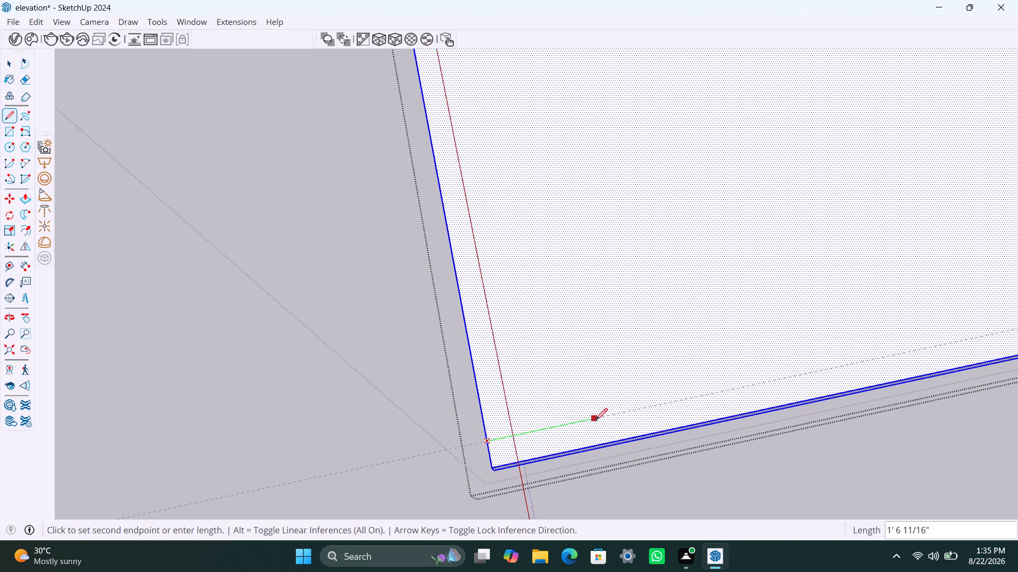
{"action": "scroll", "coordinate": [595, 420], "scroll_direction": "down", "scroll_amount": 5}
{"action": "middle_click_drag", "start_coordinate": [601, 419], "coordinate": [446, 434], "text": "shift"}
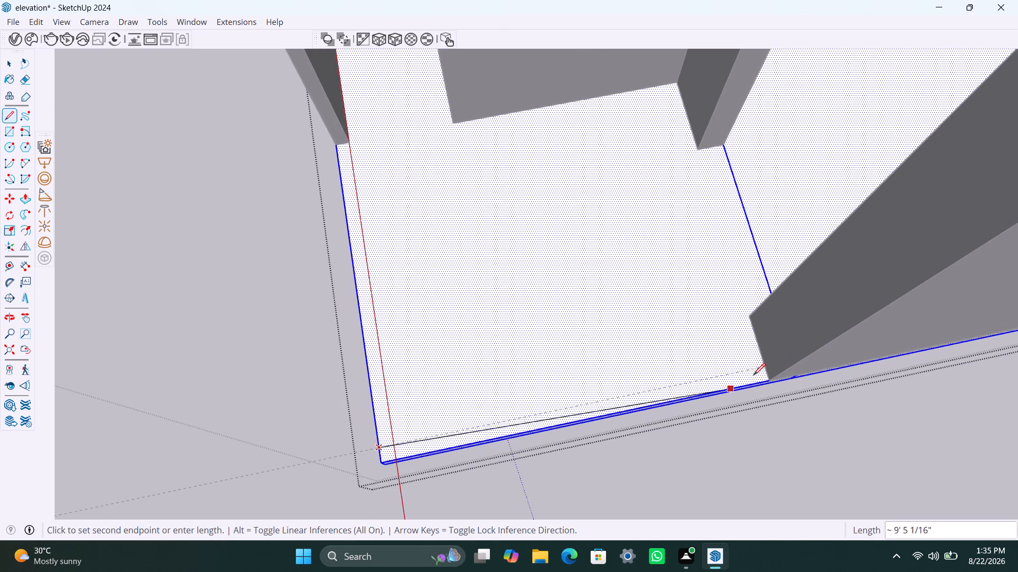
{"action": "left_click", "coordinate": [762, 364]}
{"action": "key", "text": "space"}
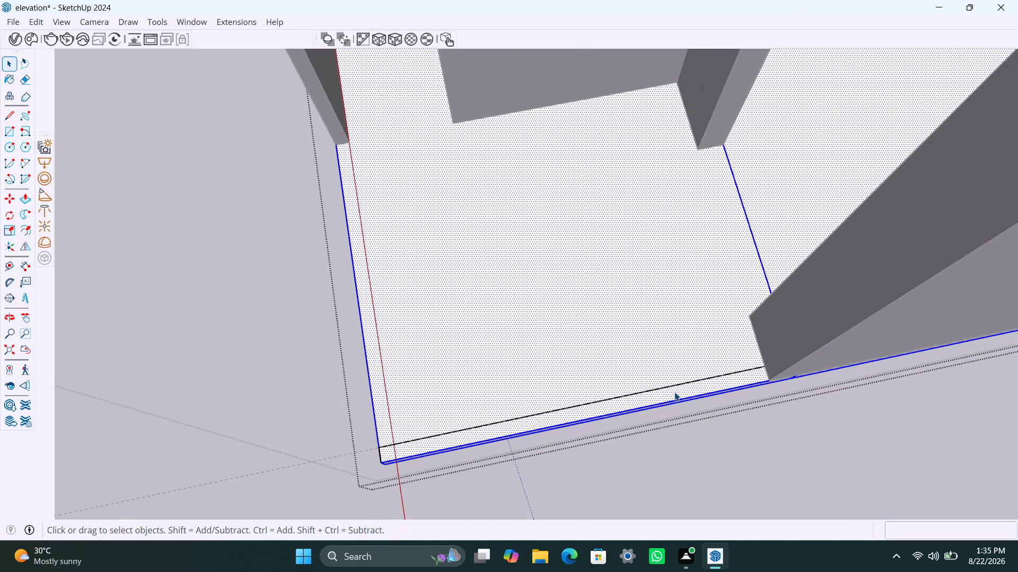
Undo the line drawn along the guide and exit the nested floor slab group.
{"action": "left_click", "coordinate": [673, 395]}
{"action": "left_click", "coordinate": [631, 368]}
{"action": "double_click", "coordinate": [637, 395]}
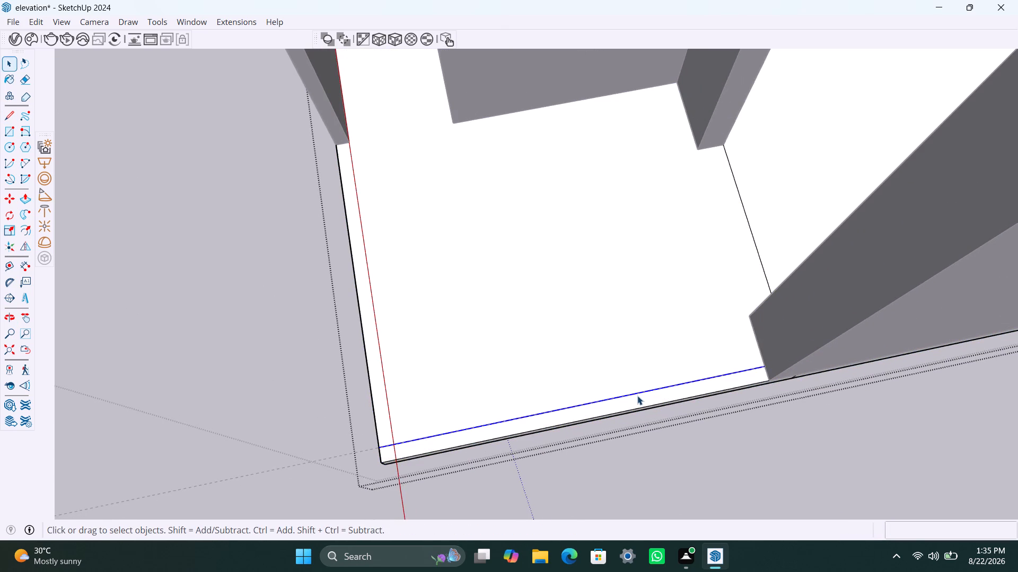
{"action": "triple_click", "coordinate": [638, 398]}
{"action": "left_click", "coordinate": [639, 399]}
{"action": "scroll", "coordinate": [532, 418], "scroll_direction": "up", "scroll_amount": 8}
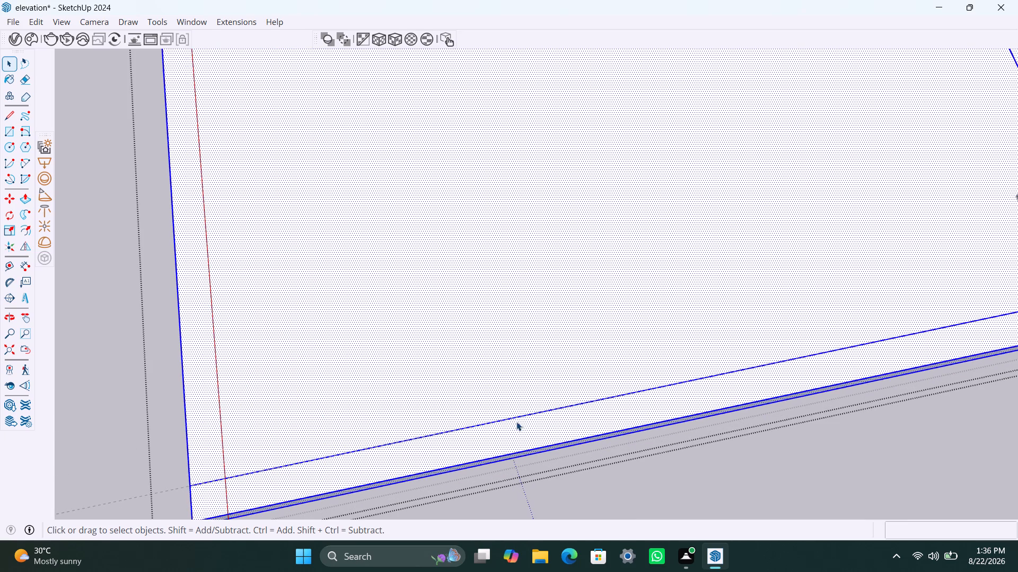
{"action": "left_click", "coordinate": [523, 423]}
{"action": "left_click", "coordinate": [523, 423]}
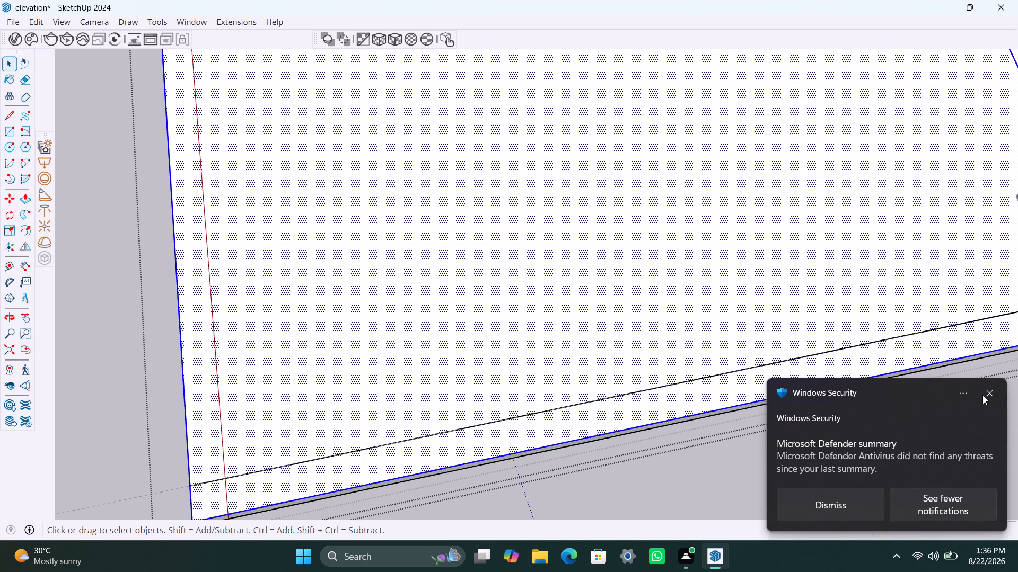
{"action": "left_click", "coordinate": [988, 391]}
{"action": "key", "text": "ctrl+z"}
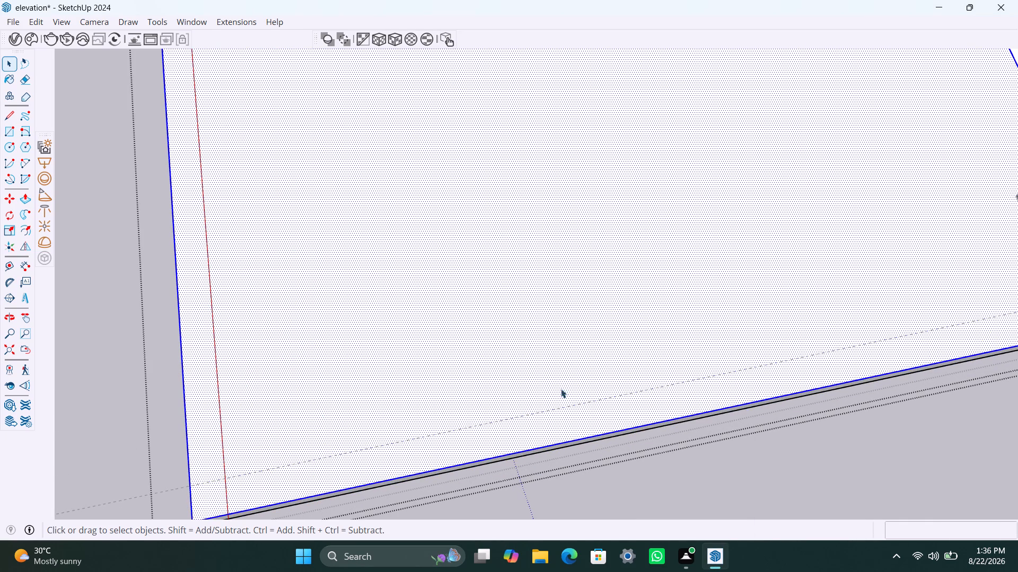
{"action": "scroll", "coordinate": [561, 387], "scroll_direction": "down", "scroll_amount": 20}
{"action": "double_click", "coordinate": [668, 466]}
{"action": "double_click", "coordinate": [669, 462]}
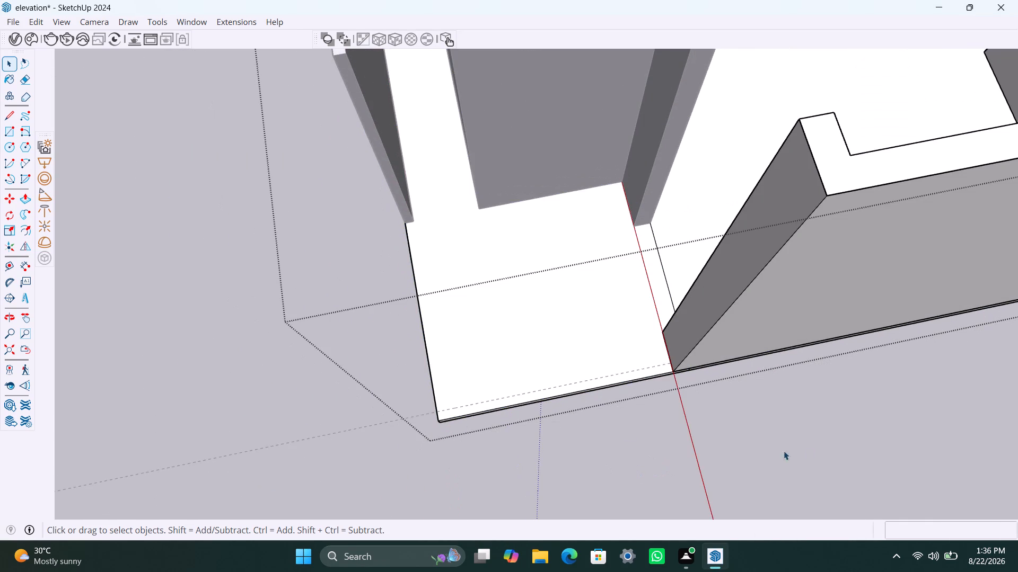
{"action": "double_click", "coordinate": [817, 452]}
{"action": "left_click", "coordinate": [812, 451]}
Draw a rectangle about 4 7/16" by 10' between the guide and the slab's outer edge, from the wall end to the slab corner.
{"action": "scroll", "coordinate": [357, 373], "scroll_direction": "down", "scroll_amount": 5}
{"action": "middle_click_drag", "start_coordinate": [488, 423], "coordinate": [639, 423]}
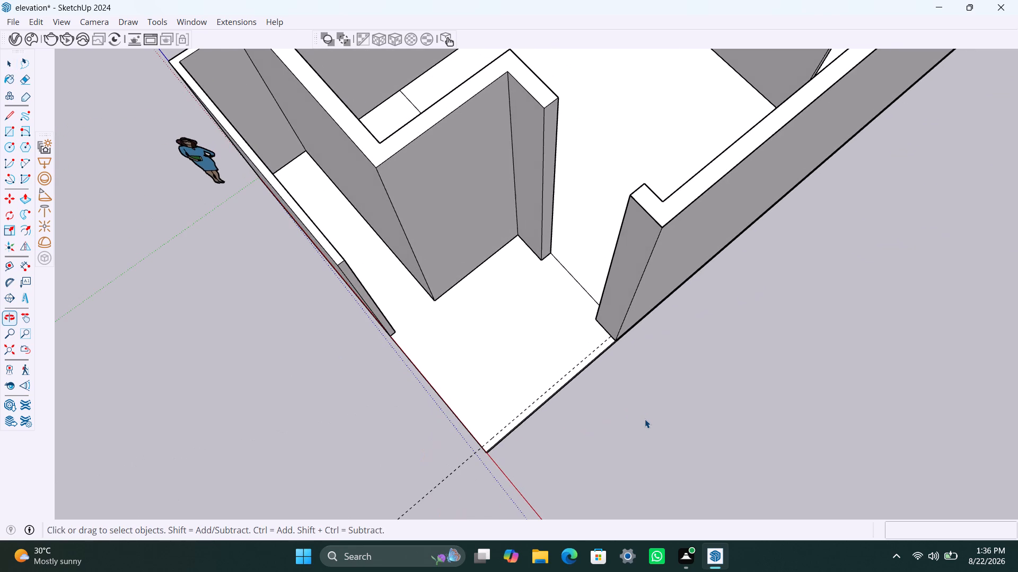
{"action": "scroll", "coordinate": [455, 415], "scroll_direction": "down", "scroll_amount": 3}
{"action": "middle_click_drag", "start_coordinate": [432, 441], "coordinate": [541, 463]}
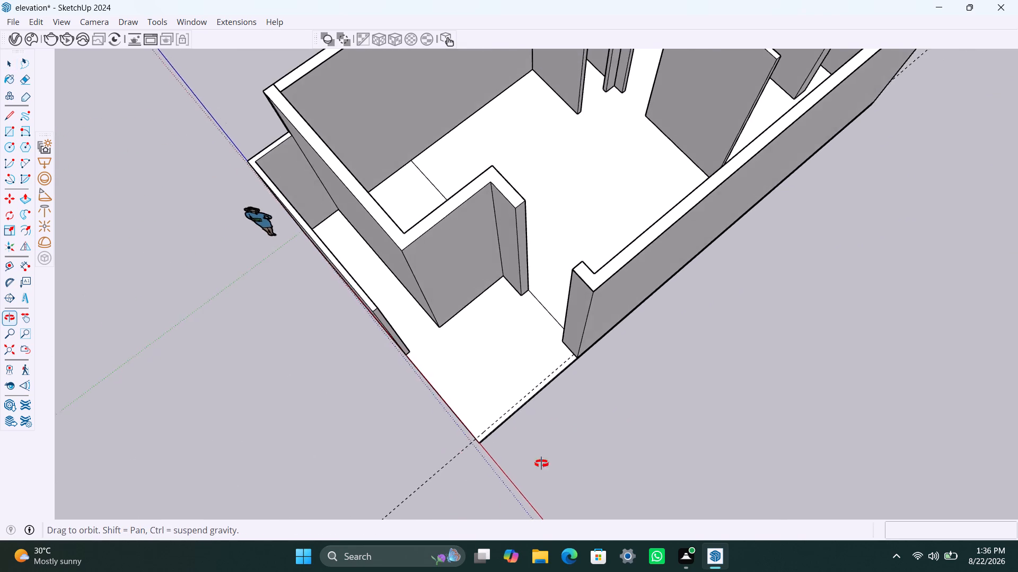
{"action": "middle_click_drag", "start_coordinate": [541, 463], "coordinate": [609, 455]}
{"action": "scroll", "coordinate": [566, 425], "scroll_direction": "up", "scroll_amount": 2}
{"action": "middle_click_drag", "start_coordinate": [570, 423], "coordinate": [611, 428]}
{"action": "scroll", "coordinate": [578, 406], "scroll_direction": "up", "scroll_amount": 4}
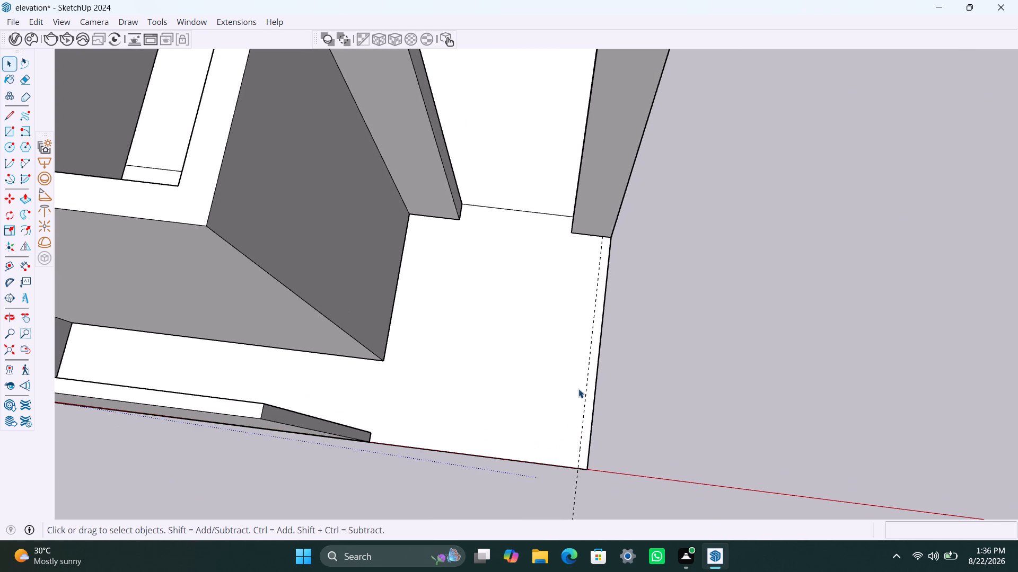
{"action": "middle_click_drag", "start_coordinate": [601, 435], "coordinate": [610, 430]}
{"action": "scroll", "coordinate": [624, 274], "scroll_direction": "up", "scroll_amount": 2}
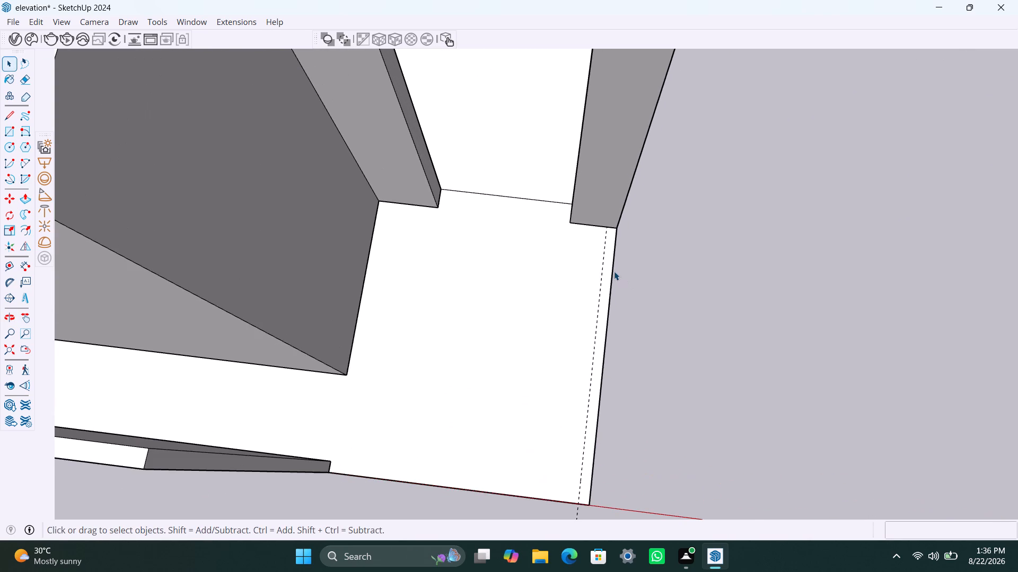
{"action": "key", "text": "r"}
{"action": "left_click", "coordinate": [609, 226]}
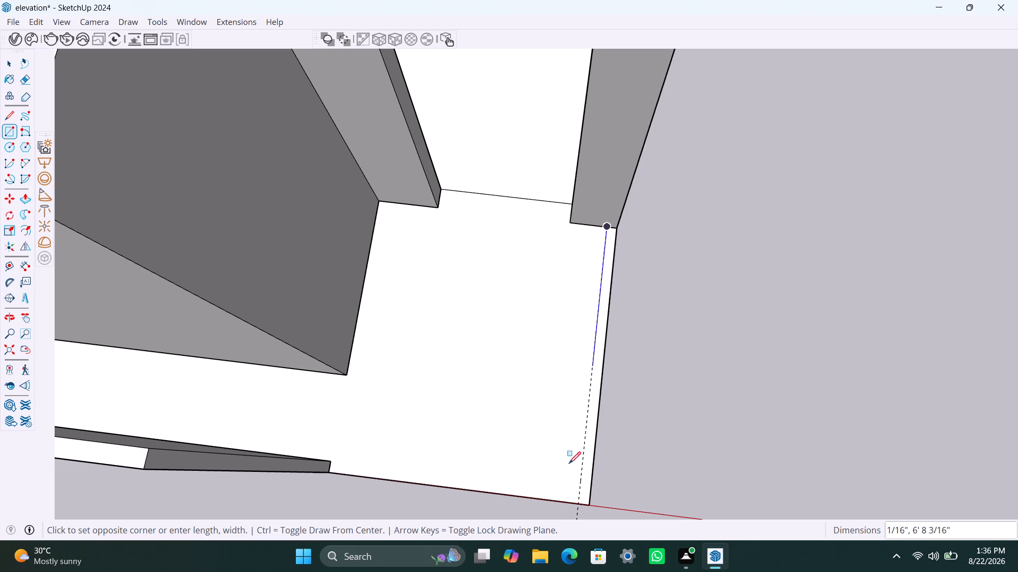
{"action": "left_click", "coordinate": [589, 502]}
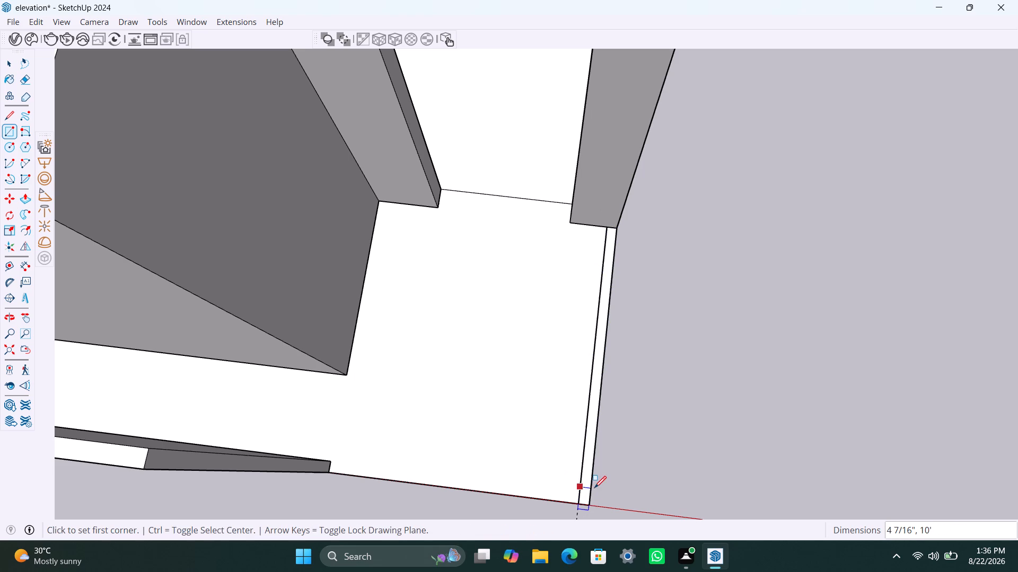
Push/Pull the narrow edge rectangle up to the height of the low front wall.
{"action": "key", "text": "space"}
{"action": "left_click", "coordinate": [584, 476]}
{"action": "left_click", "coordinate": [587, 470]}
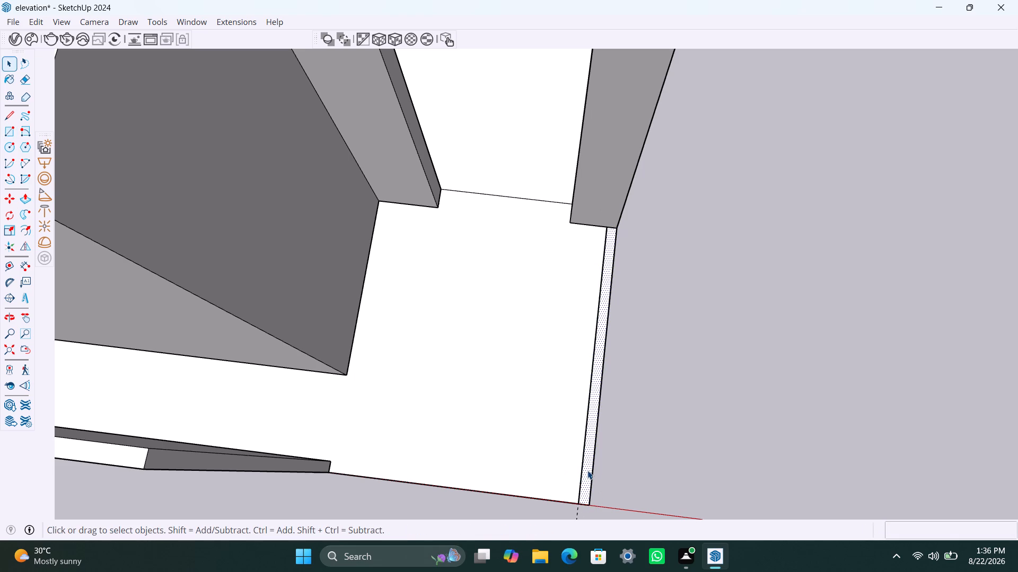
{"action": "key", "text": "p"}
{"action": "left_click", "coordinate": [587, 470]}
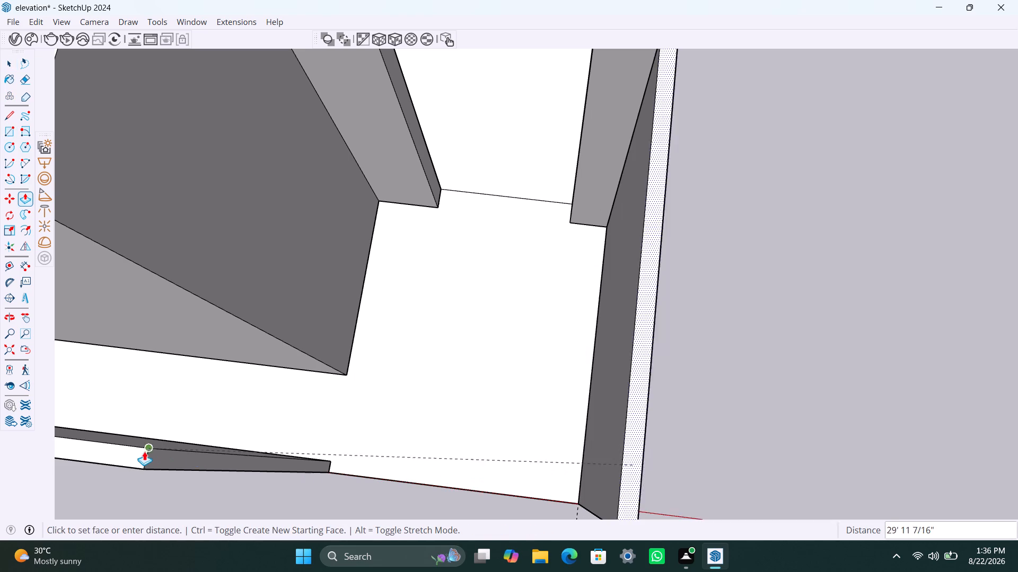
{"action": "left_click", "coordinate": [138, 452]}
{"action": "key", "text": "space"}
{"action": "left_click", "coordinate": [663, 359]}
Save the elevation model.
{"action": "scroll", "coordinate": [574, 440], "scroll_direction": "down", "scroll_amount": 4}
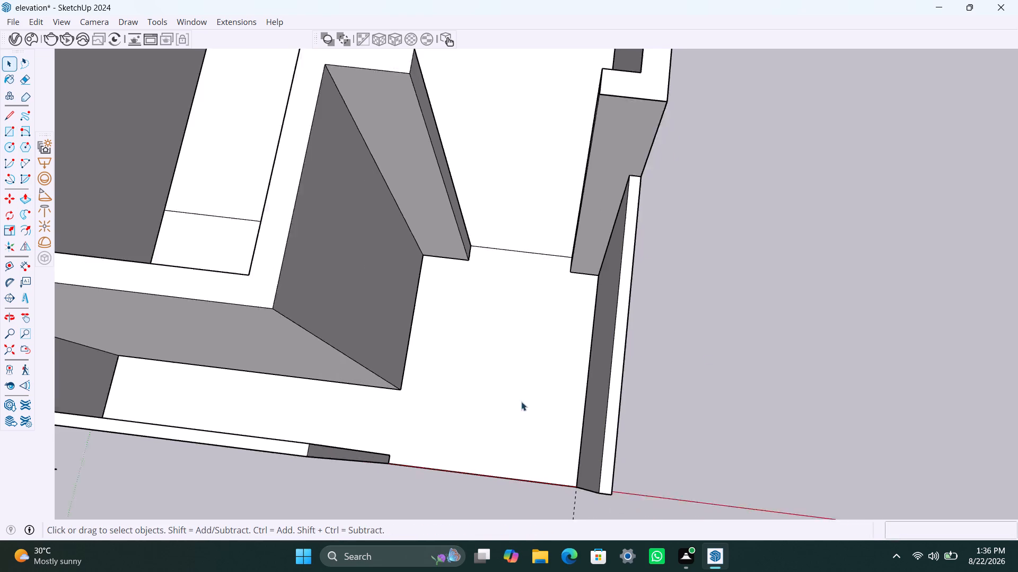
{"action": "scroll", "coordinate": [521, 401], "scroll_direction": "down", "scroll_amount": 8}
{"action": "middle_click_drag", "start_coordinate": [509, 413], "coordinate": [512, 339]}
{"action": "left_click", "coordinate": [652, 380]}
{"action": "scroll", "coordinate": [472, 454], "scroll_direction": "up", "scroll_amount": 2}
{"action": "middle_click_drag", "start_coordinate": [478, 454], "coordinate": [482, 453]}
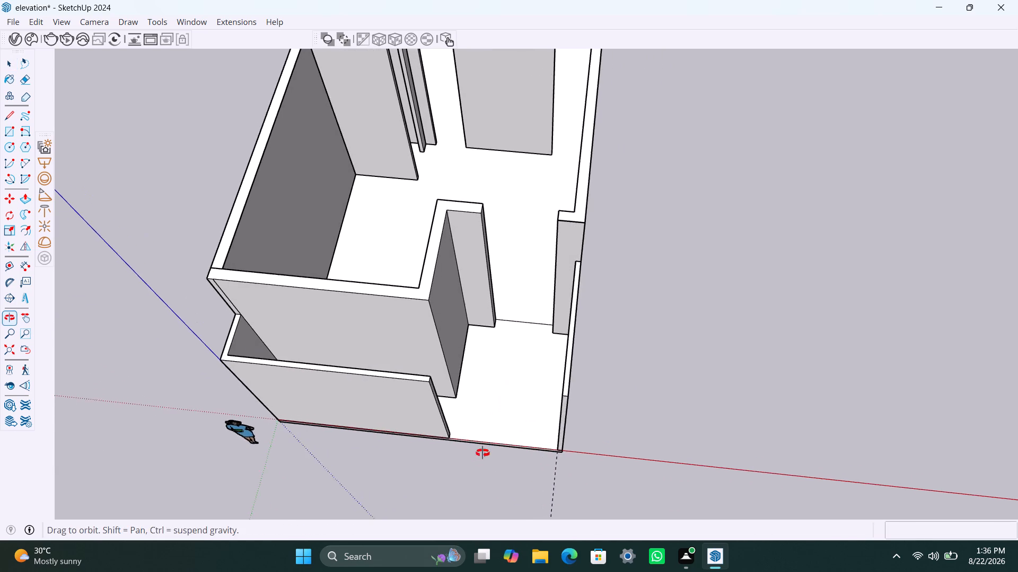
{"action": "middle_click_drag", "start_coordinate": [482, 453], "coordinate": [495, 440]}
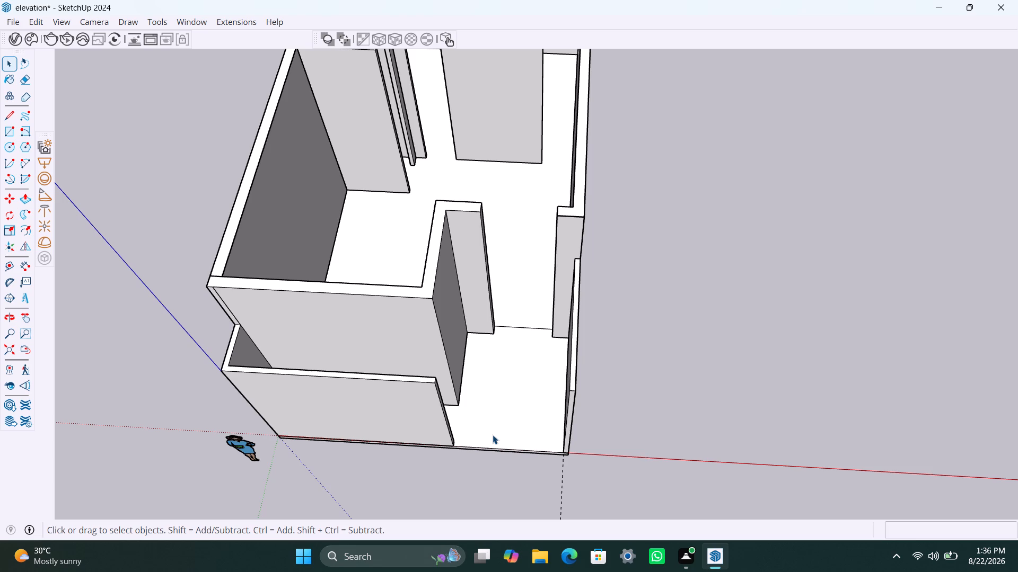
{"action": "key", "text": "ctrl+s"}
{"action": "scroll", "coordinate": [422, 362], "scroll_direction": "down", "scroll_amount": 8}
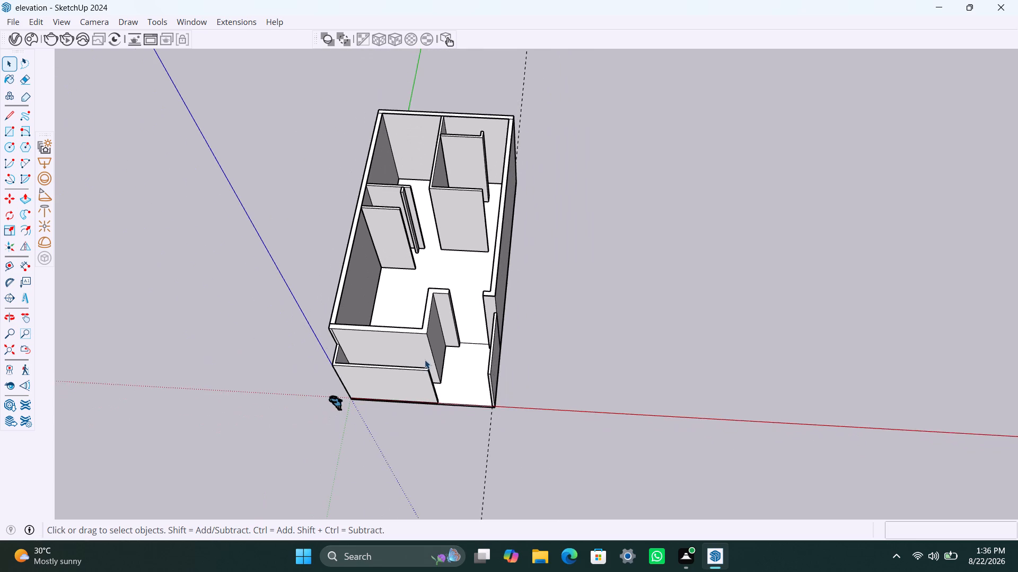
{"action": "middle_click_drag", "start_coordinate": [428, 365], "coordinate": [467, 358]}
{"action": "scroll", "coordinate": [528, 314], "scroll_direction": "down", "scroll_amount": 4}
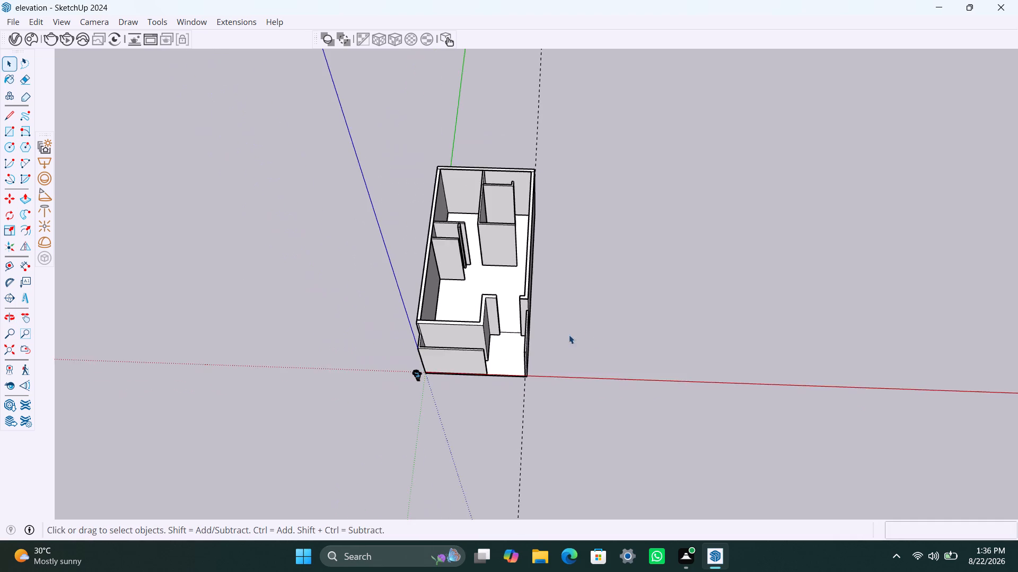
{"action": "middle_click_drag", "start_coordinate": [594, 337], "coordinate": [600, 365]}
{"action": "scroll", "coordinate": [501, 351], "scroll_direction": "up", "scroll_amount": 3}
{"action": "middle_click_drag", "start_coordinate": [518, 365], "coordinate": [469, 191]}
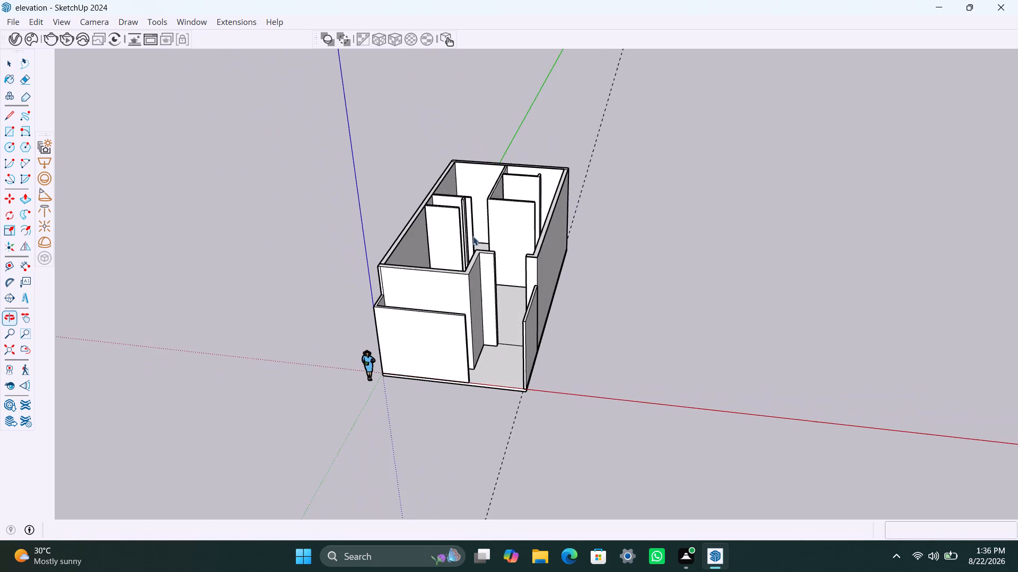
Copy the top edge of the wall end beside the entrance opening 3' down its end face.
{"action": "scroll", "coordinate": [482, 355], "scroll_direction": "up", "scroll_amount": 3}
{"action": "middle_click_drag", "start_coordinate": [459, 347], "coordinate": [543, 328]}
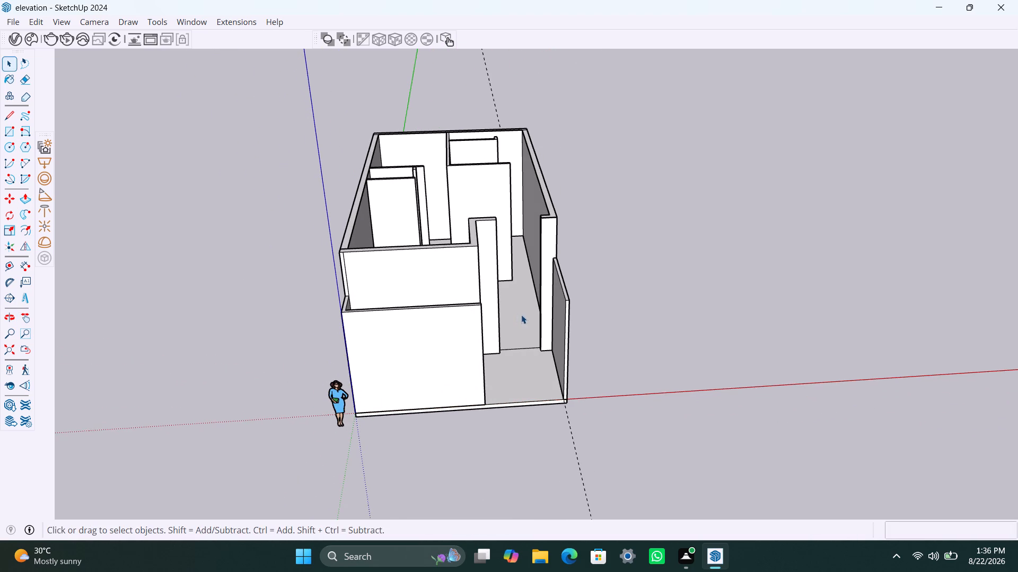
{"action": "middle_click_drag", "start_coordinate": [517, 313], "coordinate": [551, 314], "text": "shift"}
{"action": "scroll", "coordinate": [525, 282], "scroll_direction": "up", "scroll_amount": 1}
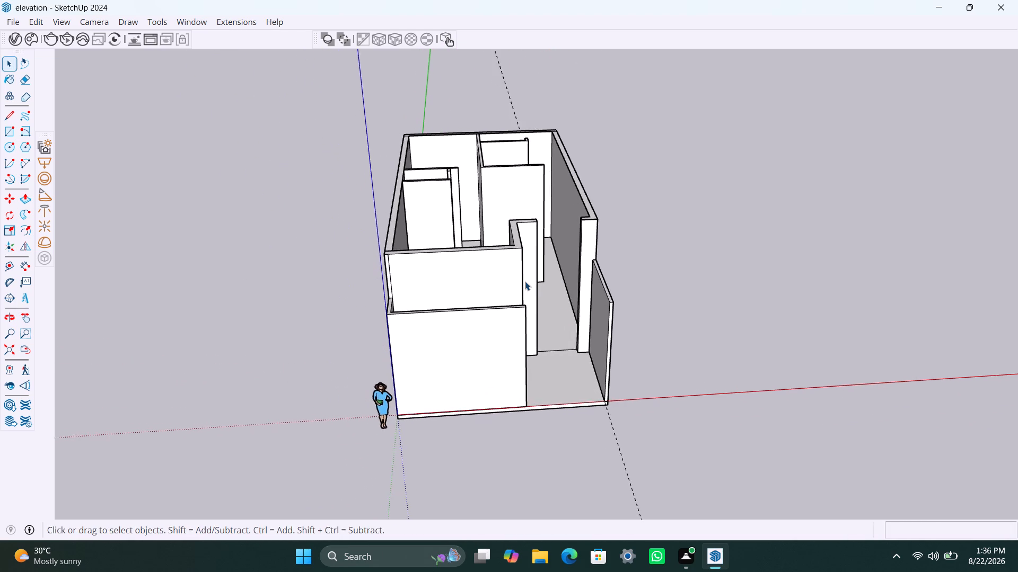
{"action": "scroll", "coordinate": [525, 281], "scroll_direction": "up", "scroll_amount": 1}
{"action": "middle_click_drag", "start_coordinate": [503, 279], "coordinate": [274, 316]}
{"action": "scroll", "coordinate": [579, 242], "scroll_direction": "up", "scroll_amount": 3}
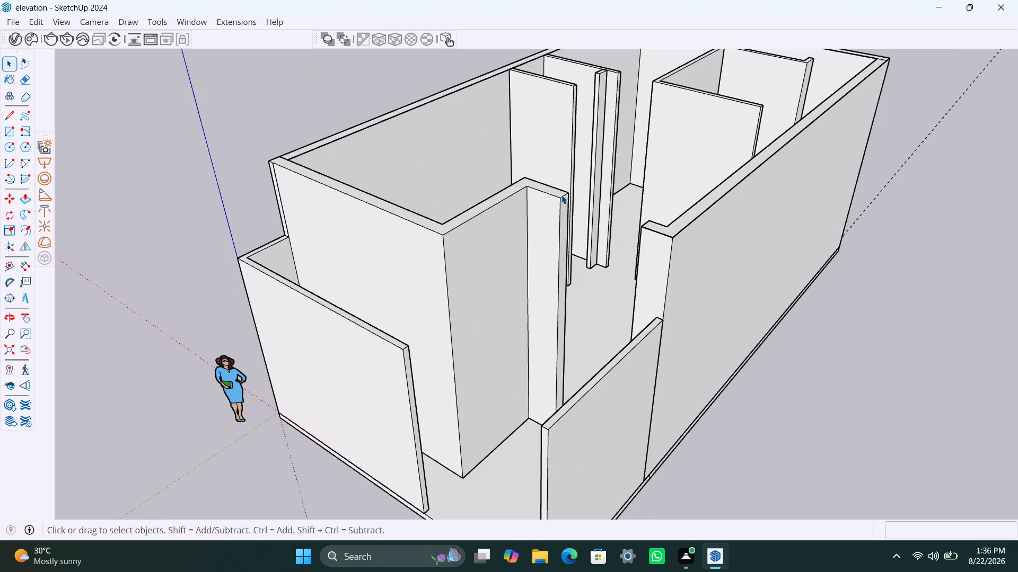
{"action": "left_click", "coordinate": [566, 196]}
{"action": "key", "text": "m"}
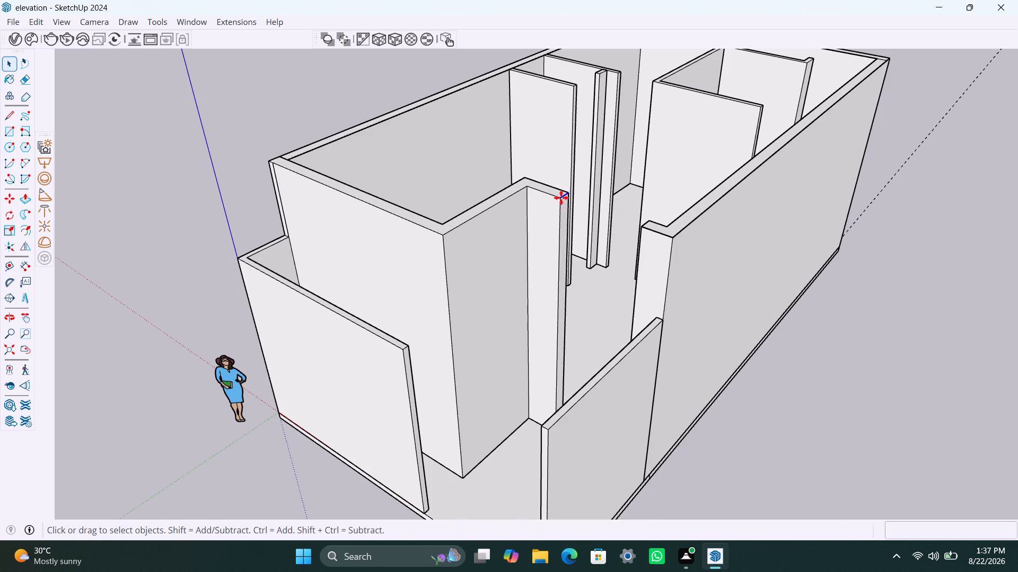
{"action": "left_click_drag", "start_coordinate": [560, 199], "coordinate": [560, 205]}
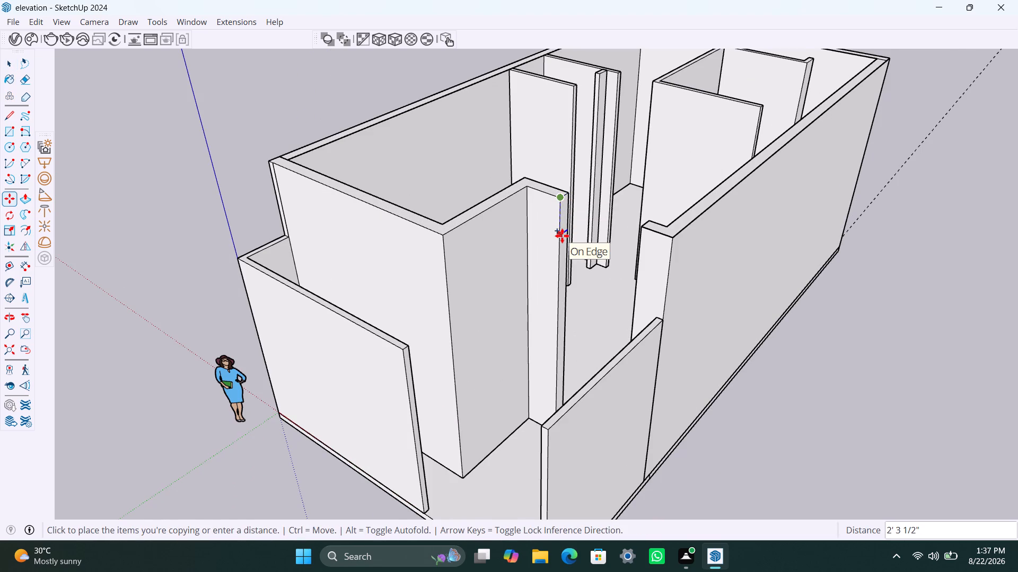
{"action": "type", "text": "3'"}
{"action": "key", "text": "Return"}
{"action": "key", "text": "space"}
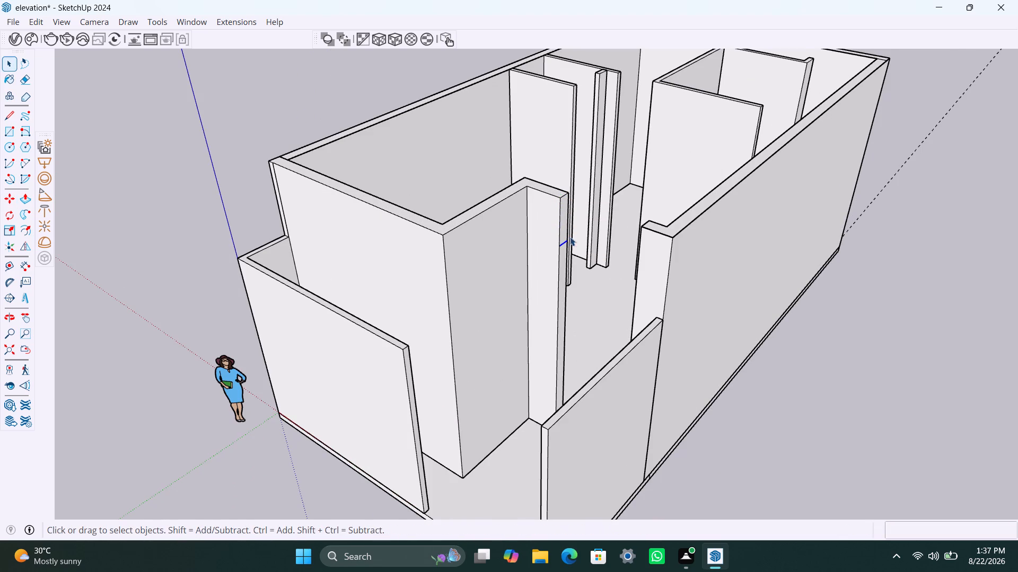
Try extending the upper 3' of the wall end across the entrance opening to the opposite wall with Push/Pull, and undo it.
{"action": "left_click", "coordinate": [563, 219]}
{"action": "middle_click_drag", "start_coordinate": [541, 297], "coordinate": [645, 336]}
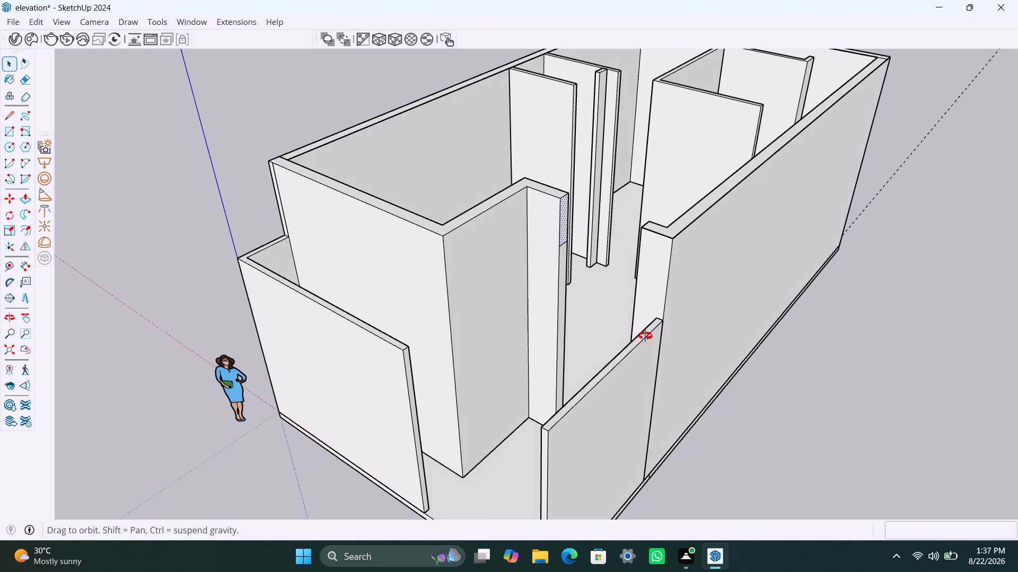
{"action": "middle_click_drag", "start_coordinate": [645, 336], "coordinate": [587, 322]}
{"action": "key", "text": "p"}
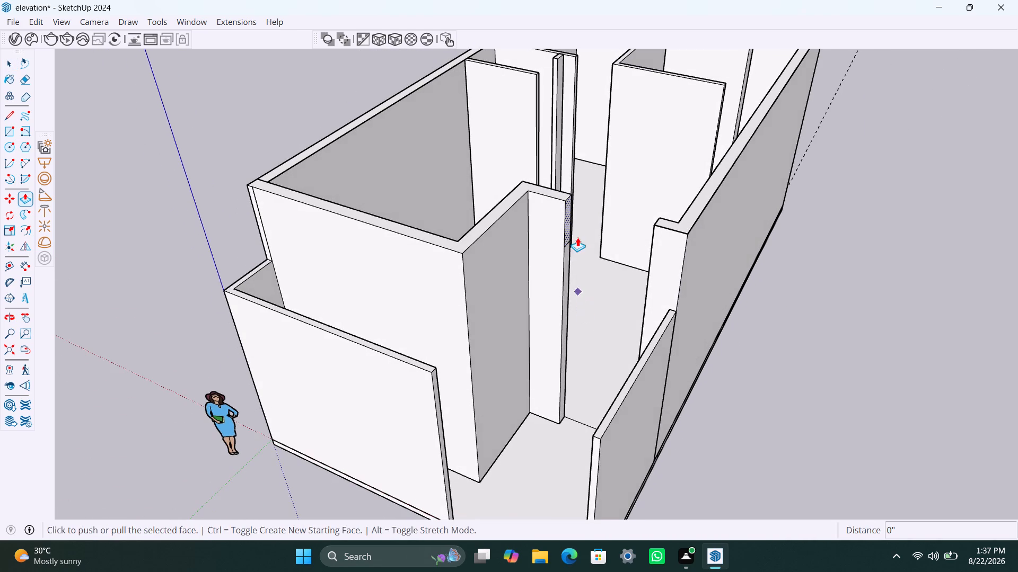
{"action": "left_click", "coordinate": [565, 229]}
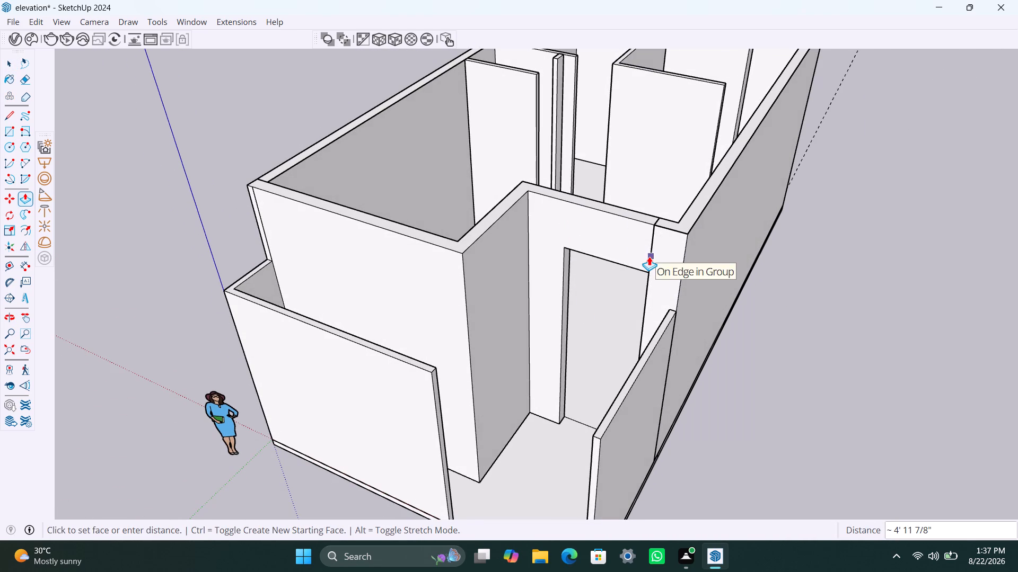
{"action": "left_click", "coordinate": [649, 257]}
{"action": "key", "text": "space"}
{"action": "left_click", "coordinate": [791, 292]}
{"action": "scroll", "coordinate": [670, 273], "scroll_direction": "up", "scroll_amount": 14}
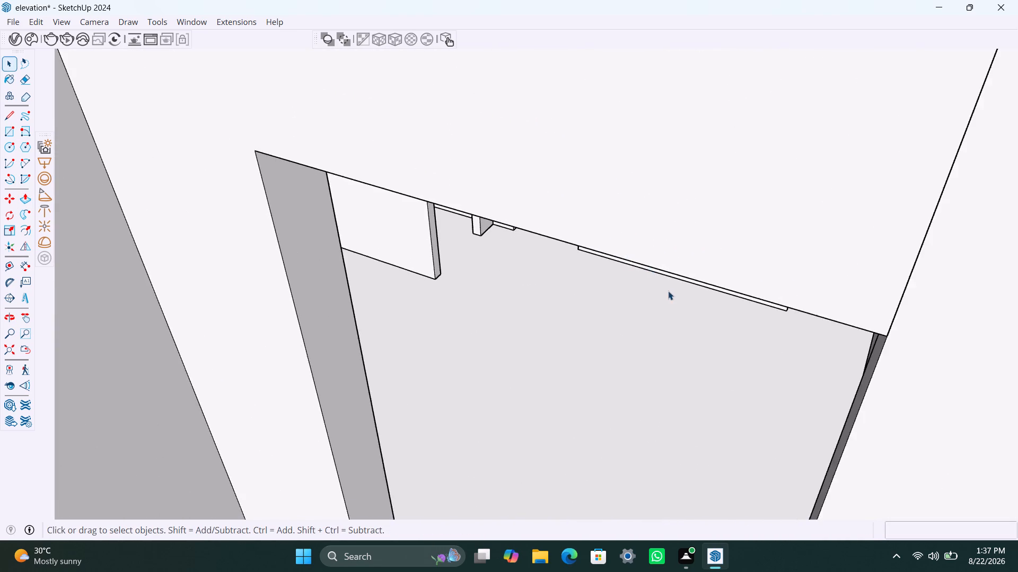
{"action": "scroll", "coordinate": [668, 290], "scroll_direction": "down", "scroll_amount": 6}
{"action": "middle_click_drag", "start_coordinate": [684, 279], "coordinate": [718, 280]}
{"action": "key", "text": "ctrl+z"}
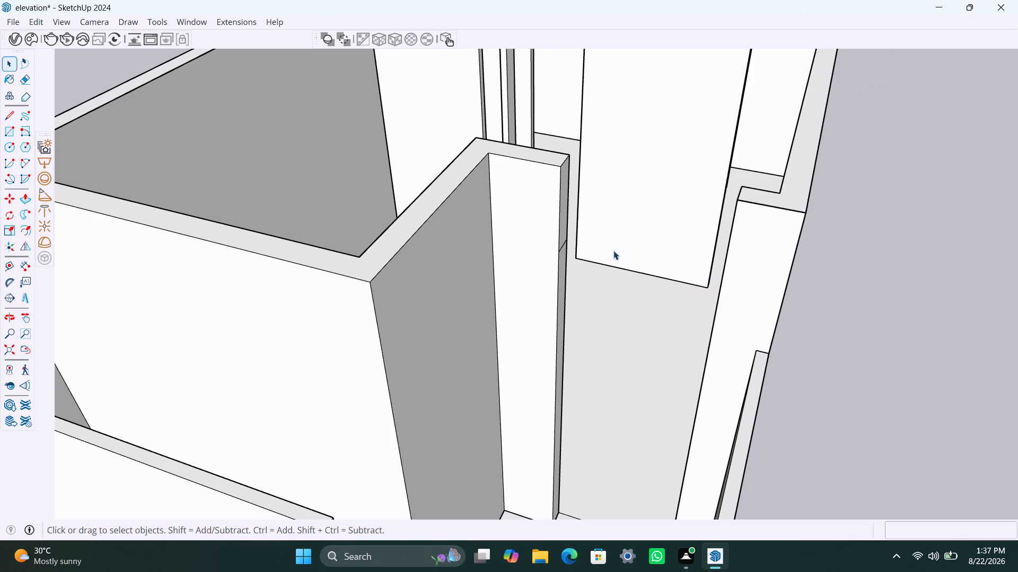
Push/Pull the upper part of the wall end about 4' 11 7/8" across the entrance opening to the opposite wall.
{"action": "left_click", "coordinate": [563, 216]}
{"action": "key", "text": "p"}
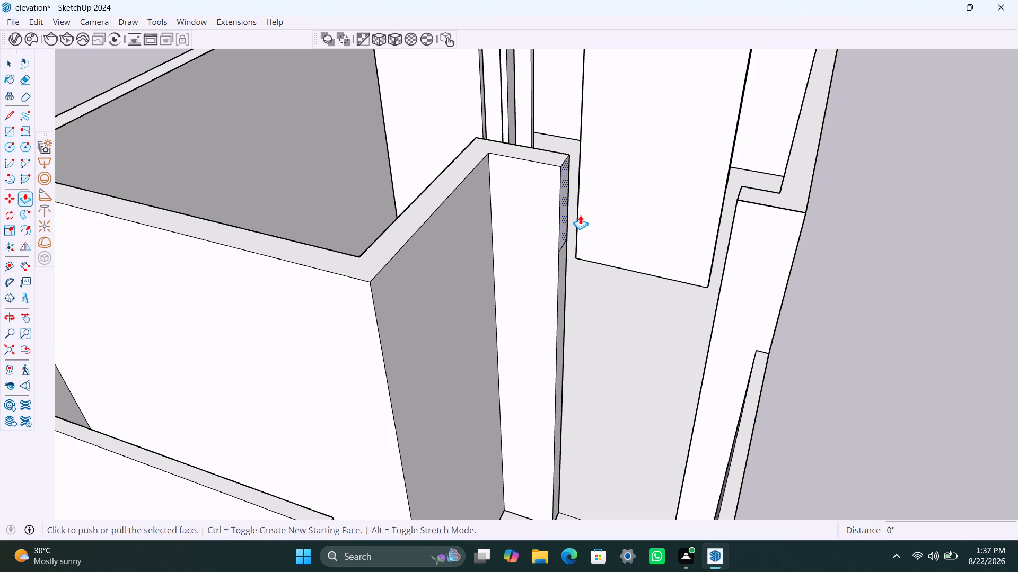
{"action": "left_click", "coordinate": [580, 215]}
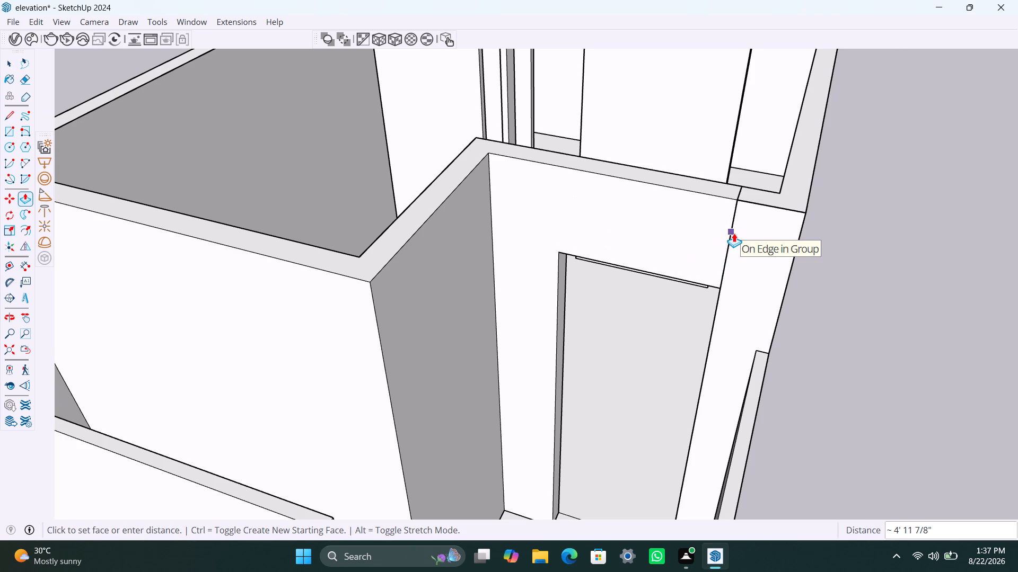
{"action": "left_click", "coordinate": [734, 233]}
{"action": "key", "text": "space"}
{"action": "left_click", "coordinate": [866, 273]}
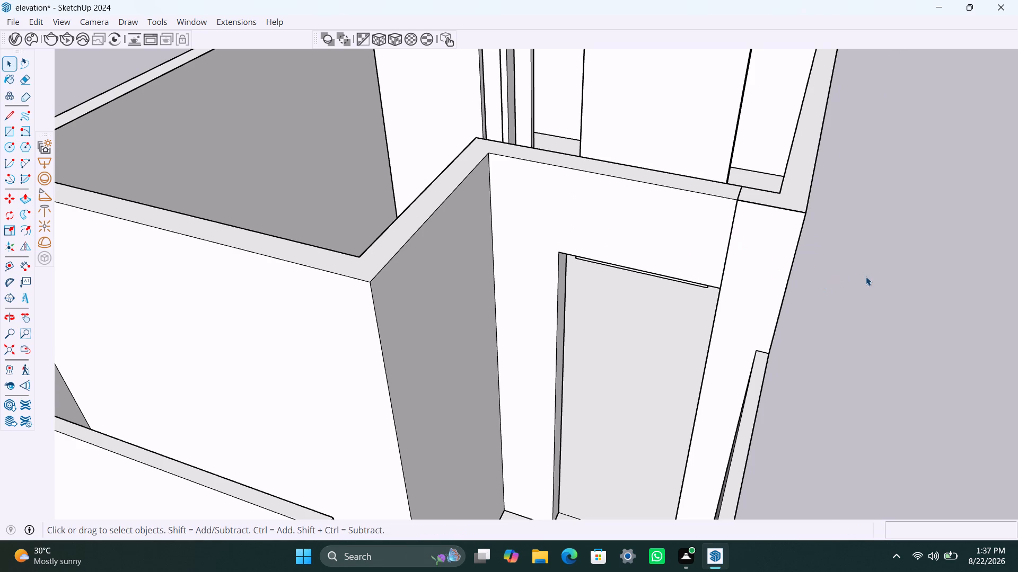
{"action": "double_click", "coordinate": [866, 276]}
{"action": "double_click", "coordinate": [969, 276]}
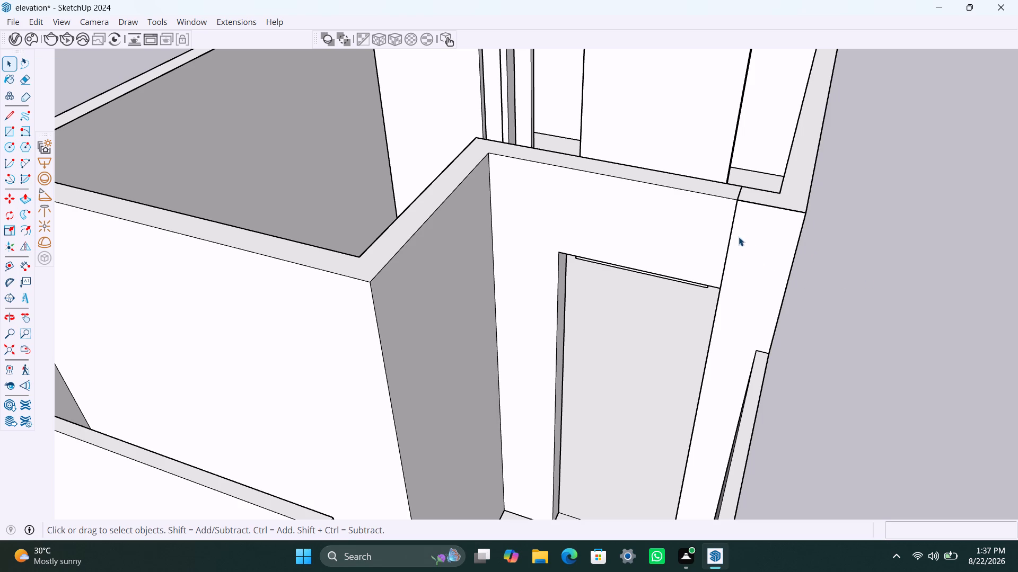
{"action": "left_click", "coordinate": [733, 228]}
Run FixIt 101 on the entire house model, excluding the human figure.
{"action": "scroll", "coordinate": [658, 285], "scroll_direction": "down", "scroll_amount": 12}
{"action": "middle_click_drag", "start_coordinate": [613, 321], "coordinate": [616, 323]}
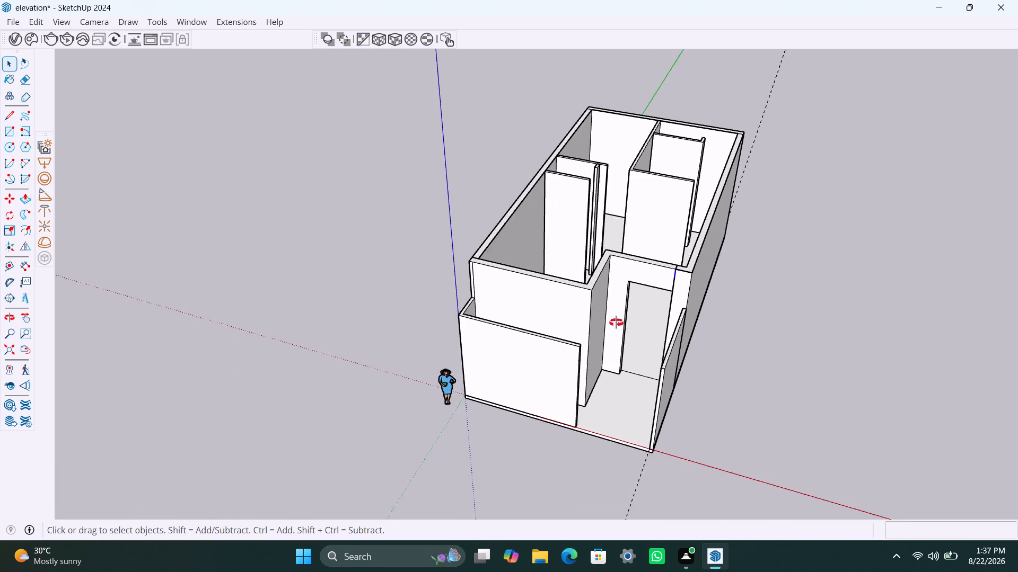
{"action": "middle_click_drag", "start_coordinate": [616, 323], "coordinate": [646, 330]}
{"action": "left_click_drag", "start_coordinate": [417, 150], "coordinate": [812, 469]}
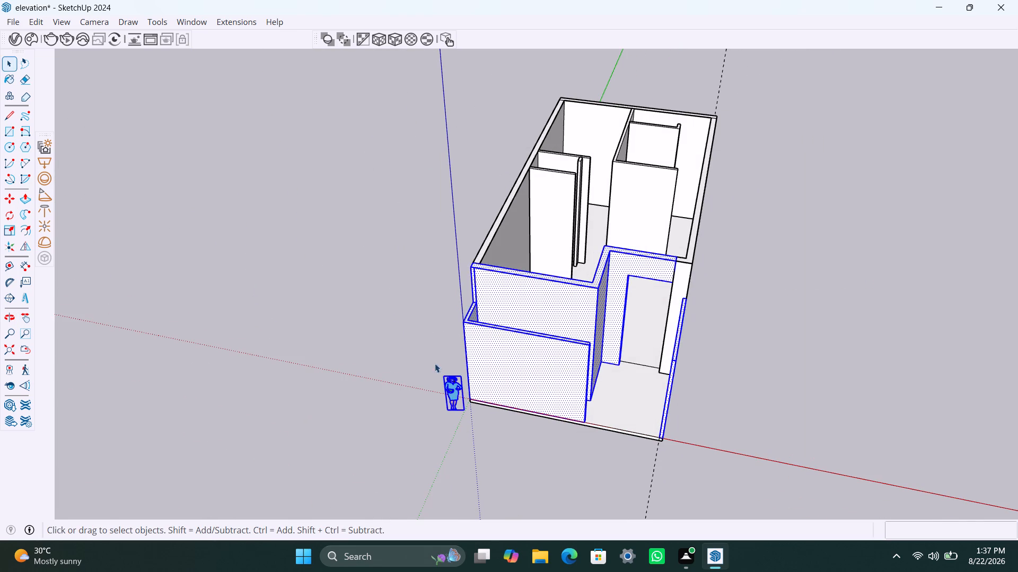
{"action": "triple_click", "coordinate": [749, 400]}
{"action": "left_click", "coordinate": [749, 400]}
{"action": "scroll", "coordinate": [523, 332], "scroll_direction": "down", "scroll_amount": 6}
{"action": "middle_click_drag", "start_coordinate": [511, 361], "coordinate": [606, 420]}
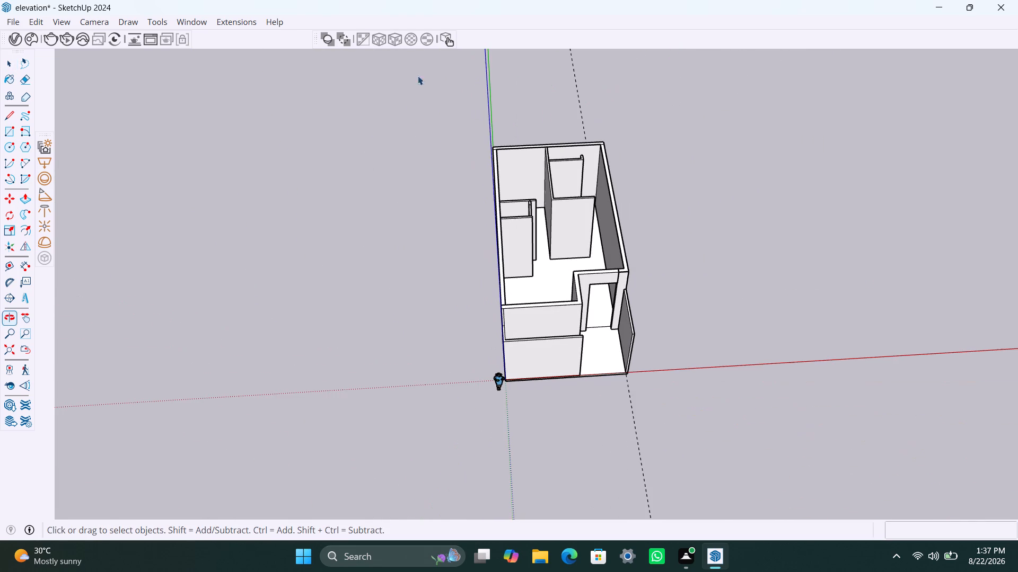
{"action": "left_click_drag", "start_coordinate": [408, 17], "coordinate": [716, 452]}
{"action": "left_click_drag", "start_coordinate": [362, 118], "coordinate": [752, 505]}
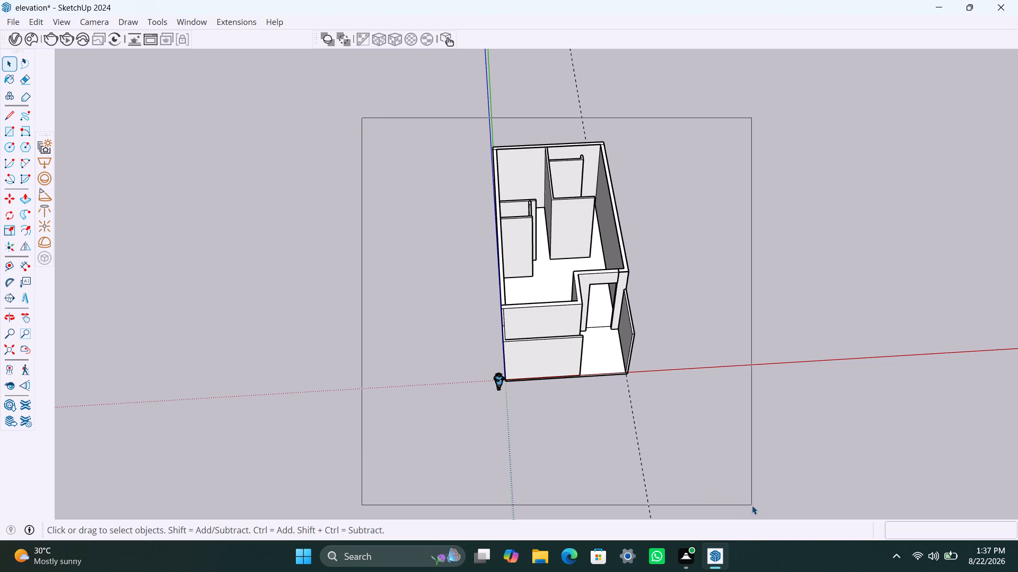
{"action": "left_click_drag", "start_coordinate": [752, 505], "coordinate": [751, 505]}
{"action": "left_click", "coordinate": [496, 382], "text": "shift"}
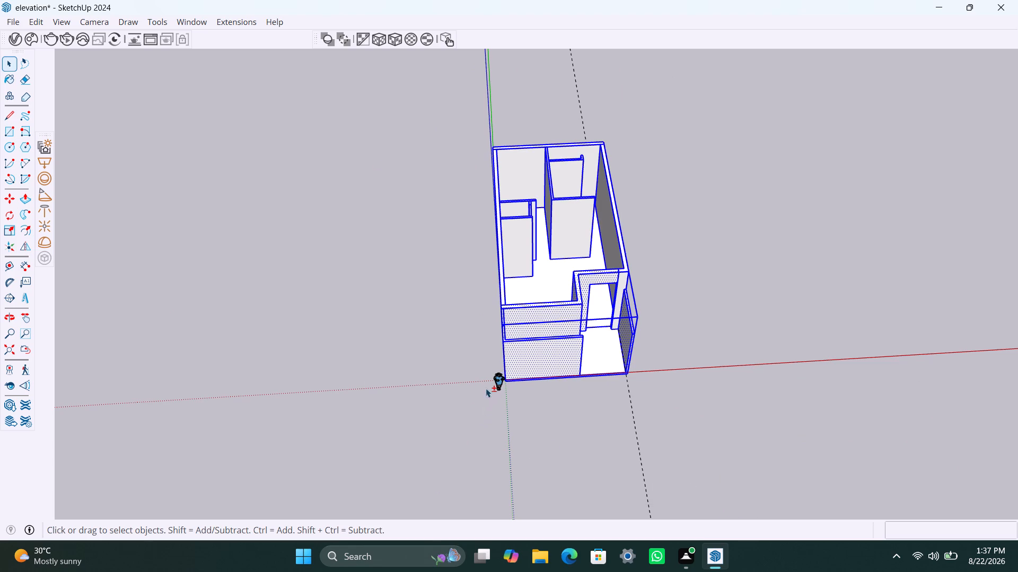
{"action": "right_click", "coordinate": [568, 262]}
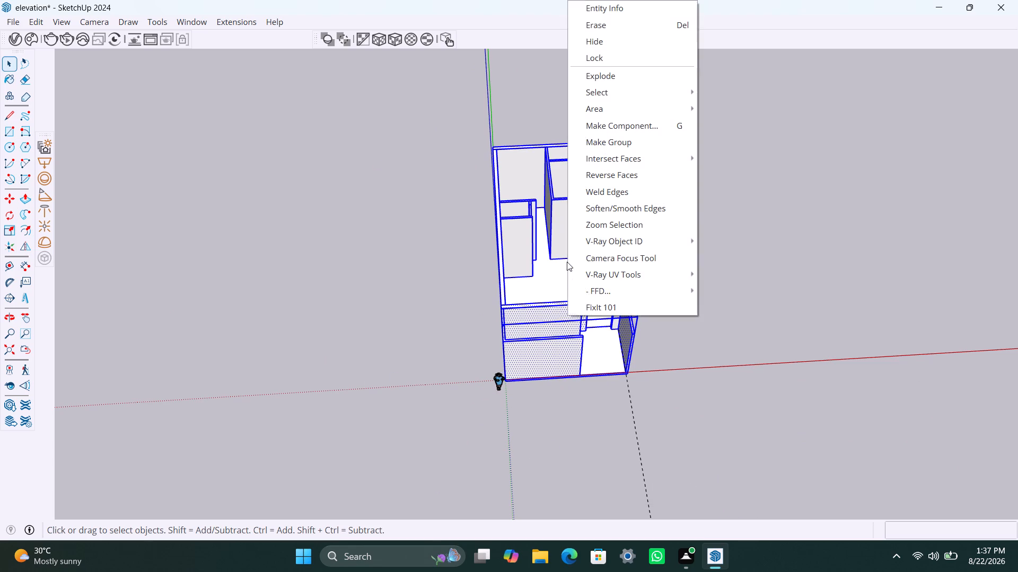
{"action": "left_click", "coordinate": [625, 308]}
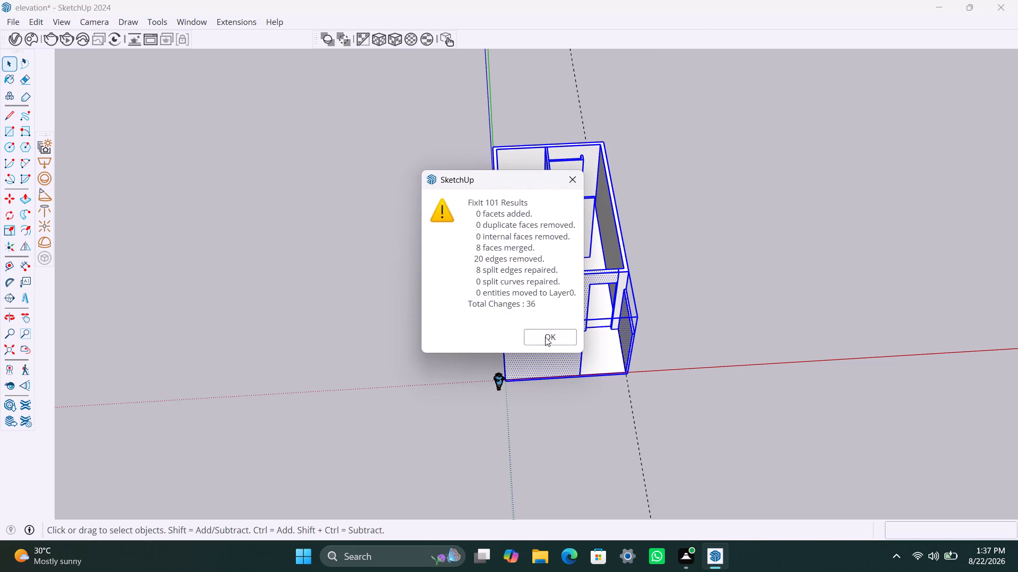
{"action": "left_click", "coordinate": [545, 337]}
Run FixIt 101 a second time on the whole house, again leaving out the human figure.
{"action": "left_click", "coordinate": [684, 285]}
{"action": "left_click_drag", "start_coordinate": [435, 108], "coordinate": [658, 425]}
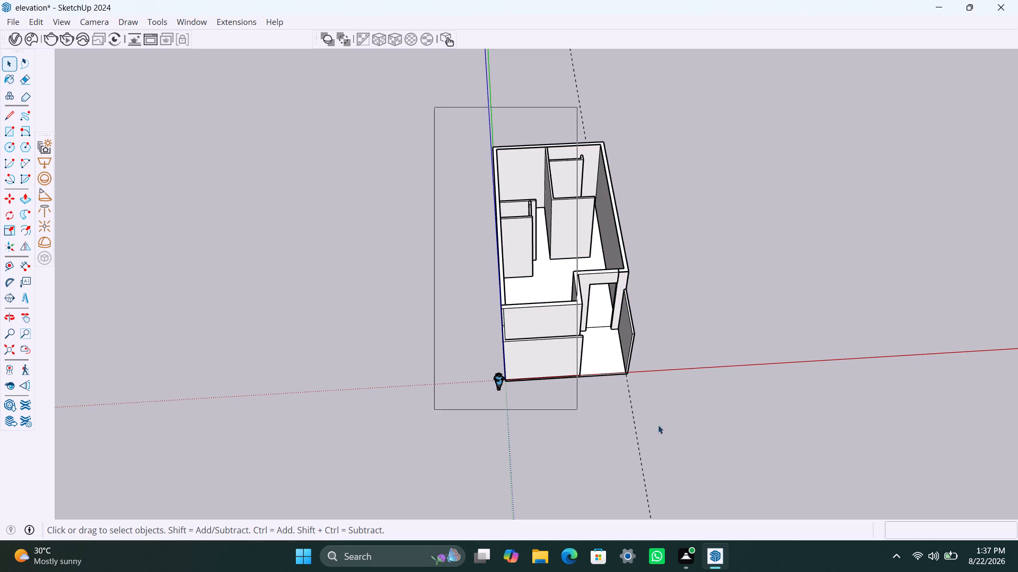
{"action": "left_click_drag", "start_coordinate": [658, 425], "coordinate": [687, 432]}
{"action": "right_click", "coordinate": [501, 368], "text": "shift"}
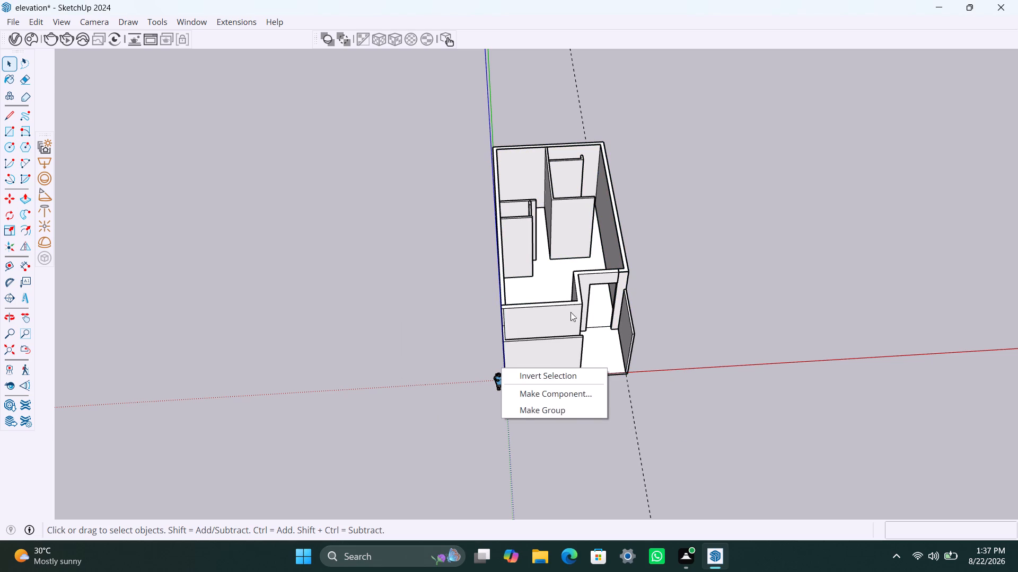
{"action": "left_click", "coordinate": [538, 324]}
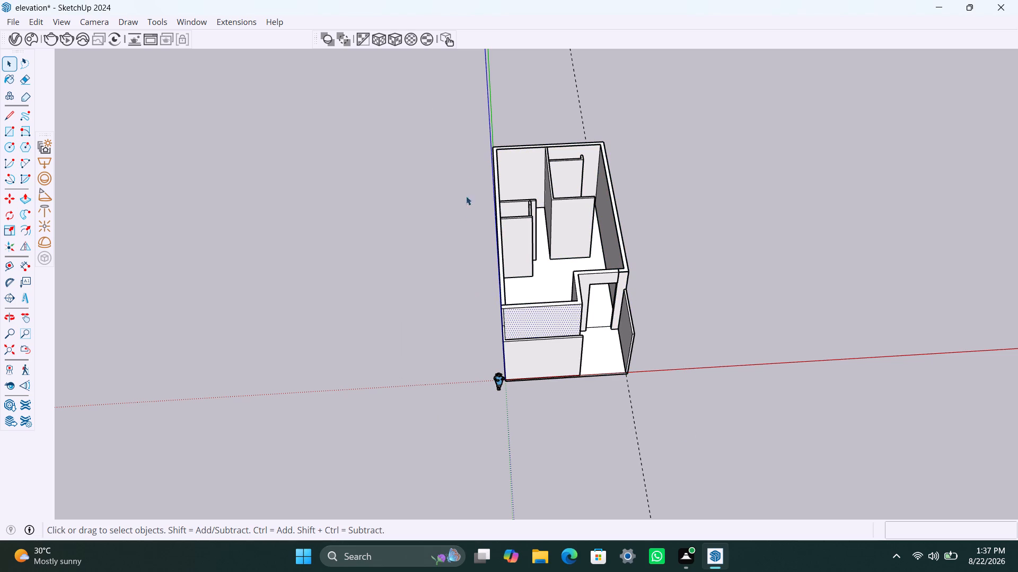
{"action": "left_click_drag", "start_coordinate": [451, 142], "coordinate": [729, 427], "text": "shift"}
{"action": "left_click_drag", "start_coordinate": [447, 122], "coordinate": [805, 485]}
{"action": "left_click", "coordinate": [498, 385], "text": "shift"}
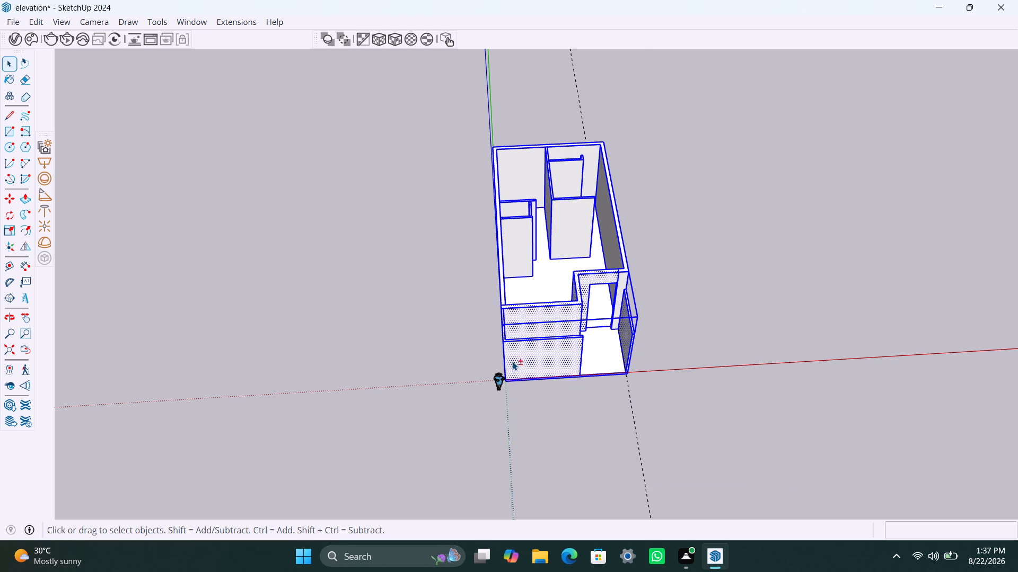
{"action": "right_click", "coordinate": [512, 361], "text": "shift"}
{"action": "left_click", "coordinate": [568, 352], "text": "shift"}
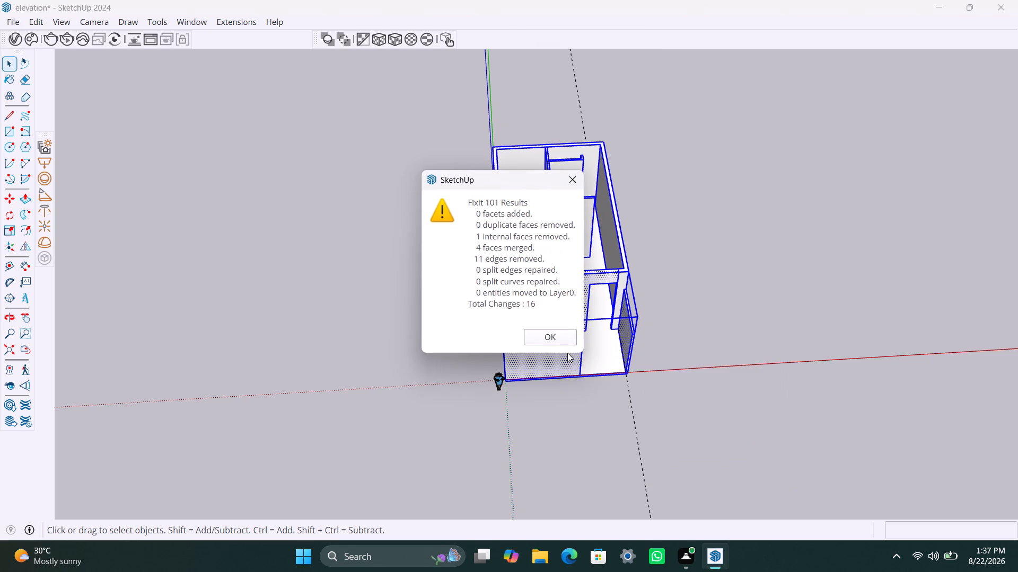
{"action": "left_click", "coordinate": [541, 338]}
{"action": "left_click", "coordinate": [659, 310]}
Examine up close the junction where the wall over the entrance opening meets the opposite wall's end.
{"action": "scroll", "coordinate": [605, 293], "scroll_direction": "up", "scroll_amount": 12}
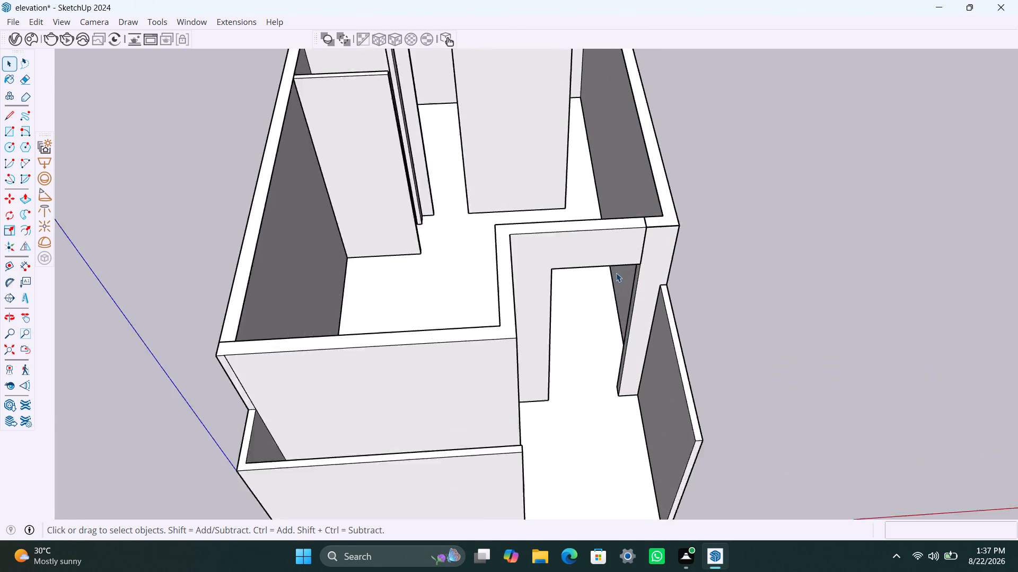
{"action": "scroll", "coordinate": [616, 273], "scroll_direction": "up", "scroll_amount": 4}
{"action": "middle_click_drag", "start_coordinate": [652, 243], "coordinate": [434, 276]}
{"action": "scroll", "coordinate": [654, 240], "scroll_direction": "up", "scroll_amount": 2}
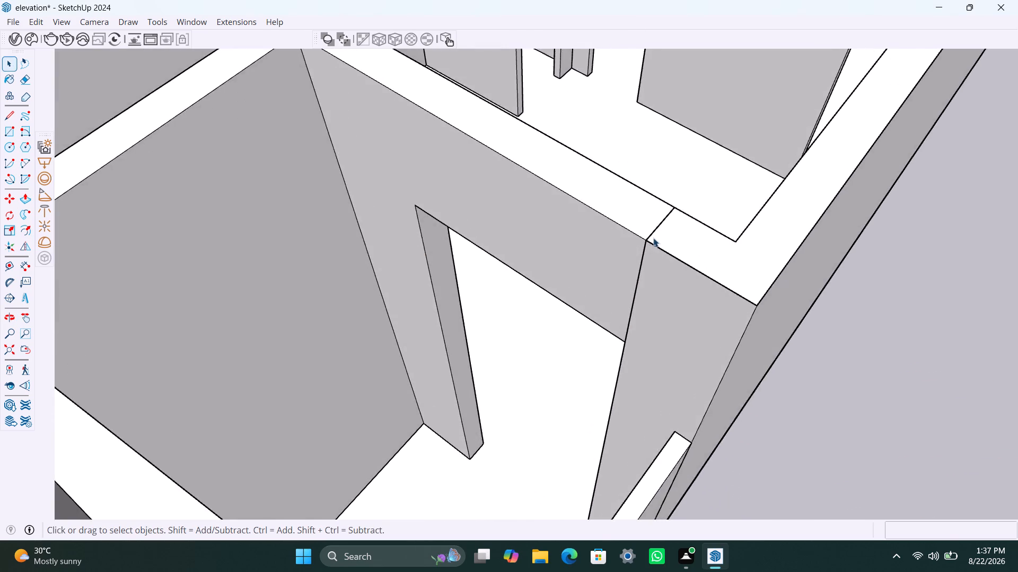
{"action": "scroll", "coordinate": [653, 238], "scroll_direction": "up", "scroll_amount": 20}
{"action": "scroll", "coordinate": [653, 238], "scroll_direction": "up", "scroll_amount": 11}
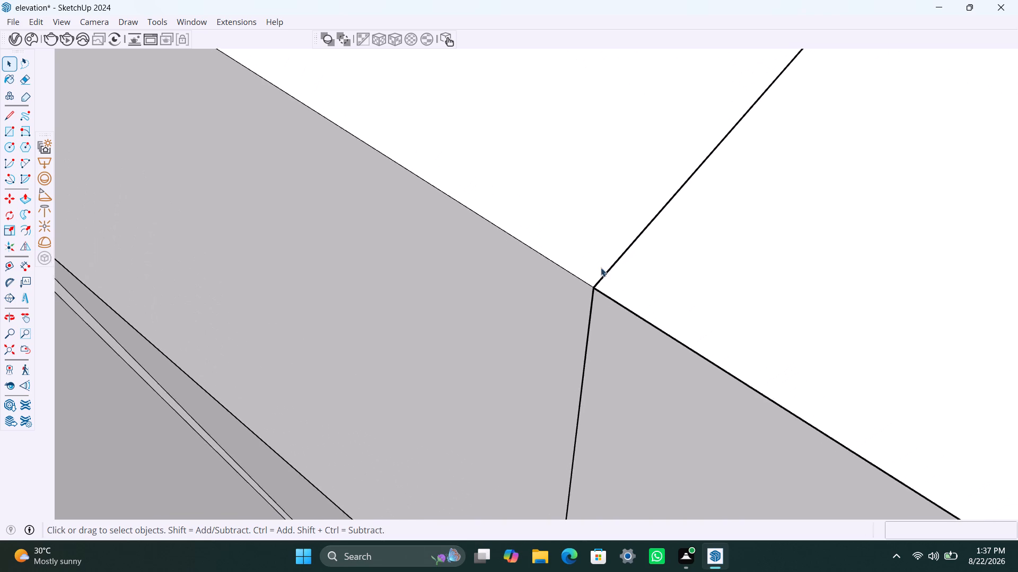
{"action": "scroll", "coordinate": [601, 267], "scroll_direction": "up", "scroll_amount": 12}
{"action": "scroll", "coordinate": [585, 318], "scroll_direction": "up", "scroll_amount": 14}
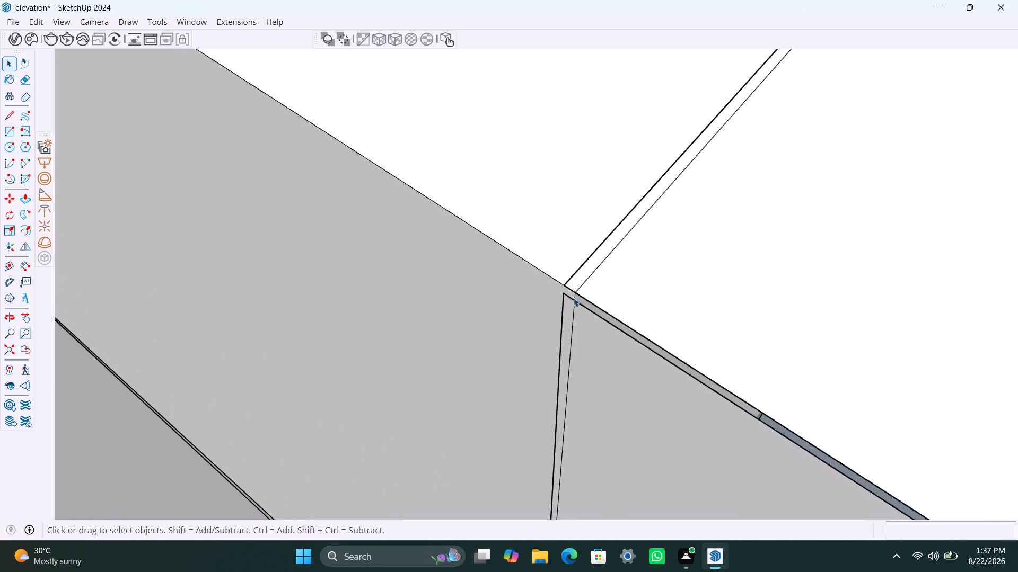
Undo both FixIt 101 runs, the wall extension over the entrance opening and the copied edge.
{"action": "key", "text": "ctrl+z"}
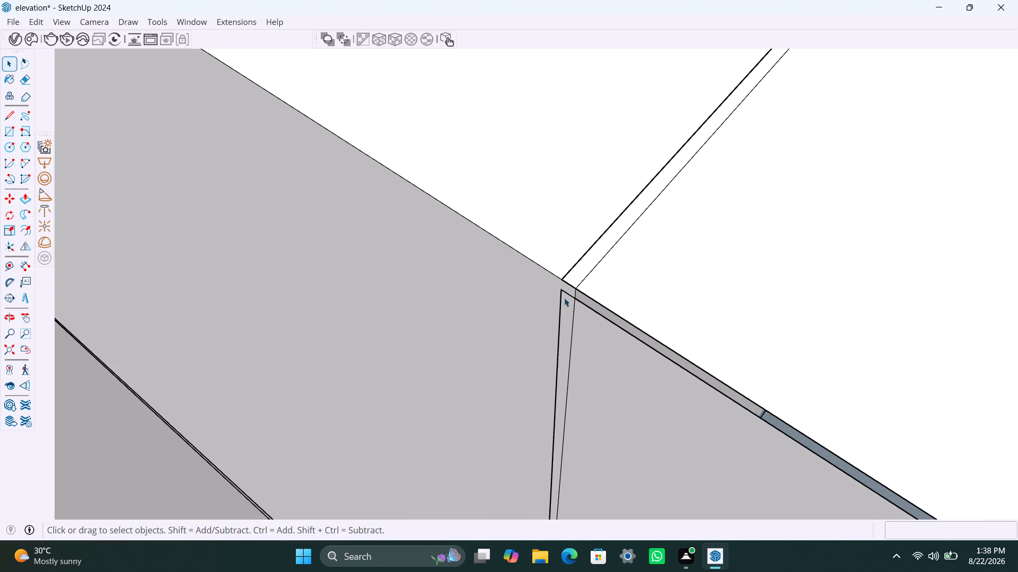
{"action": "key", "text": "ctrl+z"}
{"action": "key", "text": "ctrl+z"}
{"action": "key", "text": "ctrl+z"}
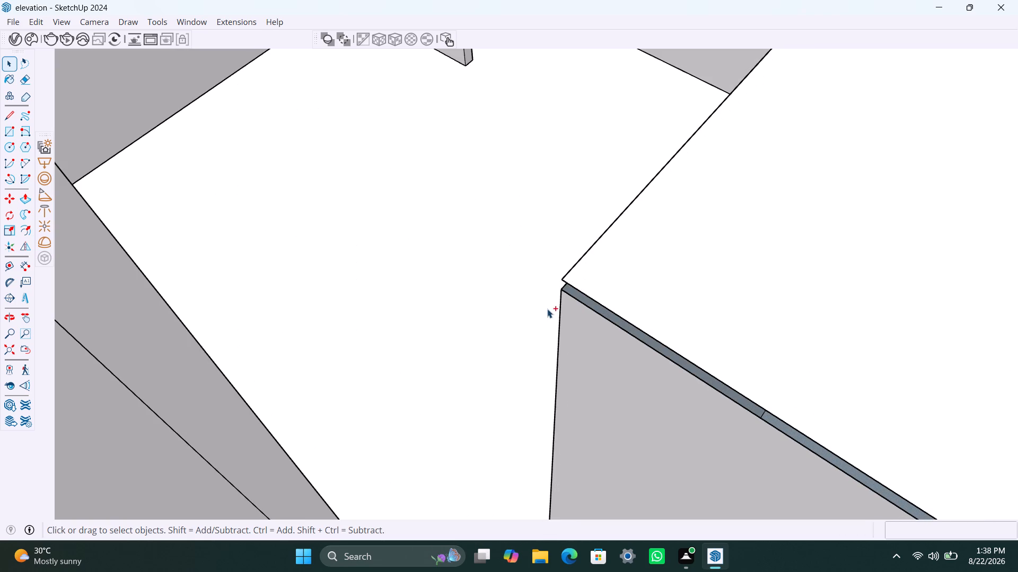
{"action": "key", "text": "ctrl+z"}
Draw a short vertical line across the narrow gap under the wall's top face at the wall end's outer corner.
{"action": "scroll", "coordinate": [547, 293], "scroll_direction": "down", "scroll_amount": 14}
{"action": "middle_click_drag", "start_coordinate": [575, 347], "coordinate": [846, 273]}
{"action": "scroll", "coordinate": [602, 243], "scroll_direction": "up", "scroll_amount": 20}
{"action": "scroll", "coordinate": [602, 243], "scroll_direction": "up", "scroll_amount": 10}
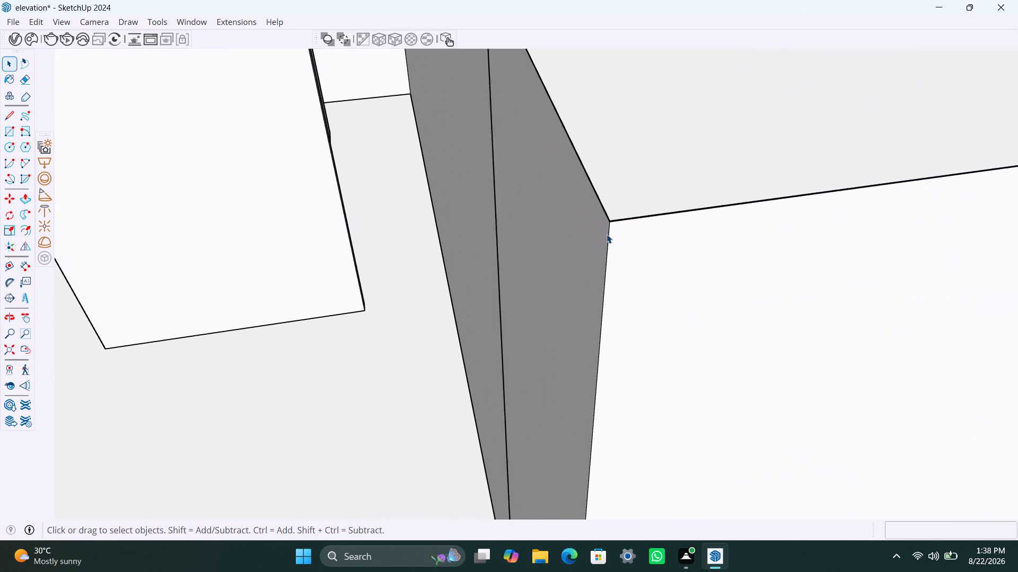
{"action": "scroll", "coordinate": [609, 231], "scroll_direction": "up", "scroll_amount": 4}
{"action": "middle_click_drag", "start_coordinate": [611, 231], "coordinate": [688, 157]}
{"action": "scroll", "coordinate": [602, 213], "scroll_direction": "up", "scroll_amount": 4}
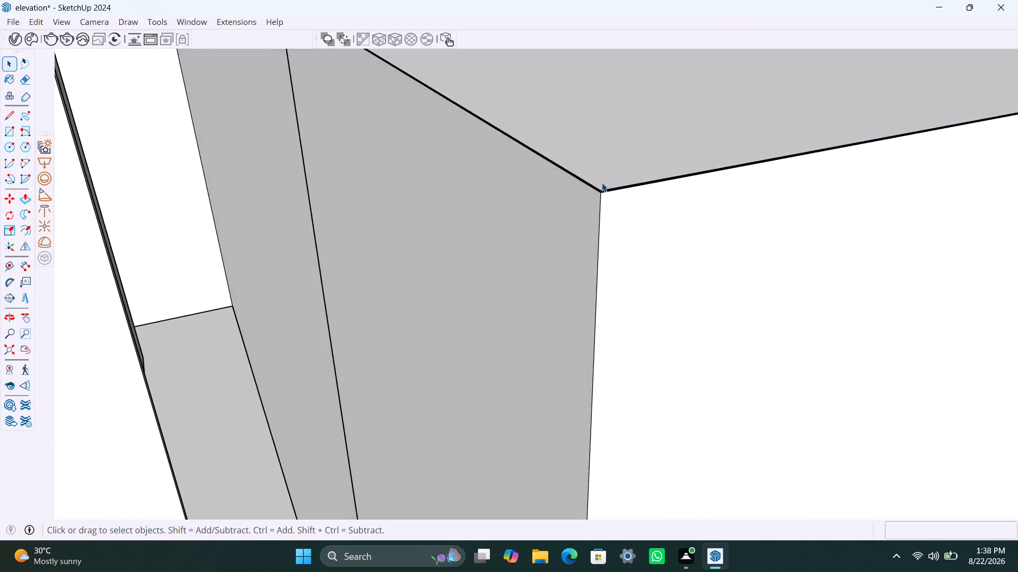
{"action": "scroll", "coordinate": [601, 183], "scroll_direction": "up", "scroll_amount": 17}
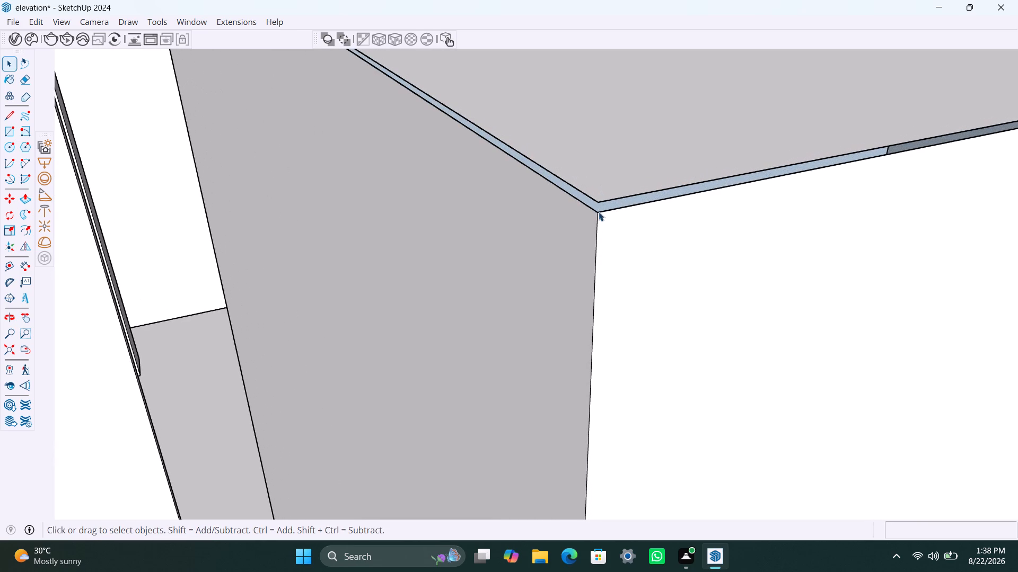
{"action": "key", "text": "l"}
{"action": "left_click_drag", "start_coordinate": [598, 204], "coordinate": [598, 211]}
{"action": "left_click", "coordinate": [598, 216]}
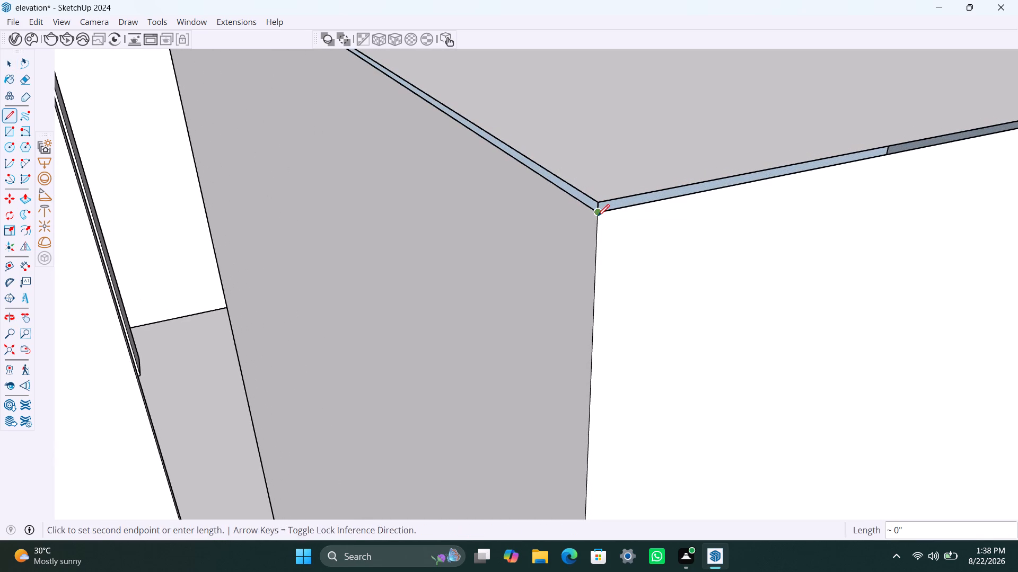
{"action": "scroll", "coordinate": [568, 207], "scroll_direction": "down", "scroll_amount": 9}
{"action": "middle_click_drag", "start_coordinate": [569, 220], "coordinate": [763, 302]}
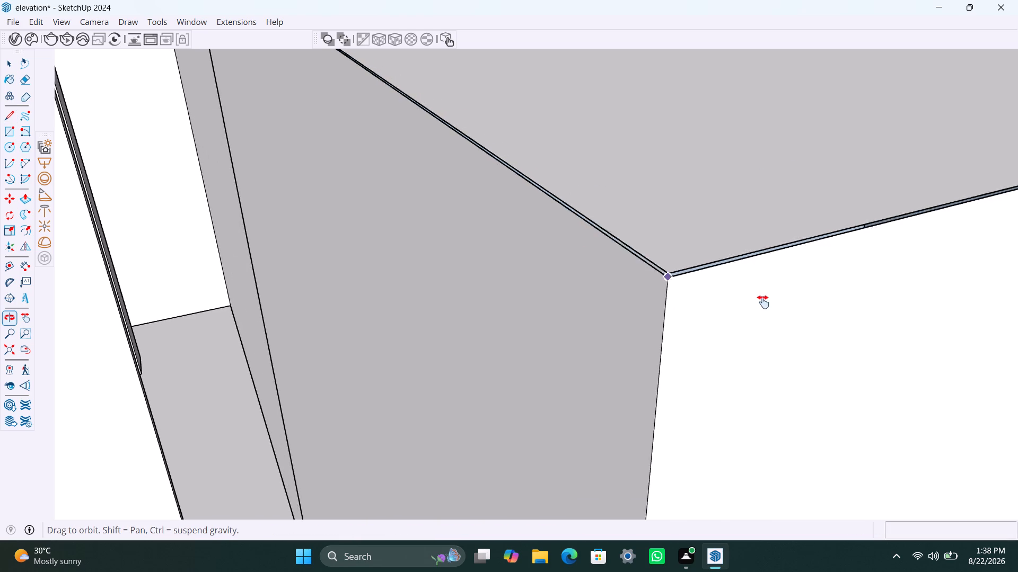
{"action": "middle_click_drag", "start_coordinate": [763, 302], "coordinate": [355, 274]}
{"action": "scroll", "coordinate": [581, 235], "scroll_direction": "down", "scroll_amount": 3}
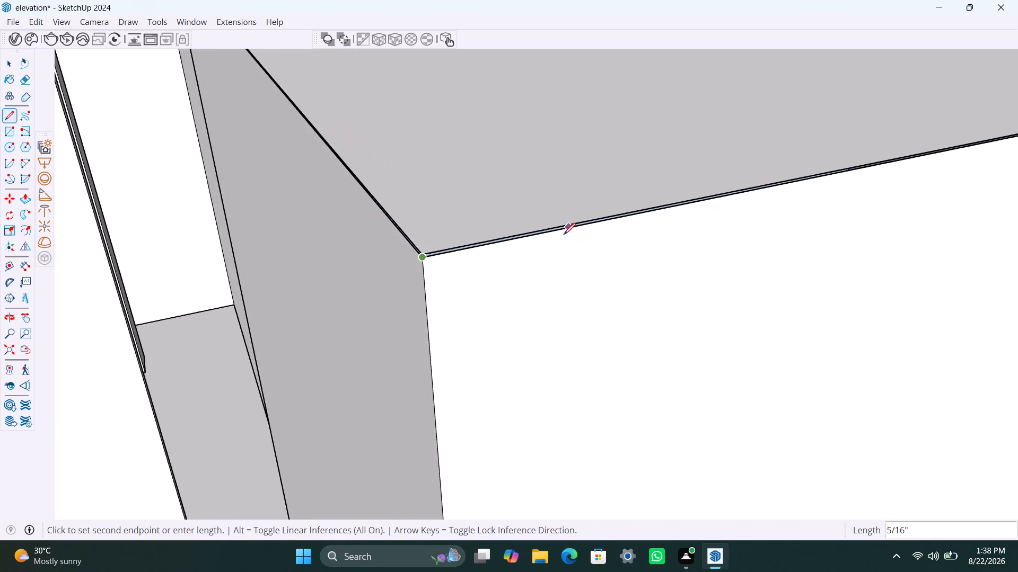
{"action": "scroll", "coordinate": [564, 235], "scroll_direction": "down", "scroll_amount": 6}
{"action": "key", "text": "space"}
Draw a short line across the same narrow gap at the wall end's inner corner, starting from the top face's endpoint.
{"action": "scroll", "coordinate": [424, 242], "scroll_direction": "down", "scroll_amount": 4}
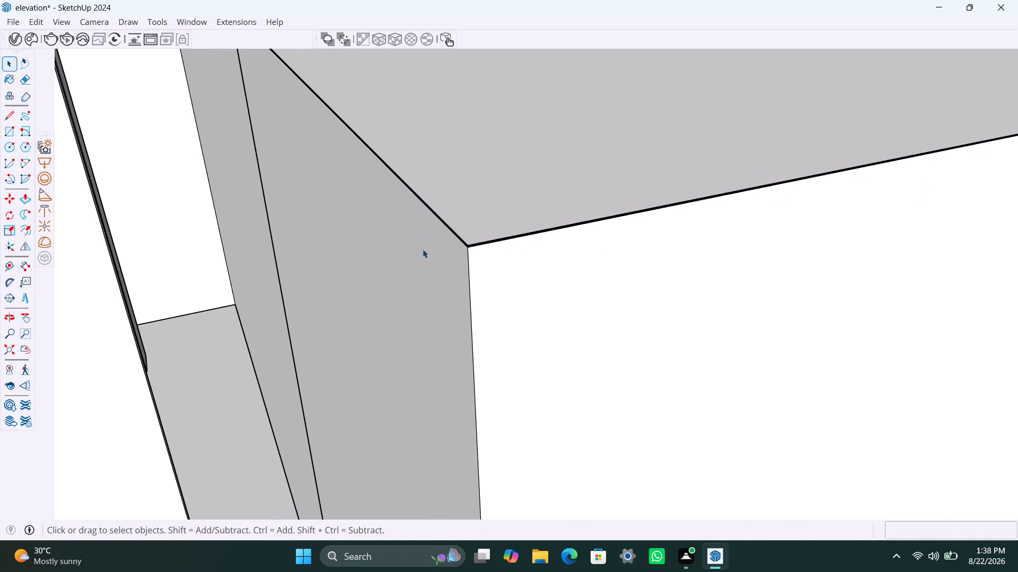
{"action": "middle_click_drag", "start_coordinate": [428, 259], "coordinate": [837, 378], "text": "shift"}
{"action": "scroll", "coordinate": [428, 100], "scroll_direction": "up", "scroll_amount": 4}
{"action": "middle_click_drag", "start_coordinate": [428, 132], "coordinate": [547, 327]}
{"action": "scroll", "coordinate": [528, 233], "scroll_direction": "up", "scroll_amount": 4}
{"action": "scroll", "coordinate": [532, 264], "scroll_direction": "down", "scroll_amount": 2}
{"action": "scroll", "coordinate": [532, 267], "scroll_direction": "up", "scroll_amount": 3}
{"action": "scroll", "coordinate": [532, 278], "scroll_direction": "down", "scroll_amount": 13}
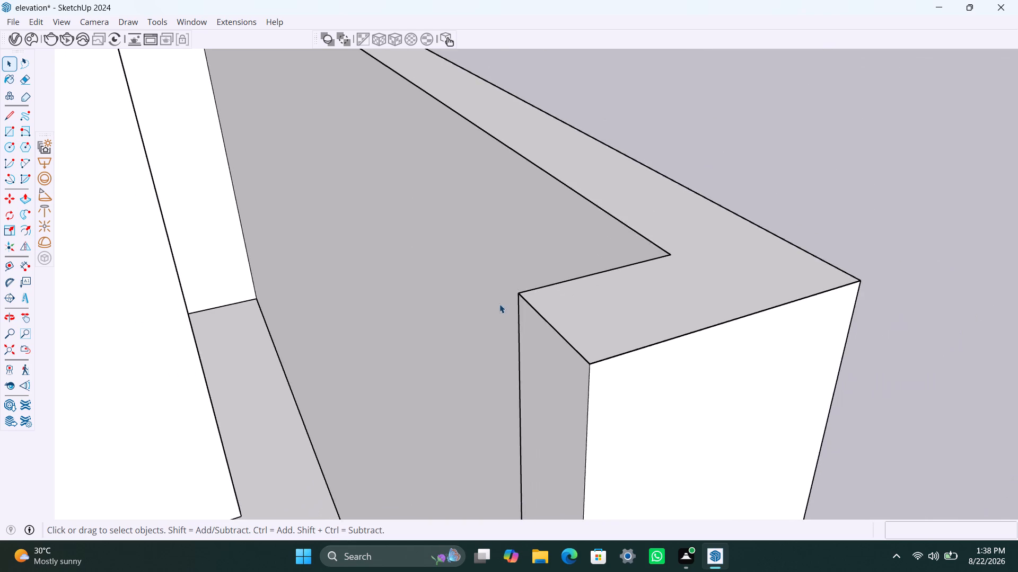
{"action": "scroll", "coordinate": [499, 304], "scroll_direction": "up", "scroll_amount": 10}
{"action": "scroll", "coordinate": [651, 279], "scroll_direction": "down", "scroll_amount": 4}
{"action": "scroll", "coordinate": [599, 285], "scroll_direction": "down", "scroll_amount": 6}
{"action": "middle_click_drag", "start_coordinate": [596, 287], "coordinate": [514, 321]}
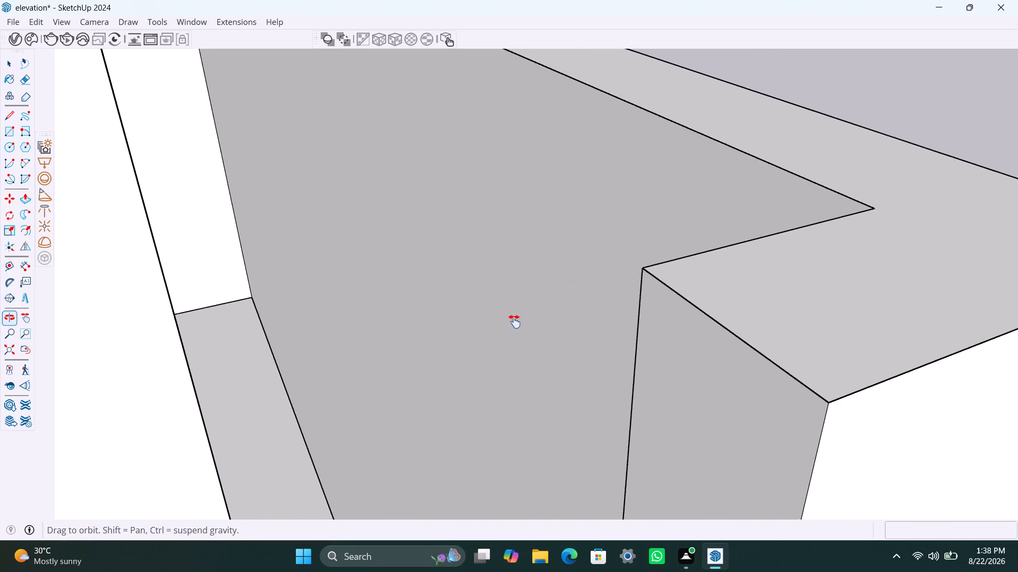
{"action": "middle_click_drag", "start_coordinate": [514, 321], "coordinate": [485, 325]}
{"action": "scroll", "coordinate": [426, 348], "scroll_direction": "up", "scroll_amount": 17}
{"action": "scroll", "coordinate": [426, 342], "scroll_direction": "down", "scroll_amount": 7}
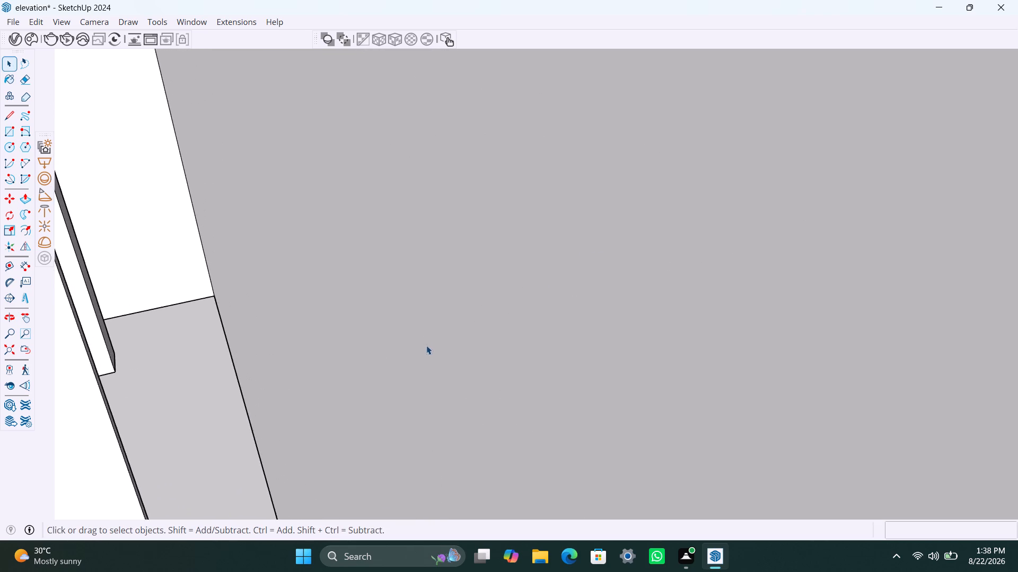
{"action": "scroll", "coordinate": [428, 339], "scroll_direction": "down", "scroll_amount": 11}
{"action": "scroll", "coordinate": [429, 342], "scroll_direction": "up", "scroll_amount": 5}
{"action": "middle_click", "coordinate": [470, 377]}
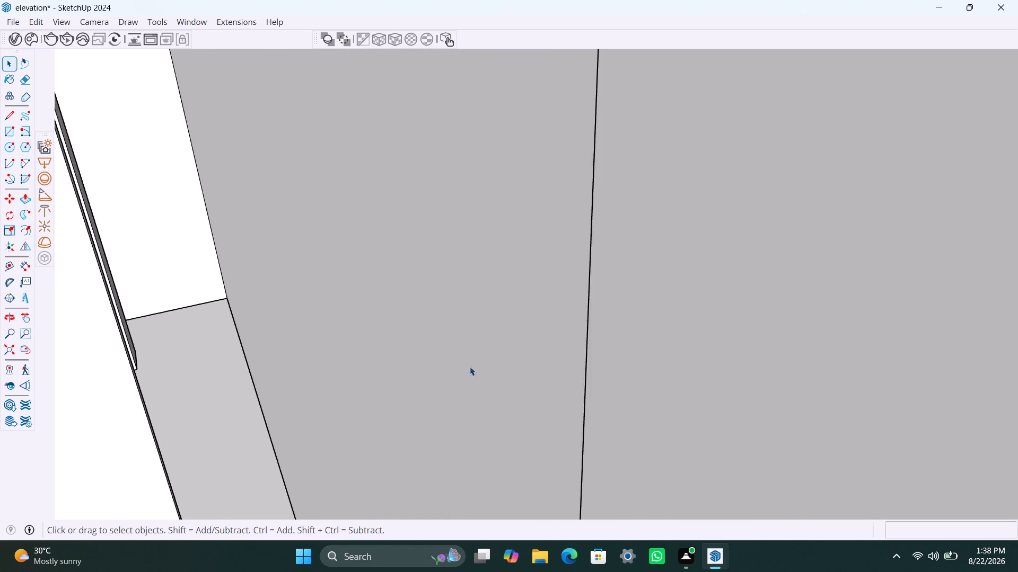
{"action": "scroll", "coordinate": [470, 367], "scroll_direction": "down", "scroll_amount": 6}
{"action": "scroll", "coordinate": [513, 391], "scroll_direction": "down", "scroll_amount": 1}
{"action": "middle_click_drag", "start_coordinate": [513, 391], "coordinate": [532, 261], "text": "shift"}
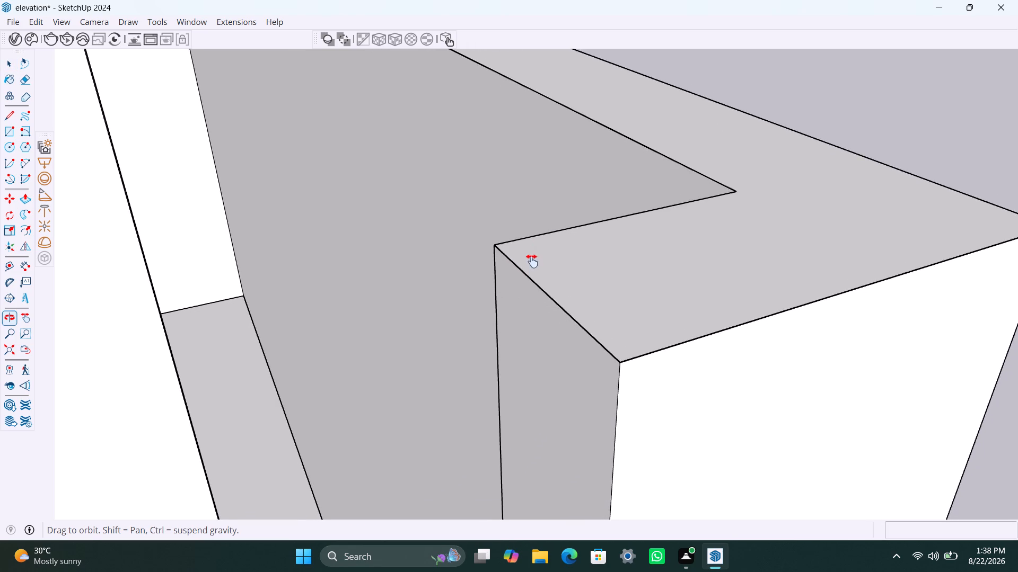
{"action": "middle_click_drag", "start_coordinate": [532, 261], "coordinate": [532, 262], "text": "shift"}
{"action": "scroll", "coordinate": [509, 244], "scroll_direction": "up", "scroll_amount": 18}
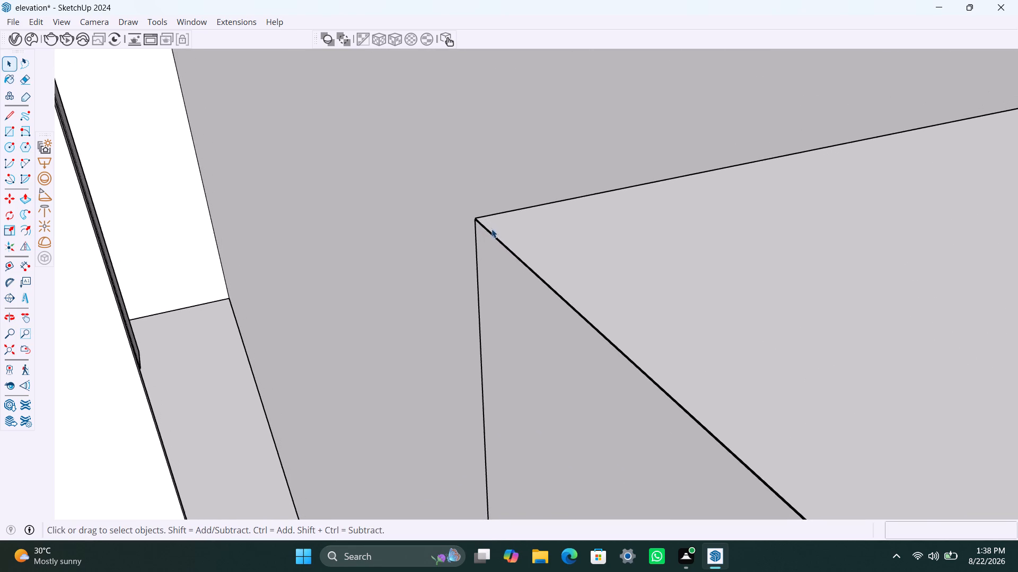
{"action": "scroll", "coordinate": [478, 226], "scroll_direction": "up", "scroll_amount": 15}
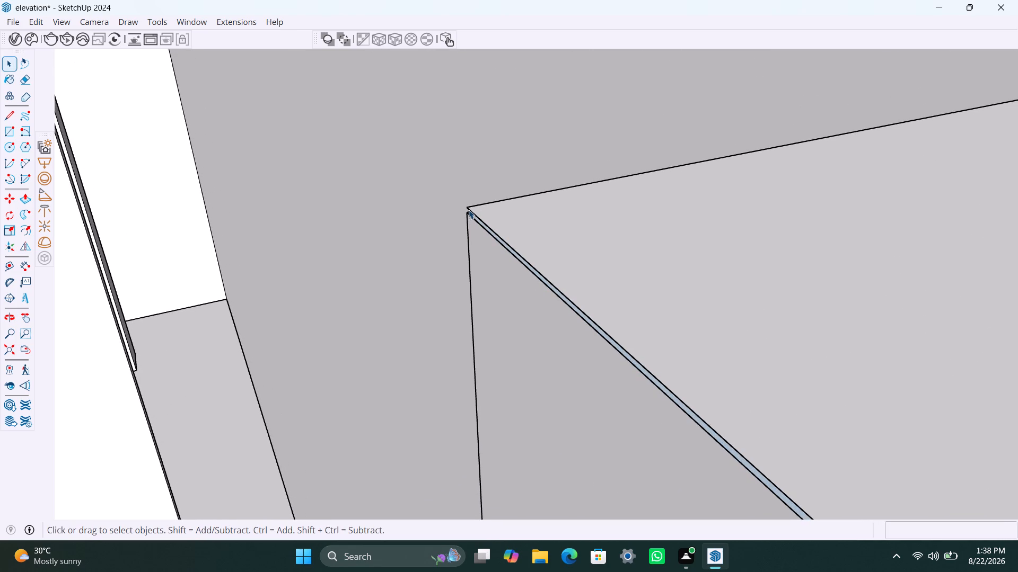
{"action": "key", "text": "l"}
{"action": "left_click", "coordinate": [471, 207]}
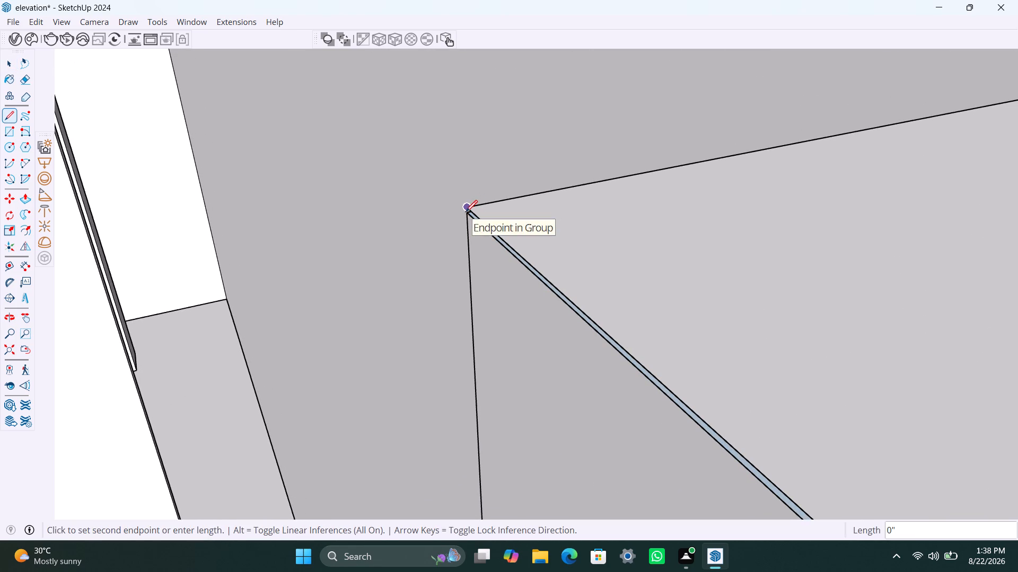
{"action": "left_click", "coordinate": [467, 216]}
{"action": "scroll", "coordinate": [473, 218], "scroll_direction": "up", "scroll_amount": 8}
{"action": "scroll", "coordinate": [460, 219], "scroll_direction": "down", "scroll_amount": 6}
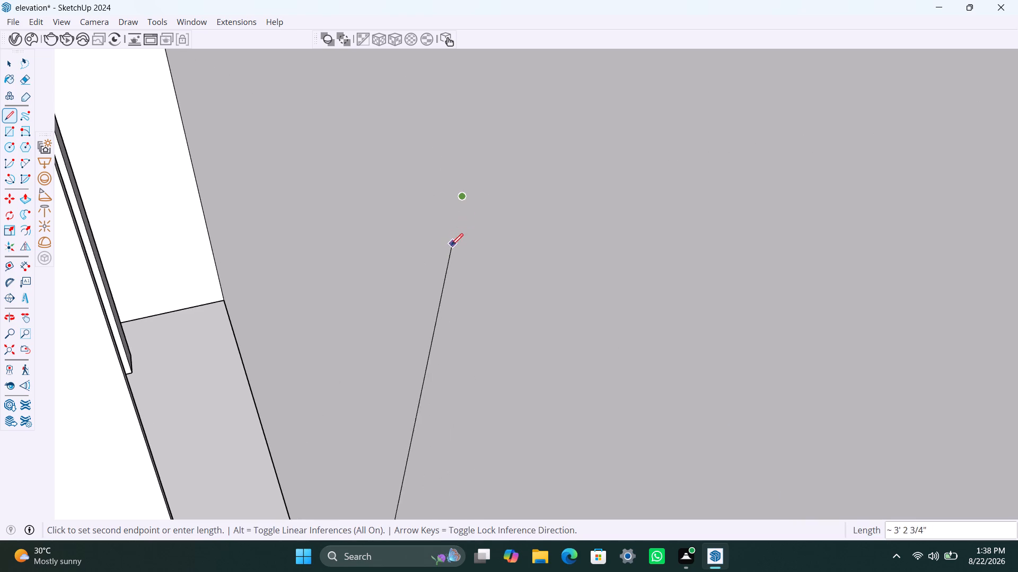
{"action": "key", "text": "Escape"}
{"action": "key", "text": "Escape"}
{"action": "key", "text": "Escape"}
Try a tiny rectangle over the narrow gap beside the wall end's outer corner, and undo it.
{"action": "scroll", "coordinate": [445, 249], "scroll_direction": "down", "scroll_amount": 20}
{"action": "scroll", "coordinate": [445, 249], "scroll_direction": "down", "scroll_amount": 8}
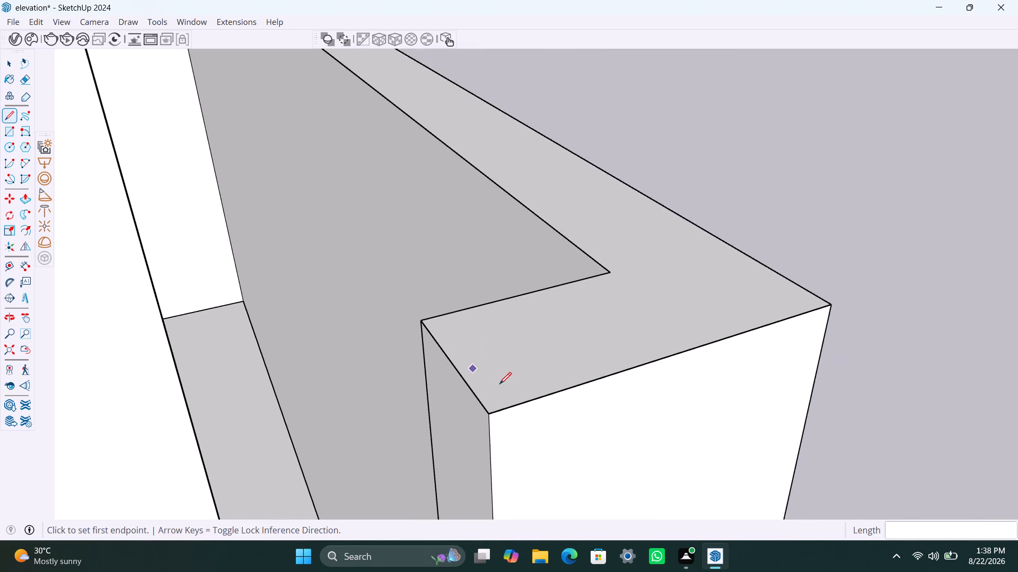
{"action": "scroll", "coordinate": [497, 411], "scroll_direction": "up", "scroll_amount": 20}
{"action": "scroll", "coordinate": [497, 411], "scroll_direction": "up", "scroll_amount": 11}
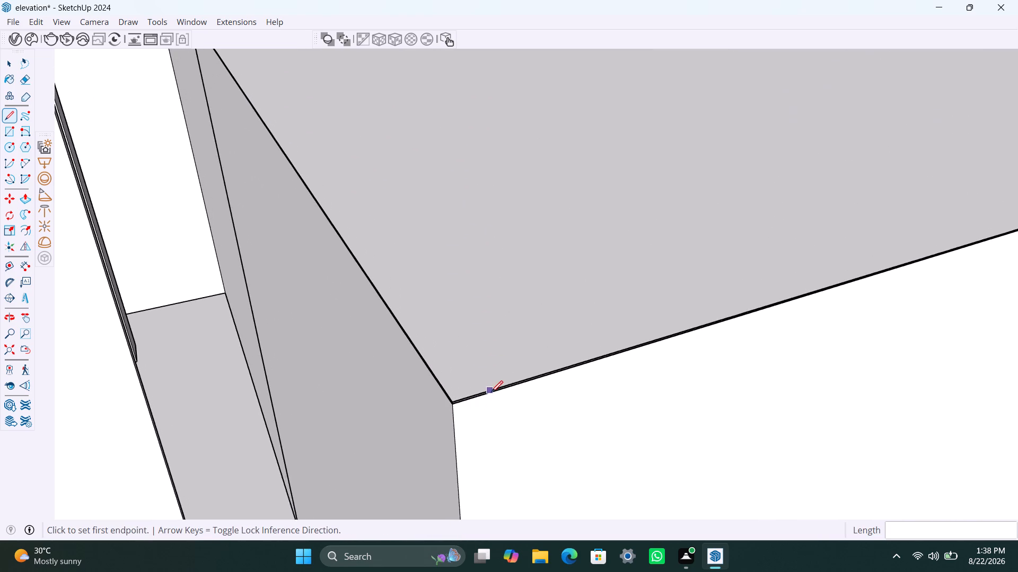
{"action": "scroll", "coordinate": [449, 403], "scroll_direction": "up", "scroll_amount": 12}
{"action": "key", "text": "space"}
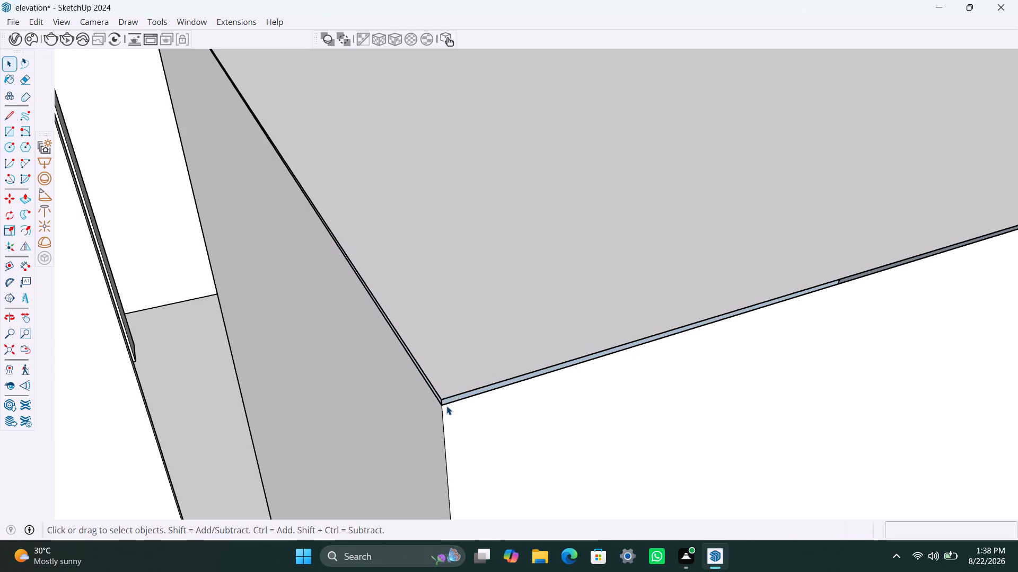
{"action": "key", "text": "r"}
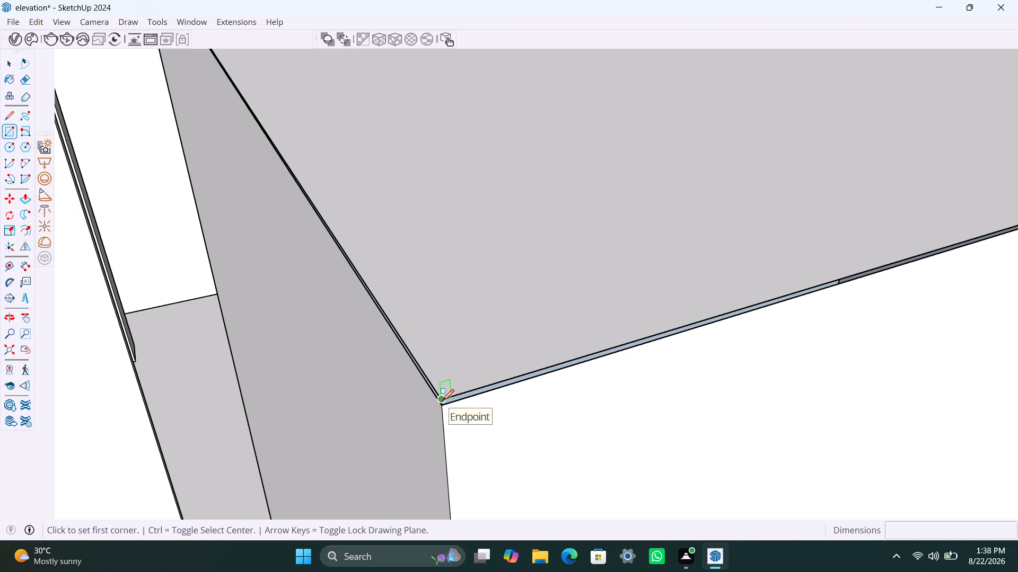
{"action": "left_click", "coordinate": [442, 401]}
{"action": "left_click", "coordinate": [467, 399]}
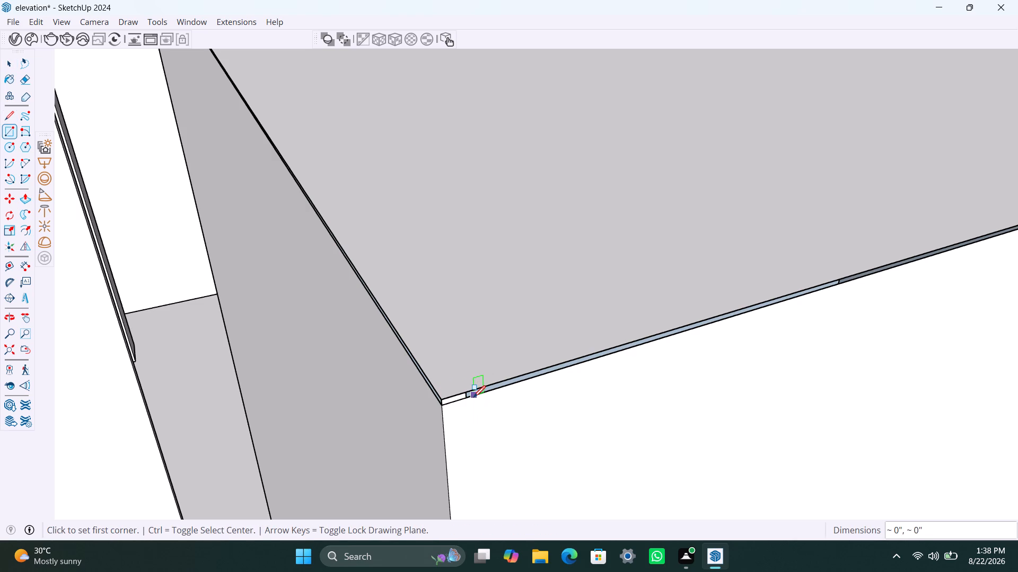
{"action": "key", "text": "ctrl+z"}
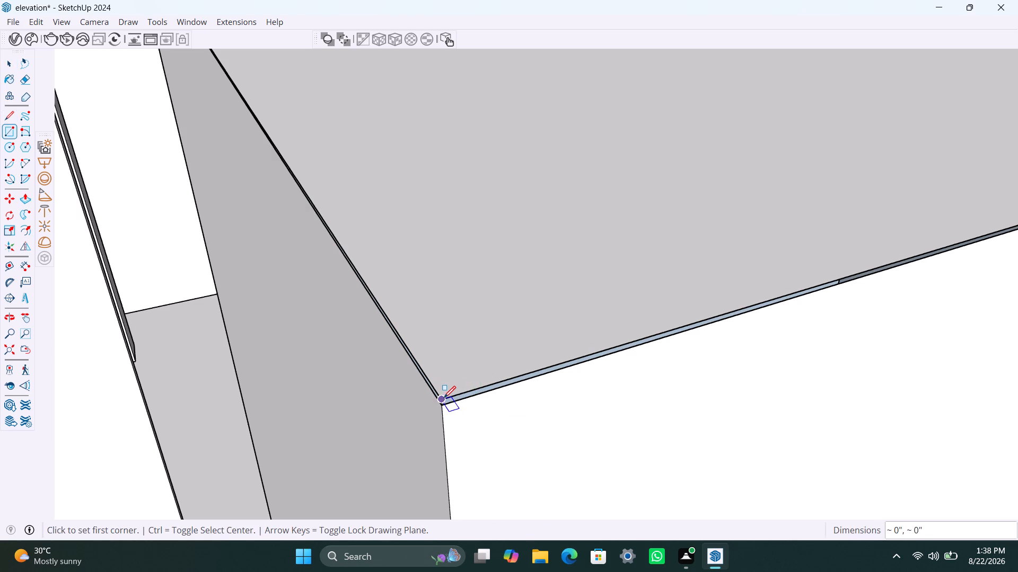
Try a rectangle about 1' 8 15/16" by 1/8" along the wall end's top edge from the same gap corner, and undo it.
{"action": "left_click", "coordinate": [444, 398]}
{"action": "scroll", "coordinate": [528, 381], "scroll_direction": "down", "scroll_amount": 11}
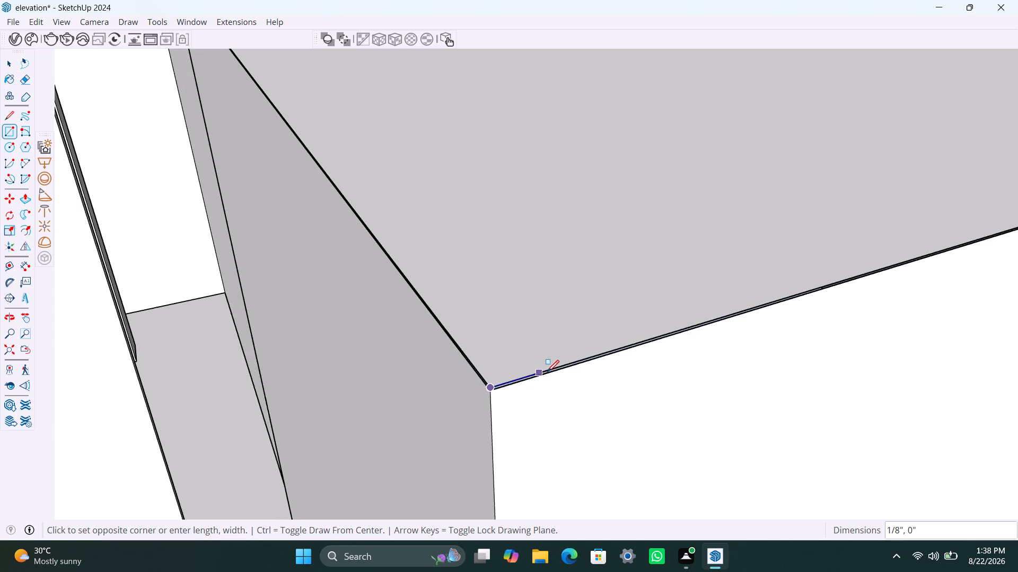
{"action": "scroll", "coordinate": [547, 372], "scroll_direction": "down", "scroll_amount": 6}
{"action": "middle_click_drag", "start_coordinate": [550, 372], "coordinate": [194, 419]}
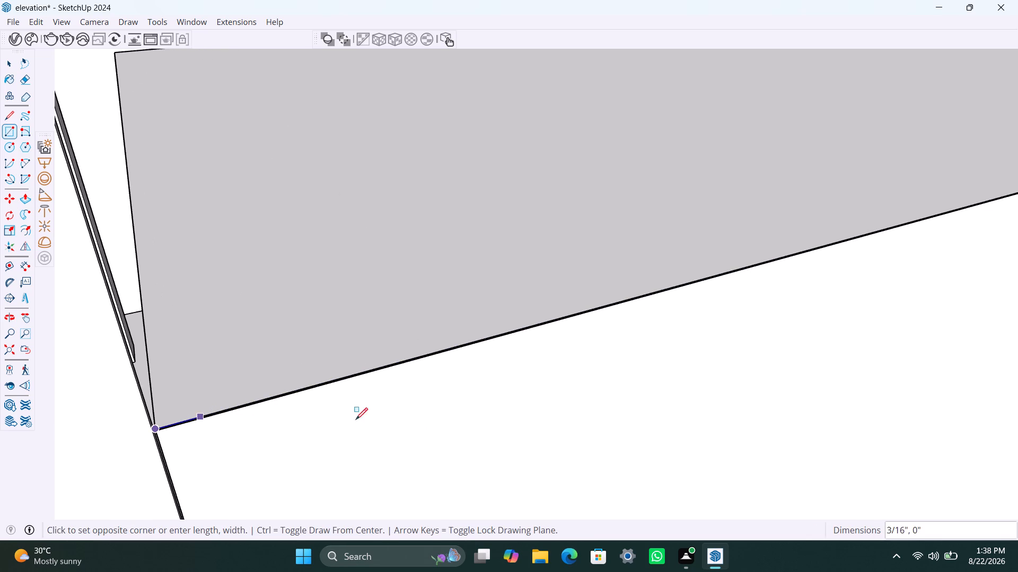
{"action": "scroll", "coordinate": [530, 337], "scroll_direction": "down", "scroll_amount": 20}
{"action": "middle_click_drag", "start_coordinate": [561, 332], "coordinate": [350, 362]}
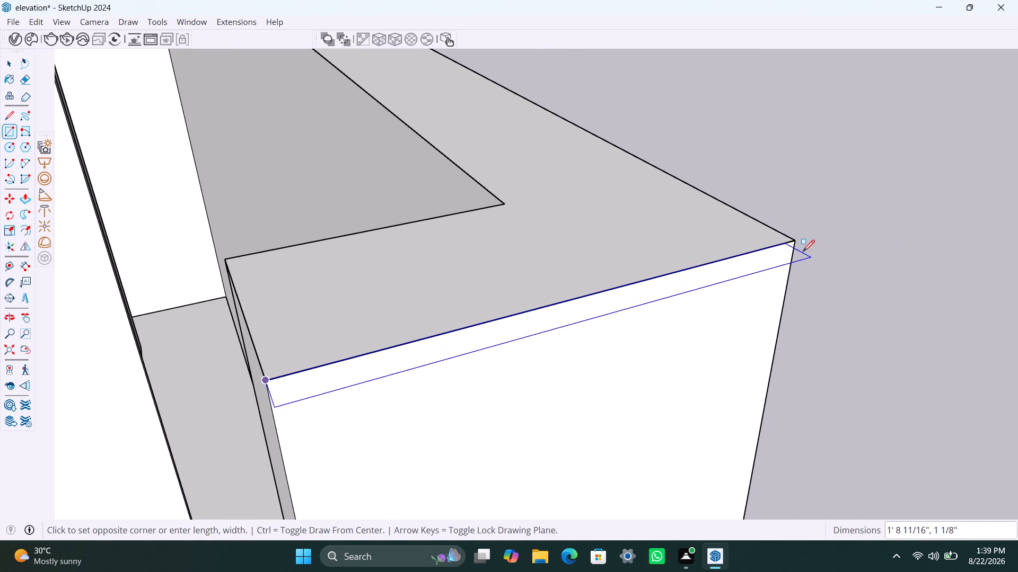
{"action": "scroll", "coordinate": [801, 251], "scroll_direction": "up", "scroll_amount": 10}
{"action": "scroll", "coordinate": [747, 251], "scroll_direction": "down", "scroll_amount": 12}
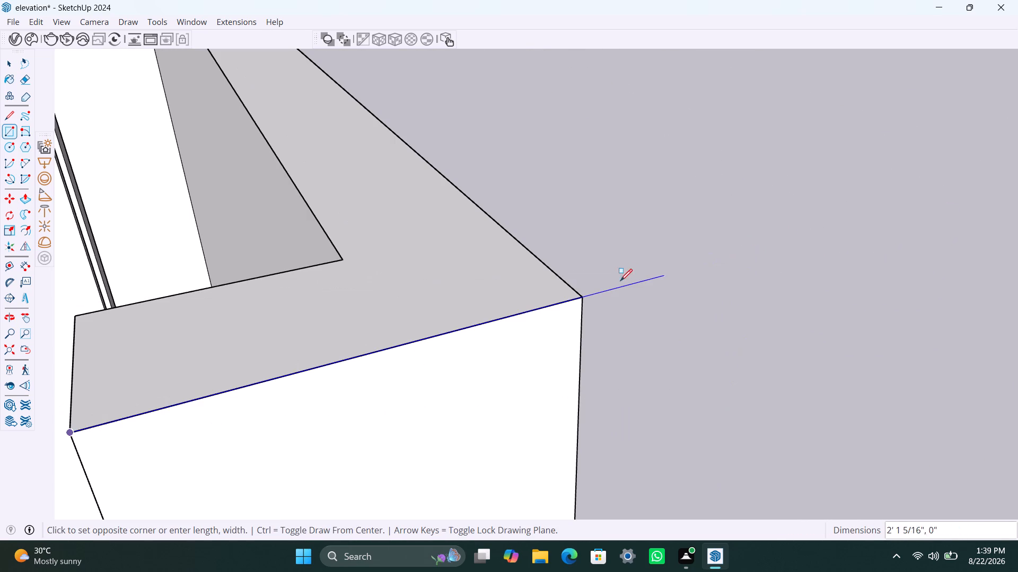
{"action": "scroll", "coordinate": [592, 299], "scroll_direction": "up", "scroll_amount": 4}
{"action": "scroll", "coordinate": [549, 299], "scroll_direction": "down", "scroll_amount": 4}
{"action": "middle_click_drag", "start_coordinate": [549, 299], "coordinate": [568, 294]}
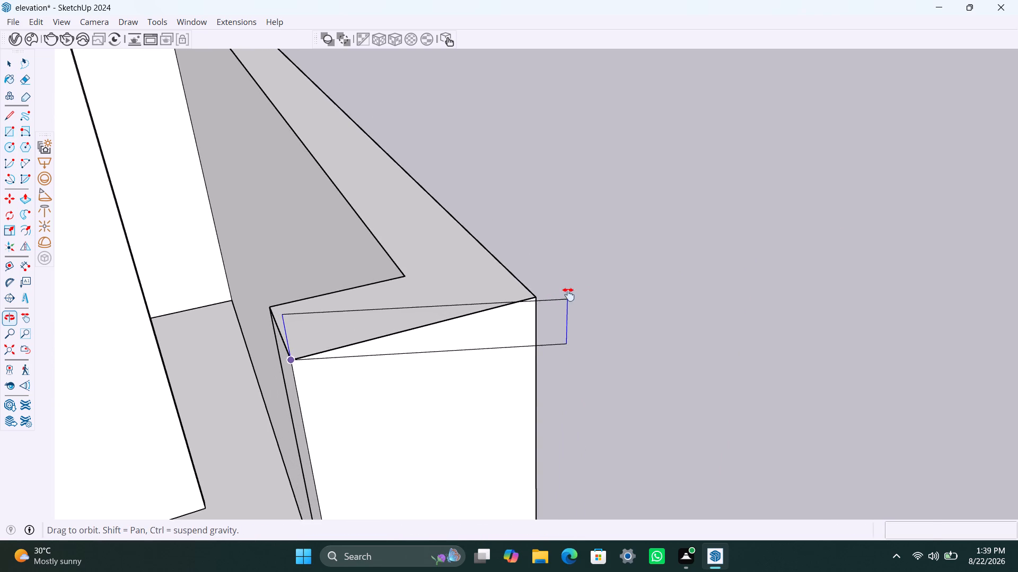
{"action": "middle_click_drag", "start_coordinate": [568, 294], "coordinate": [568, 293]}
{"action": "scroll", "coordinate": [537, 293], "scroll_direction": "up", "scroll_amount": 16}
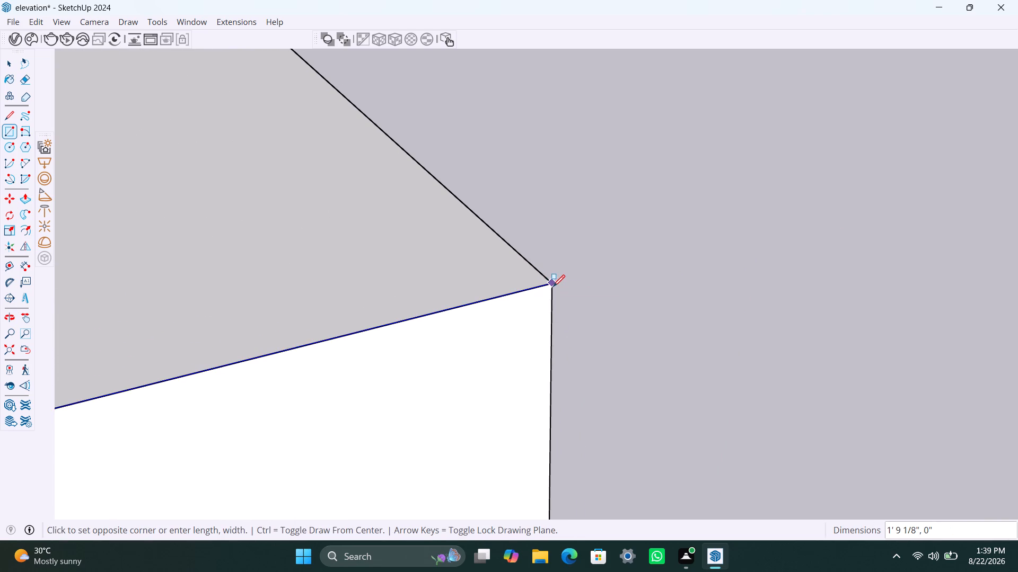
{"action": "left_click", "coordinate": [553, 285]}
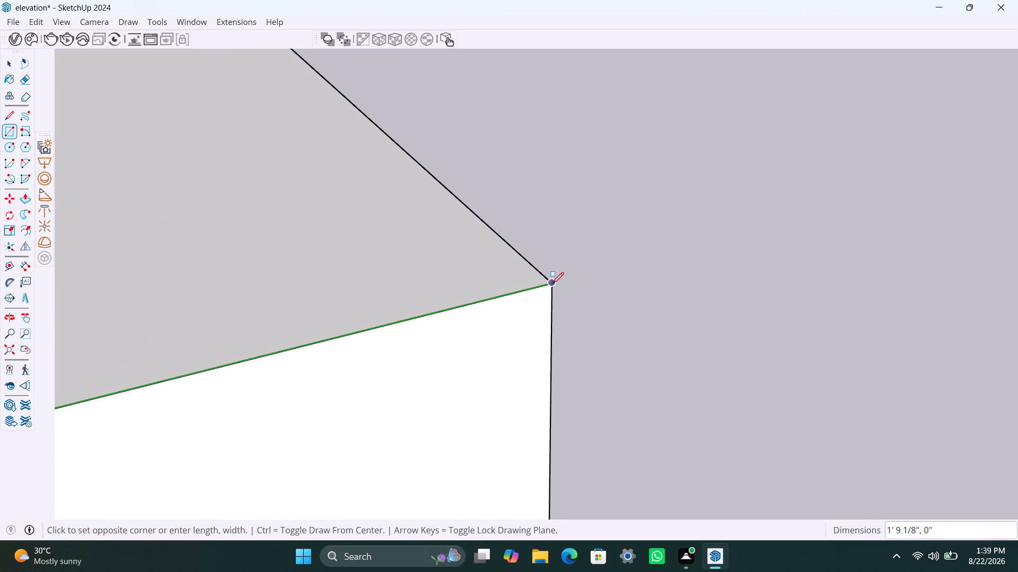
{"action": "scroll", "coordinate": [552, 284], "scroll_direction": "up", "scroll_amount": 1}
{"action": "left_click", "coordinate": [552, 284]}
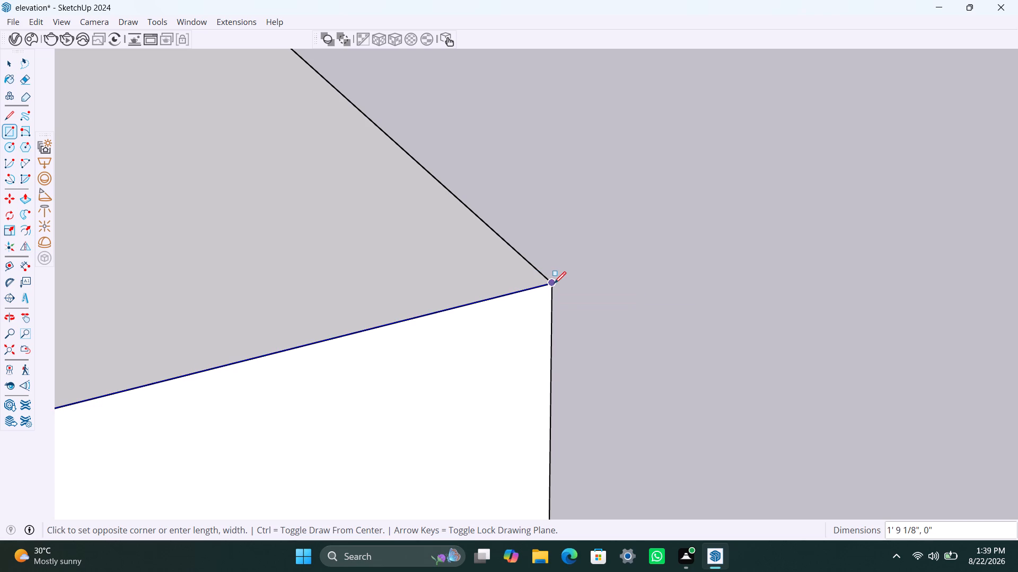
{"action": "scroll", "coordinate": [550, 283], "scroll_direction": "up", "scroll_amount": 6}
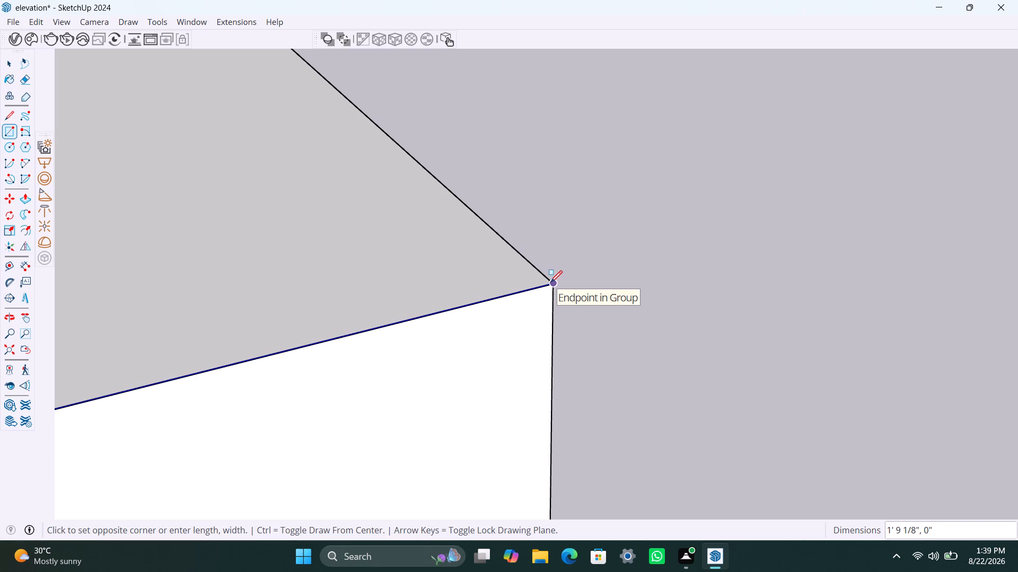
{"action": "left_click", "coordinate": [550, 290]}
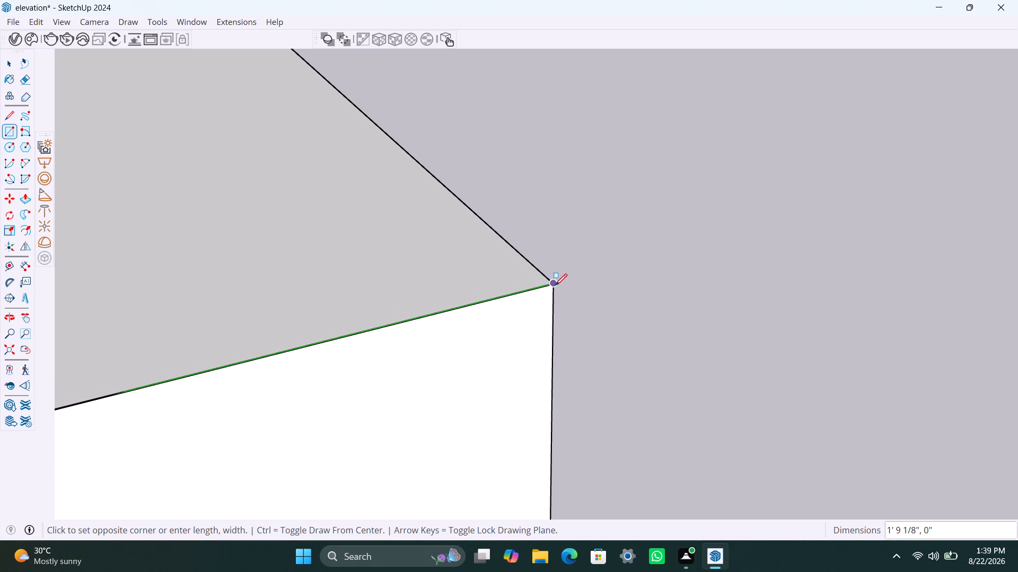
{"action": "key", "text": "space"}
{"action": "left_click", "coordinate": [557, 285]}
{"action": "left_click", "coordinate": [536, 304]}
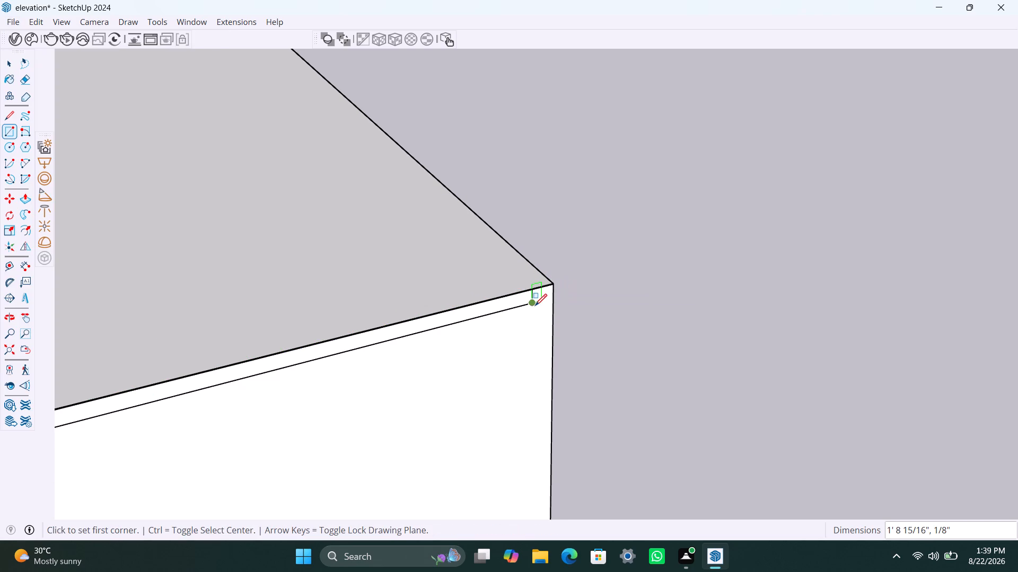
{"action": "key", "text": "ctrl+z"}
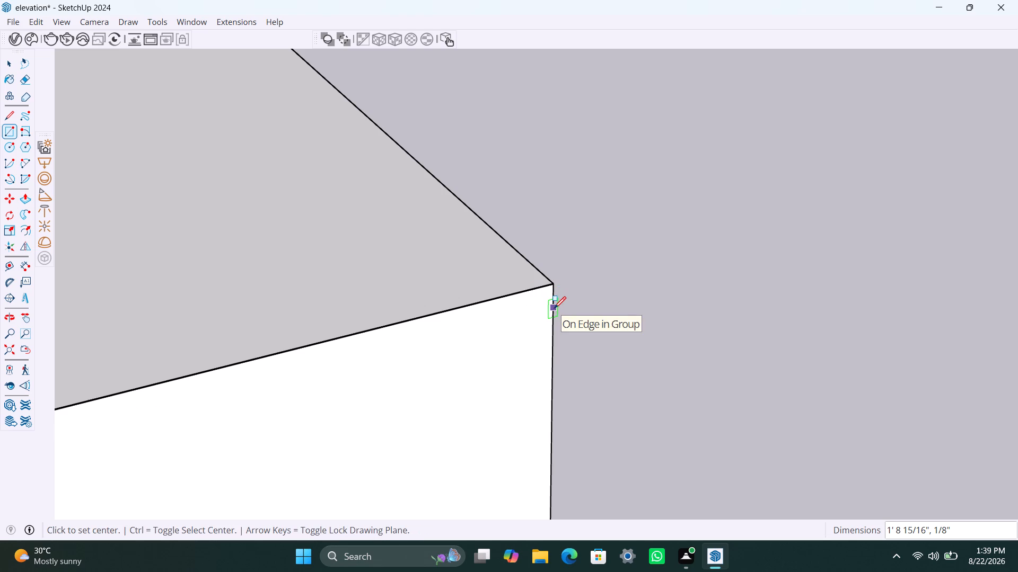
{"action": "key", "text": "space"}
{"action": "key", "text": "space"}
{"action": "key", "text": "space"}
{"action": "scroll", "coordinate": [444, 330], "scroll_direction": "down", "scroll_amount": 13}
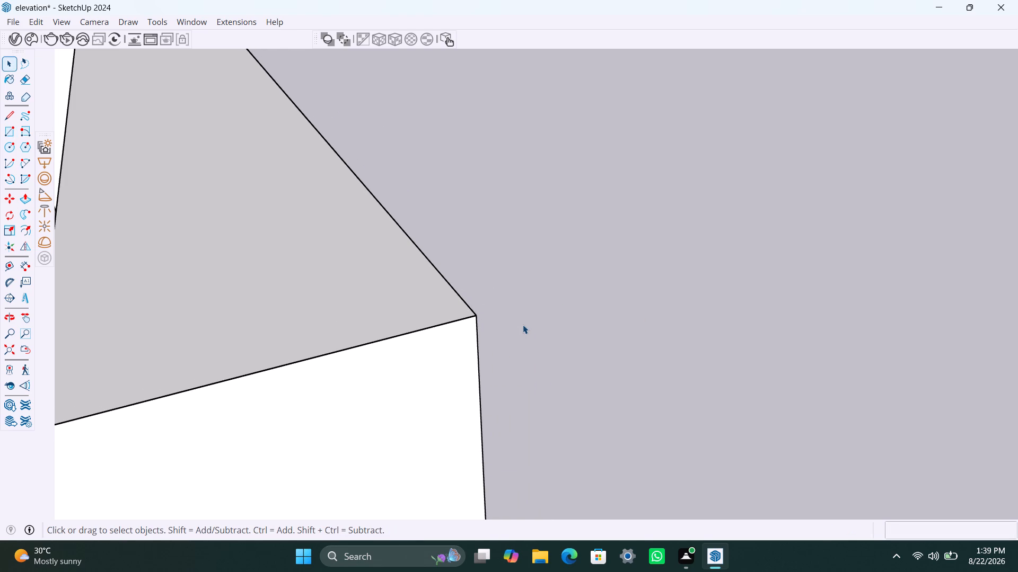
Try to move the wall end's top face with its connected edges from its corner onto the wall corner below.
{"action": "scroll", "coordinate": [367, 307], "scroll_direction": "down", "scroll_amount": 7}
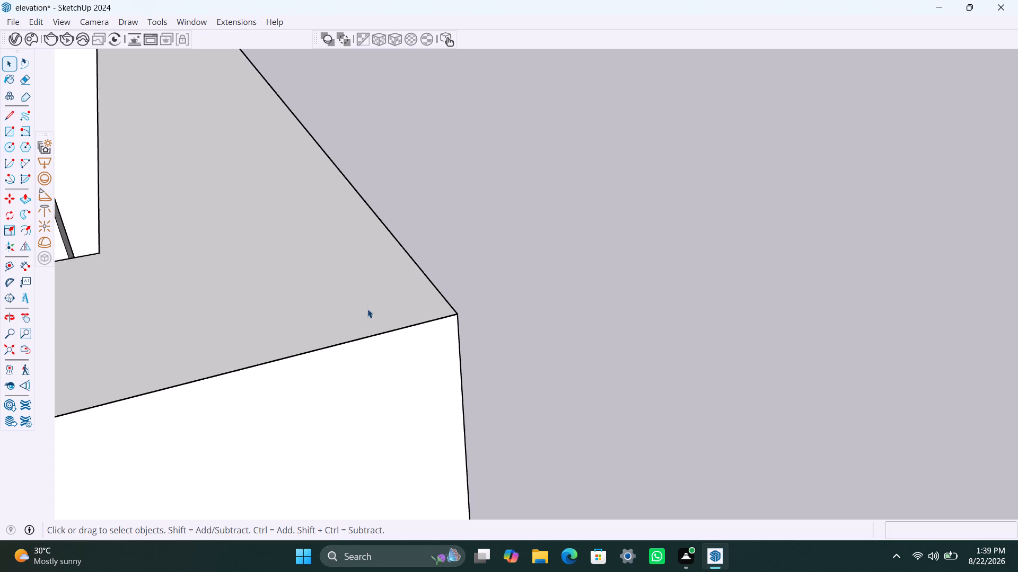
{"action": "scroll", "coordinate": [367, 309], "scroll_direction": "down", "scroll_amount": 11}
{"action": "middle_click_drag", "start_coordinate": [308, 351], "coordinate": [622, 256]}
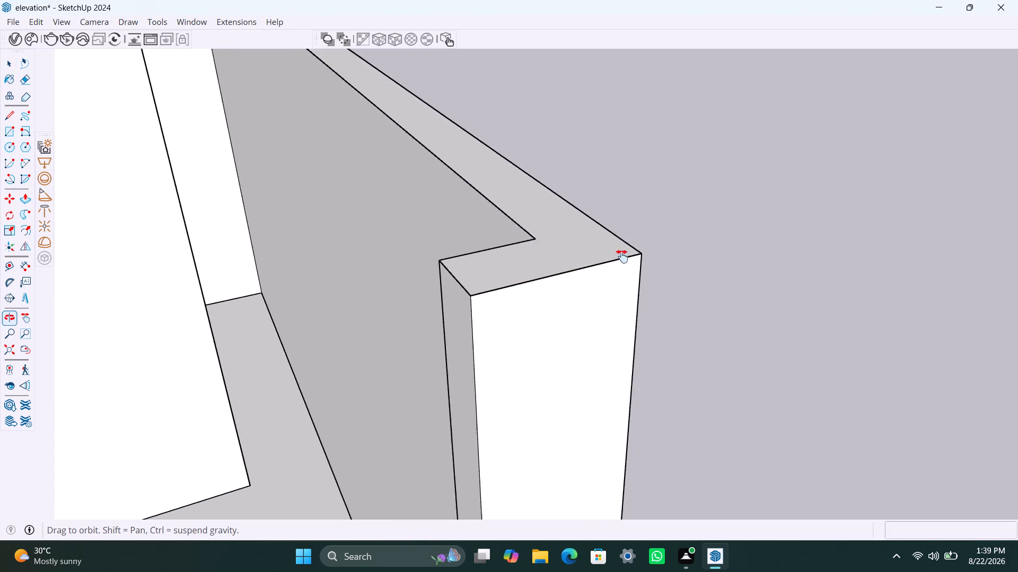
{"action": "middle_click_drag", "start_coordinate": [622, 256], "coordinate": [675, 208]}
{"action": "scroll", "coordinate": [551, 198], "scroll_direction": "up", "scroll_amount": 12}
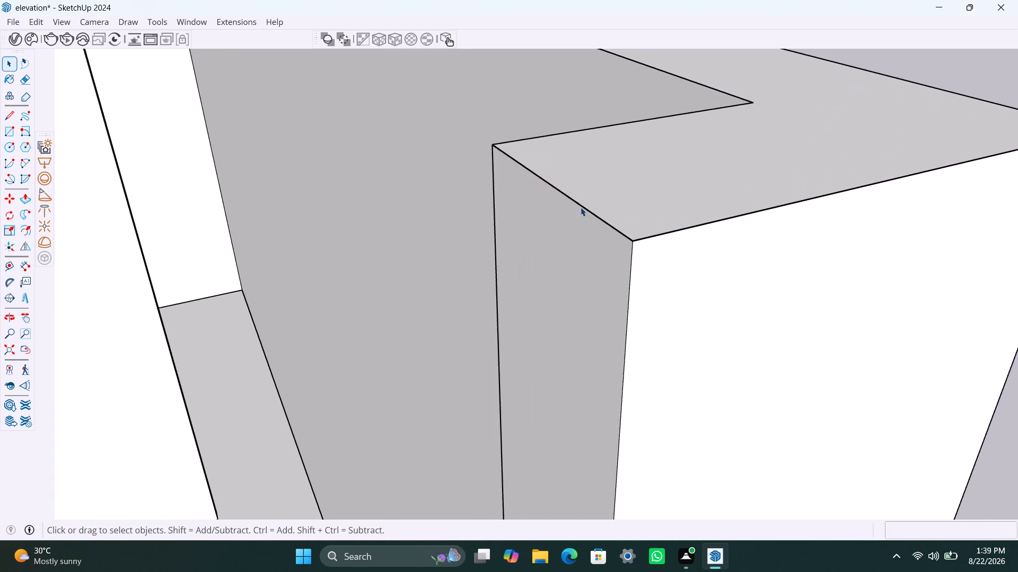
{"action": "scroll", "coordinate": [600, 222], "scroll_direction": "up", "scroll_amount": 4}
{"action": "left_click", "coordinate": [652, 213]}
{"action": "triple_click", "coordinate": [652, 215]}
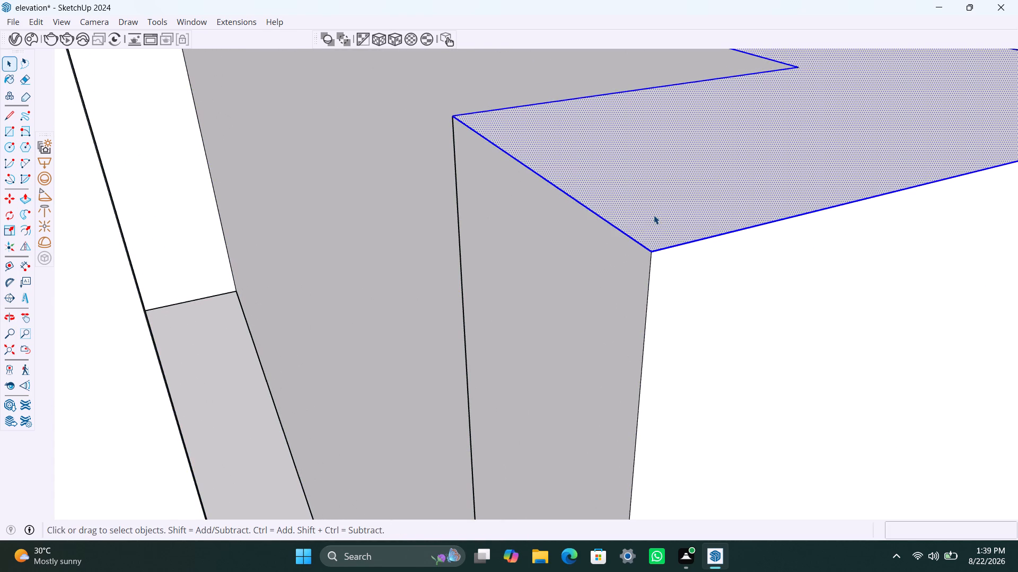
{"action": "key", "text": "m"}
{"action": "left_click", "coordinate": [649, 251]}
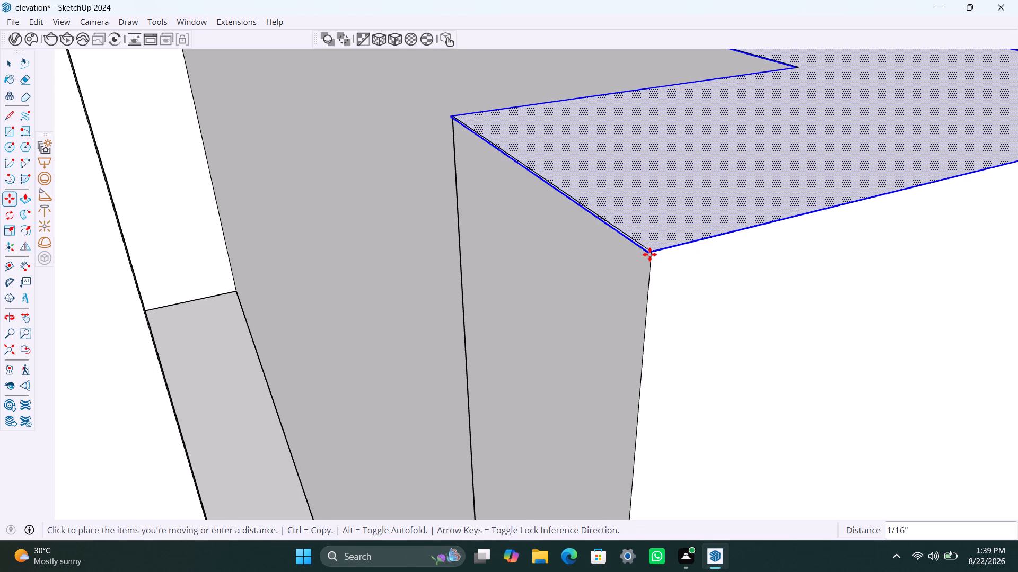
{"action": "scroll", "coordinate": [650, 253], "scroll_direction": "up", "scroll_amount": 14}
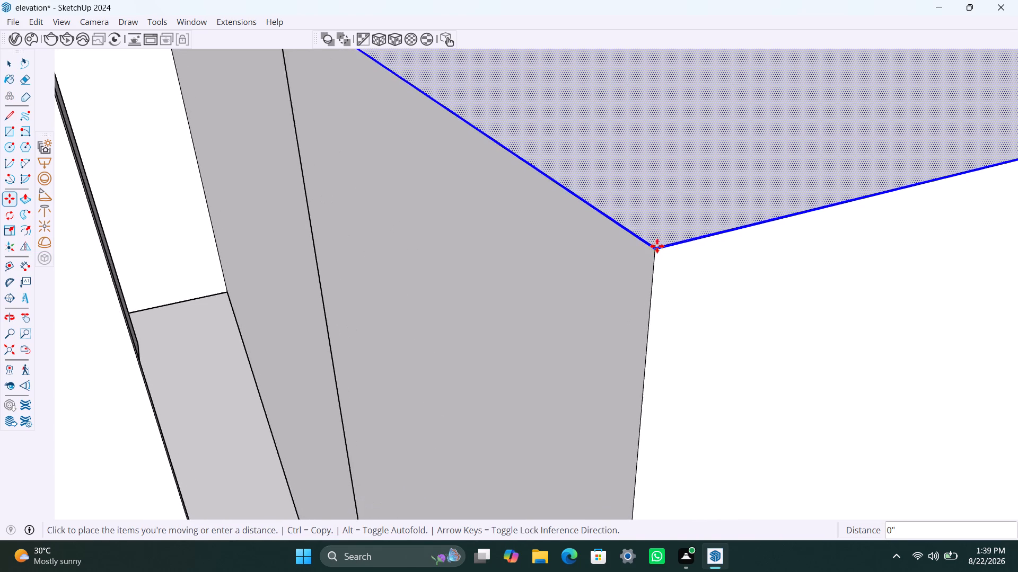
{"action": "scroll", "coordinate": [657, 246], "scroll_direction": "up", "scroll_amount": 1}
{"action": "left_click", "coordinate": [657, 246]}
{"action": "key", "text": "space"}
Move the wall end's top face and its boundary edges down from its corner onto the wall corner, closing the narrow gap.
{"action": "scroll", "coordinate": [634, 250], "scroll_direction": "up", "scroll_amount": 2}
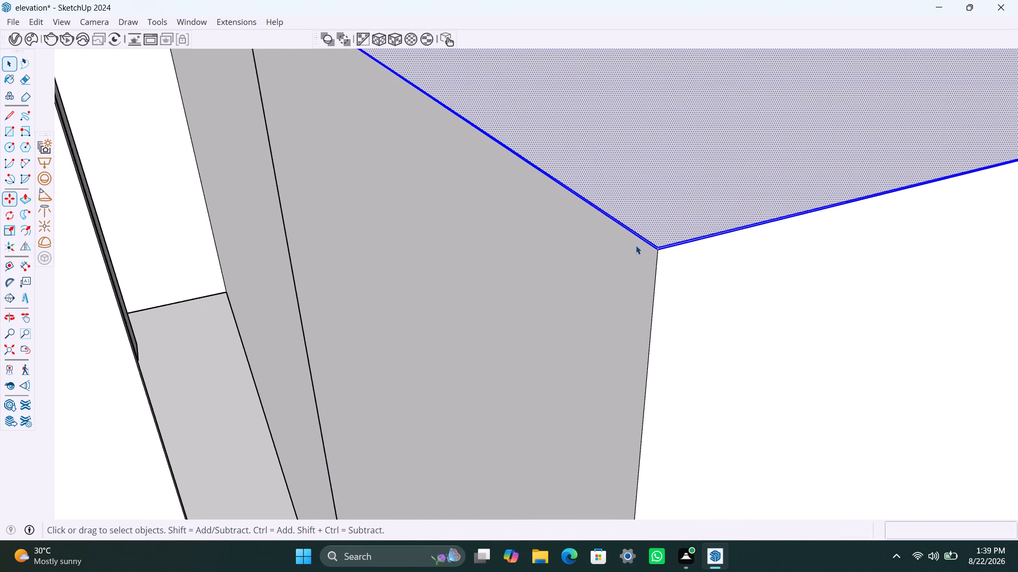
{"action": "scroll", "coordinate": [636, 245], "scroll_direction": "up", "scroll_amount": 7}
{"action": "scroll", "coordinate": [692, 237], "scroll_direction": "up", "scroll_amount": 8}
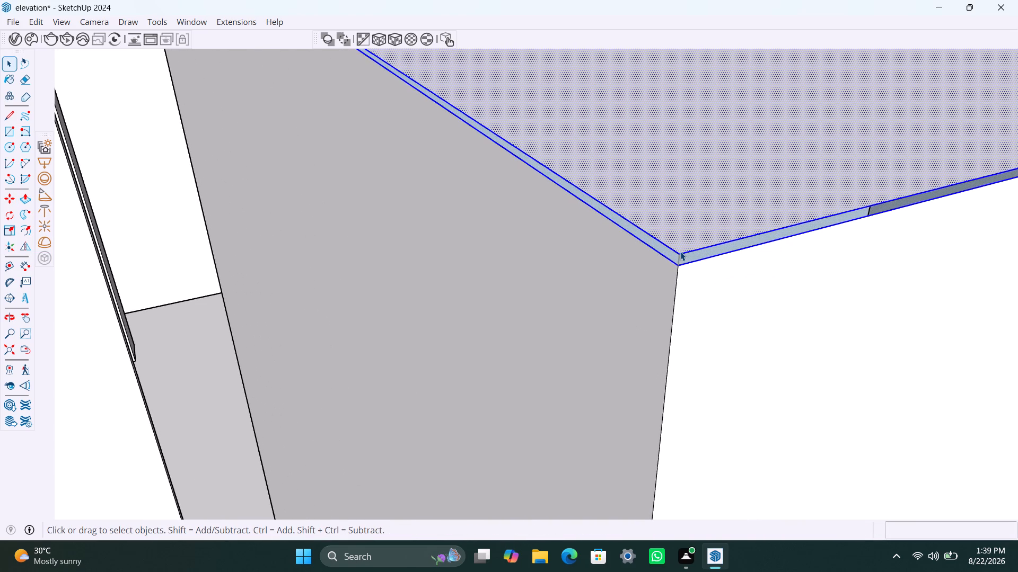
{"action": "left_click", "coordinate": [680, 252]}
{"action": "left_click", "coordinate": [681, 252]}
{"action": "double_click", "coordinate": [681, 251]}
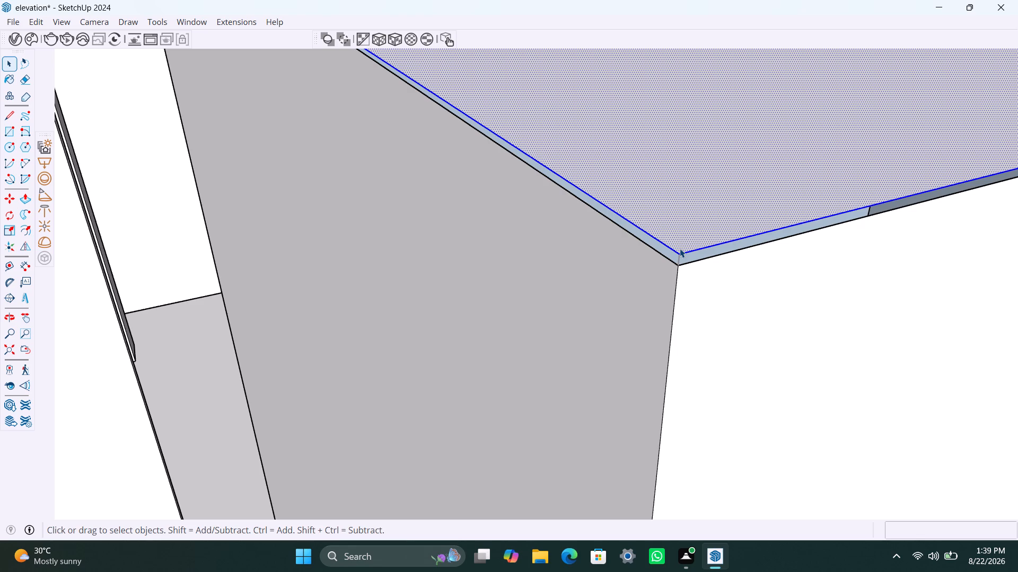
{"action": "key", "text": "m"}
{"action": "left_click", "coordinate": [680, 253]}
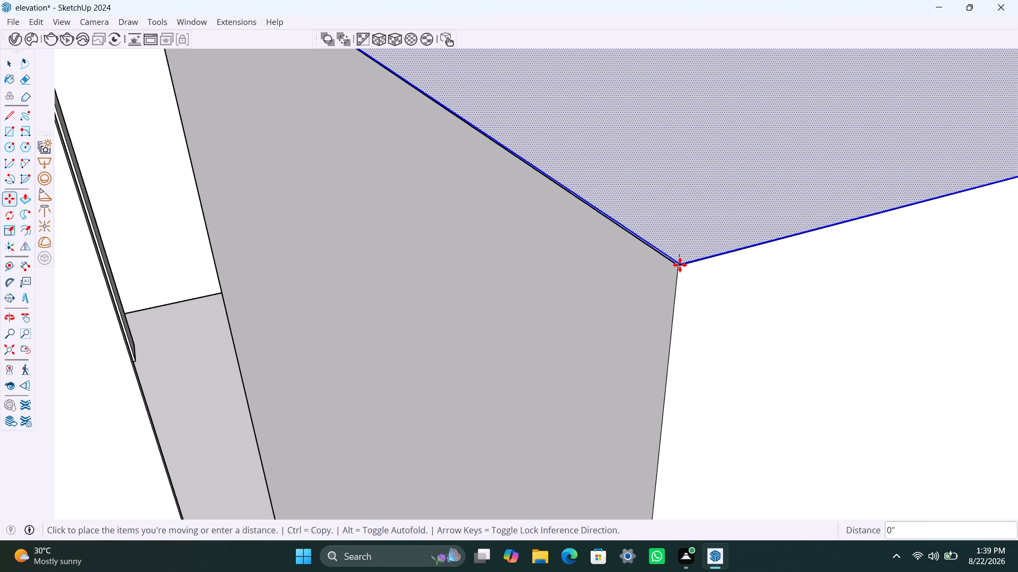
{"action": "left_click", "coordinate": [679, 266]}
{"action": "key", "text": "space"}
{"action": "left_click", "coordinate": [634, 276]}
Copy the top edge of the end face on the wall across the entrance opening 3' down that face.
{"action": "scroll", "coordinate": [575, 267], "scroll_direction": "down", "scroll_amount": 15}
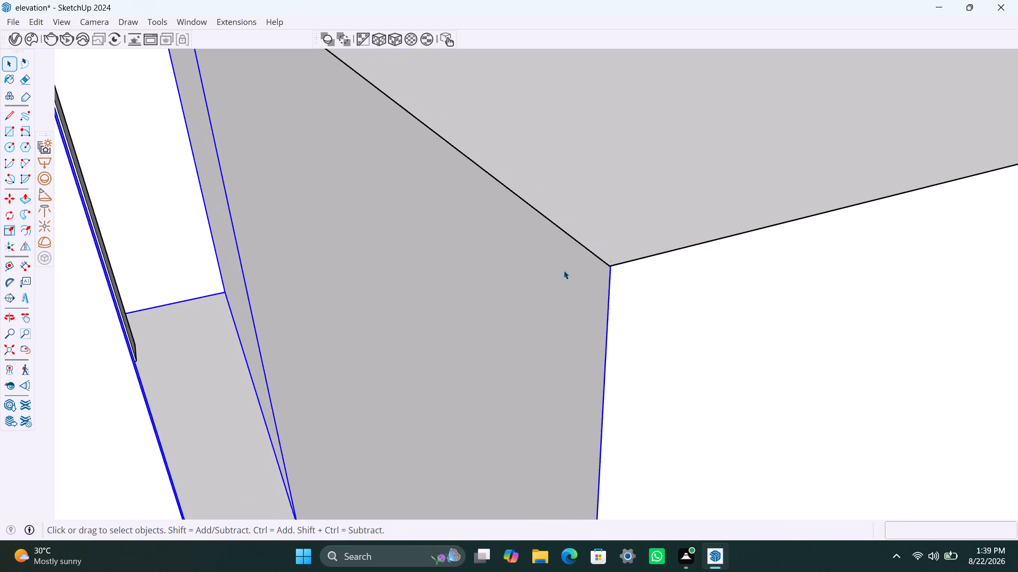
{"action": "scroll", "coordinate": [564, 270], "scroll_direction": "down", "scroll_amount": 19}
{"action": "scroll", "coordinate": [554, 278], "scroll_direction": "down", "scroll_amount": 17}
{"action": "scroll", "coordinate": [546, 298], "scroll_direction": "down", "scroll_amount": 12}
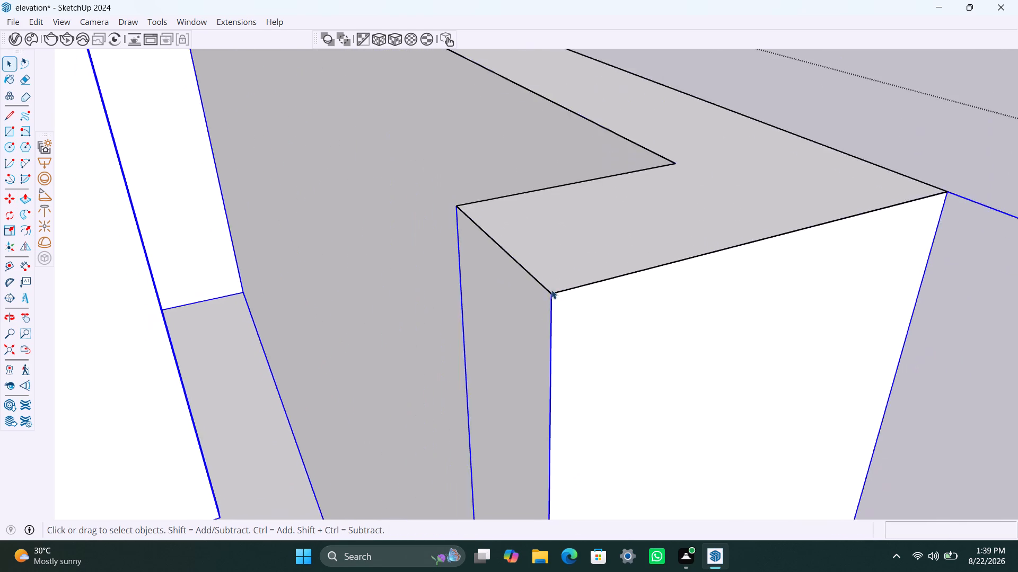
{"action": "scroll", "coordinate": [551, 290], "scroll_direction": "down", "scroll_amount": 14}
{"action": "middle_click_drag", "start_coordinate": [564, 300], "coordinate": [434, 315]}
{"action": "triple_click", "coordinate": [781, 173]}
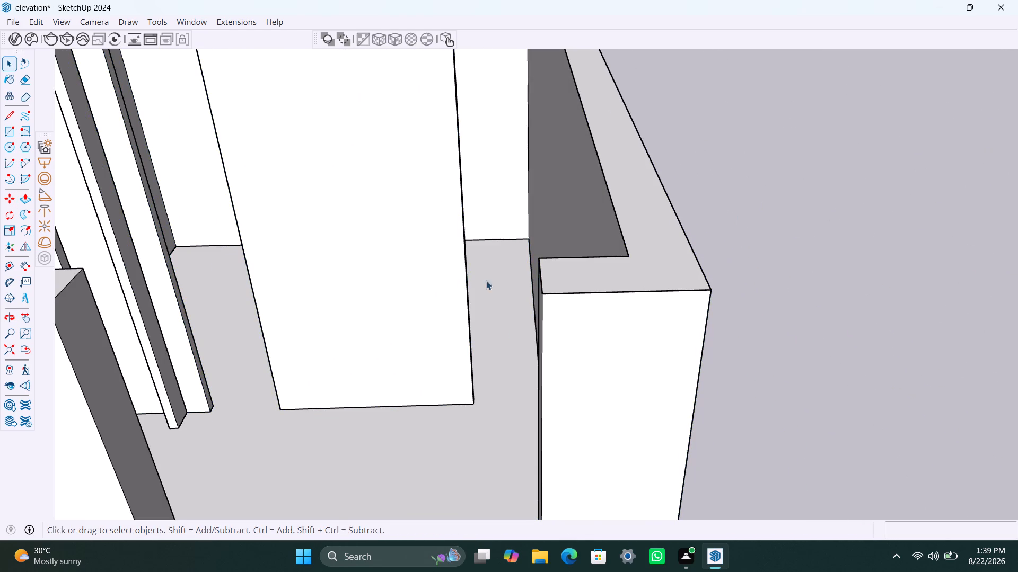
{"action": "scroll", "coordinate": [389, 342], "scroll_direction": "down", "scroll_amount": 6}
{"action": "middle_click_drag", "start_coordinate": [390, 345], "coordinate": [347, 346]}
{"action": "scroll", "coordinate": [276, 317], "scroll_direction": "up", "scroll_amount": 7}
{"action": "left_click", "coordinate": [289, 332]}
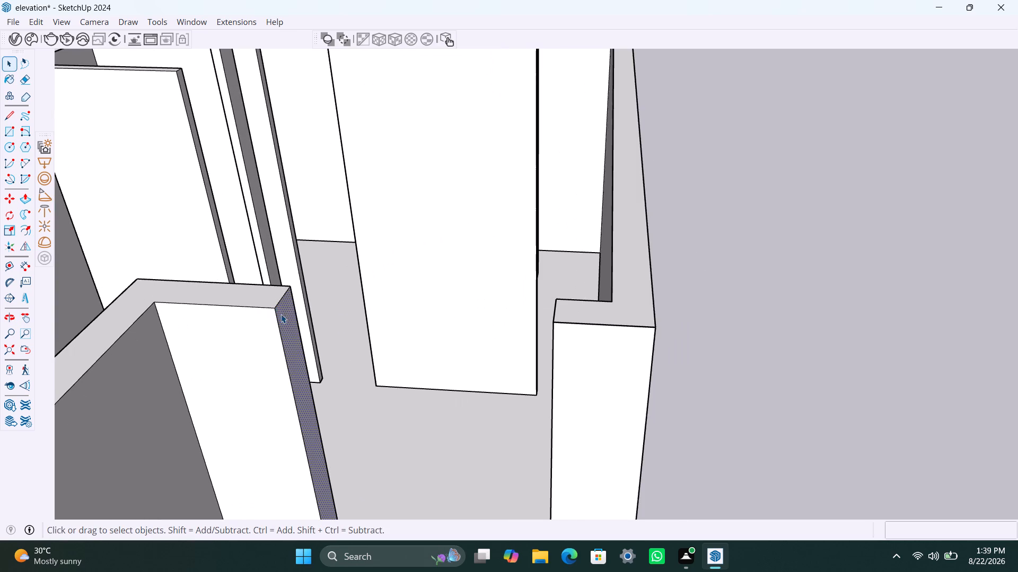
{"action": "left_click", "coordinate": [277, 306]}
{"action": "key", "text": "m"}
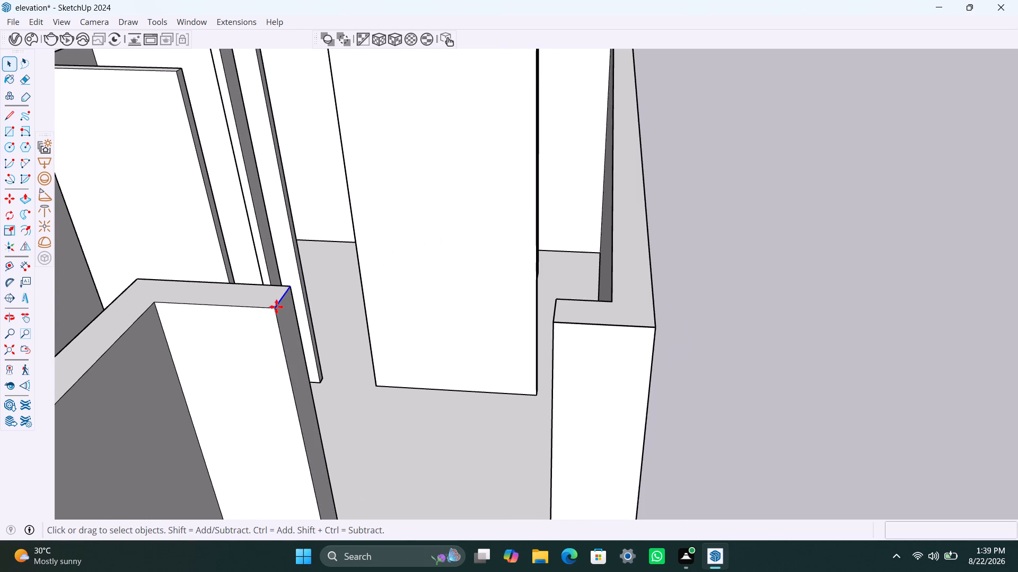
{"action": "left_click", "coordinate": [274, 314]}
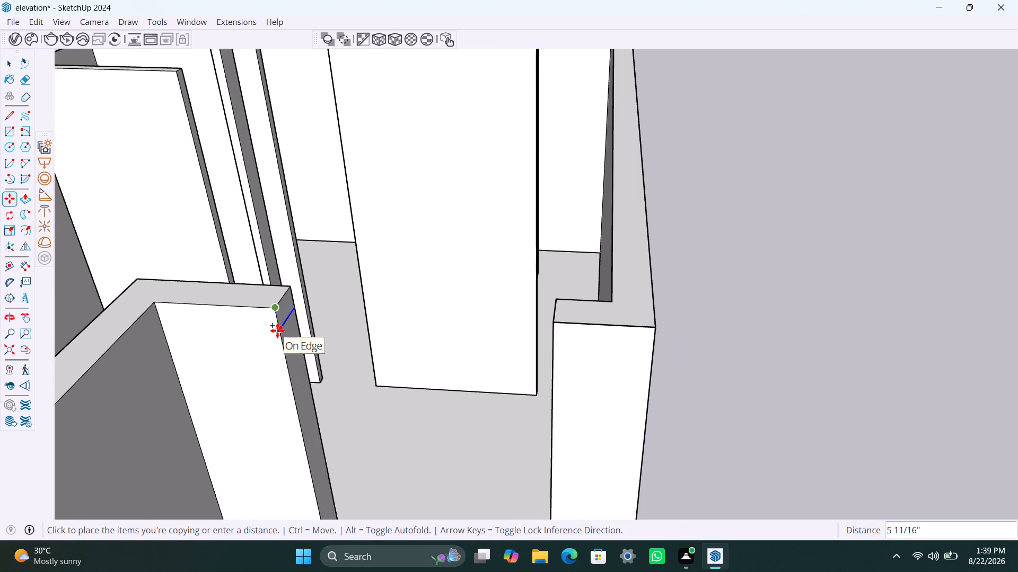
{"action": "key", "text": "7"}
{"action": "key", "text": "BackSpace"}
{"action": "type", "text": "3'"}
{"action": "key", "text": "Return"}
{"action": "key", "text": "space"}
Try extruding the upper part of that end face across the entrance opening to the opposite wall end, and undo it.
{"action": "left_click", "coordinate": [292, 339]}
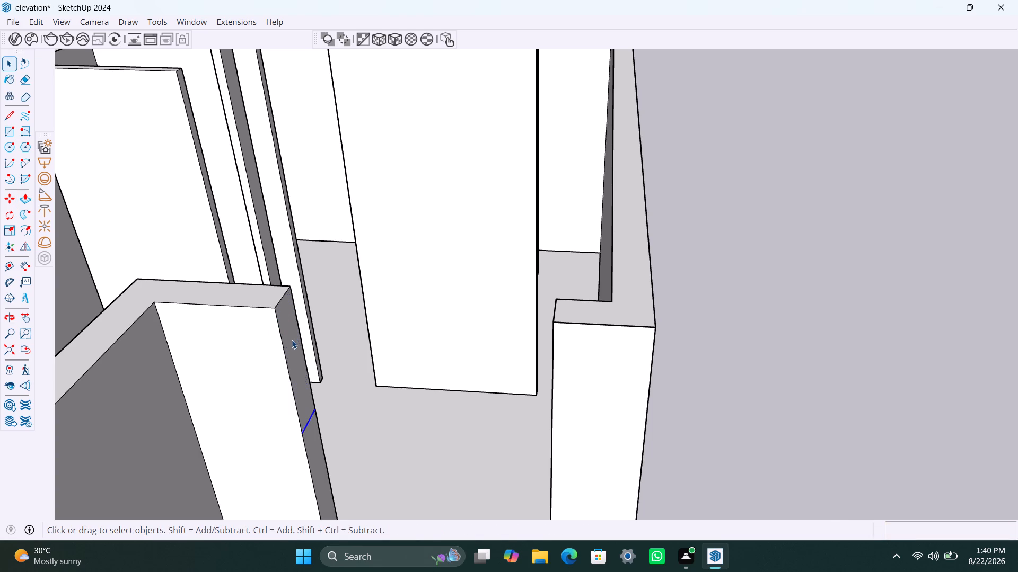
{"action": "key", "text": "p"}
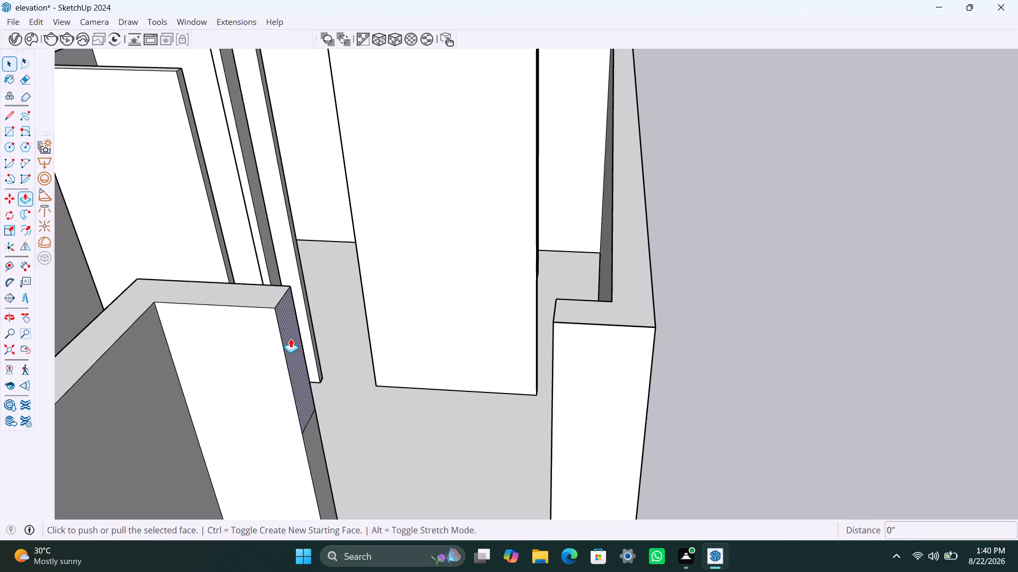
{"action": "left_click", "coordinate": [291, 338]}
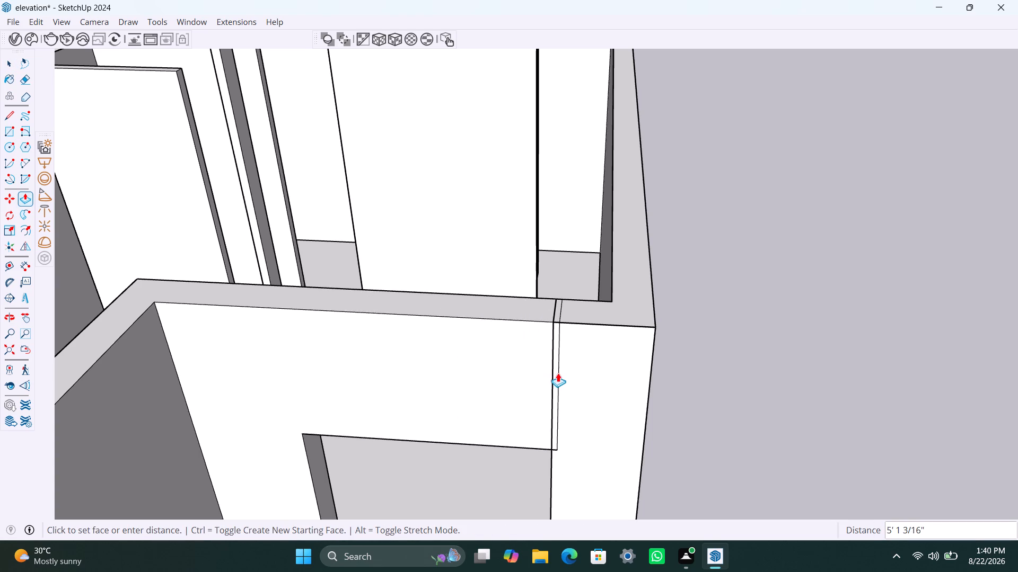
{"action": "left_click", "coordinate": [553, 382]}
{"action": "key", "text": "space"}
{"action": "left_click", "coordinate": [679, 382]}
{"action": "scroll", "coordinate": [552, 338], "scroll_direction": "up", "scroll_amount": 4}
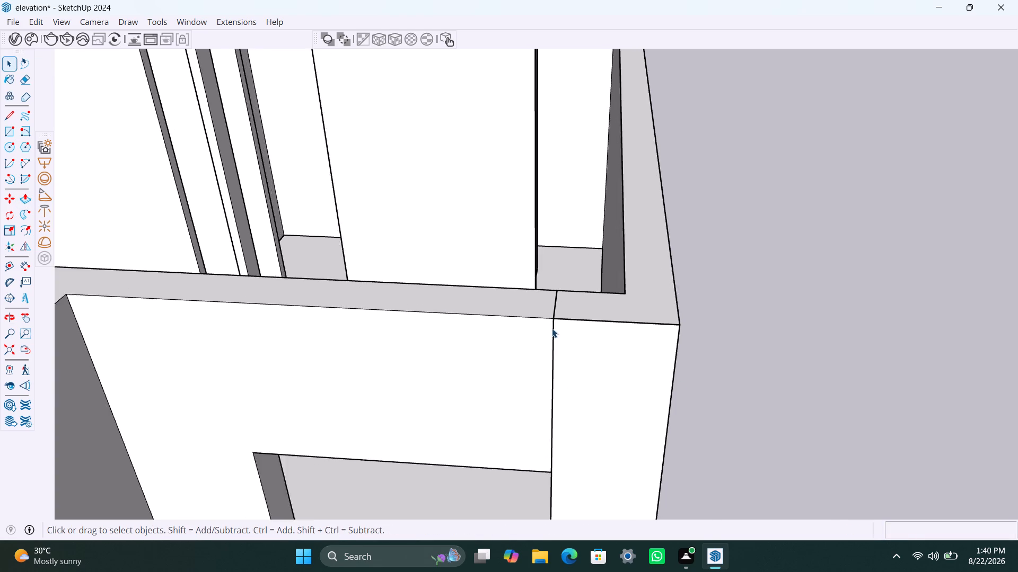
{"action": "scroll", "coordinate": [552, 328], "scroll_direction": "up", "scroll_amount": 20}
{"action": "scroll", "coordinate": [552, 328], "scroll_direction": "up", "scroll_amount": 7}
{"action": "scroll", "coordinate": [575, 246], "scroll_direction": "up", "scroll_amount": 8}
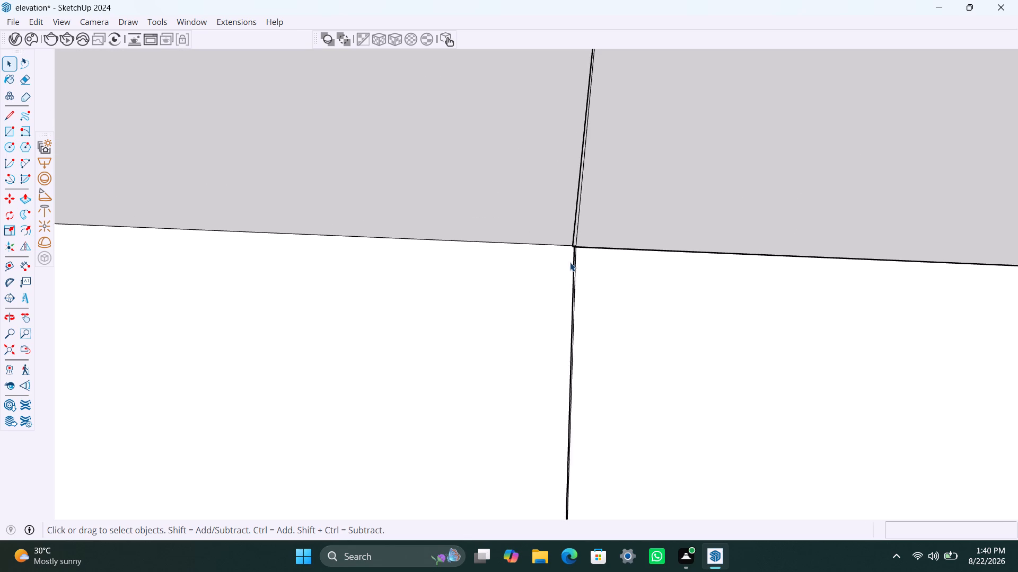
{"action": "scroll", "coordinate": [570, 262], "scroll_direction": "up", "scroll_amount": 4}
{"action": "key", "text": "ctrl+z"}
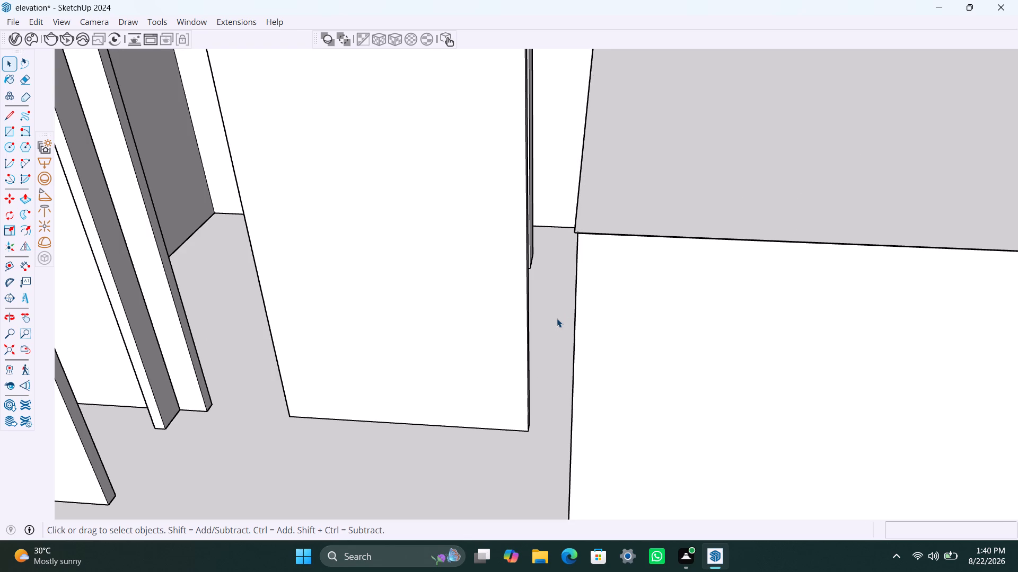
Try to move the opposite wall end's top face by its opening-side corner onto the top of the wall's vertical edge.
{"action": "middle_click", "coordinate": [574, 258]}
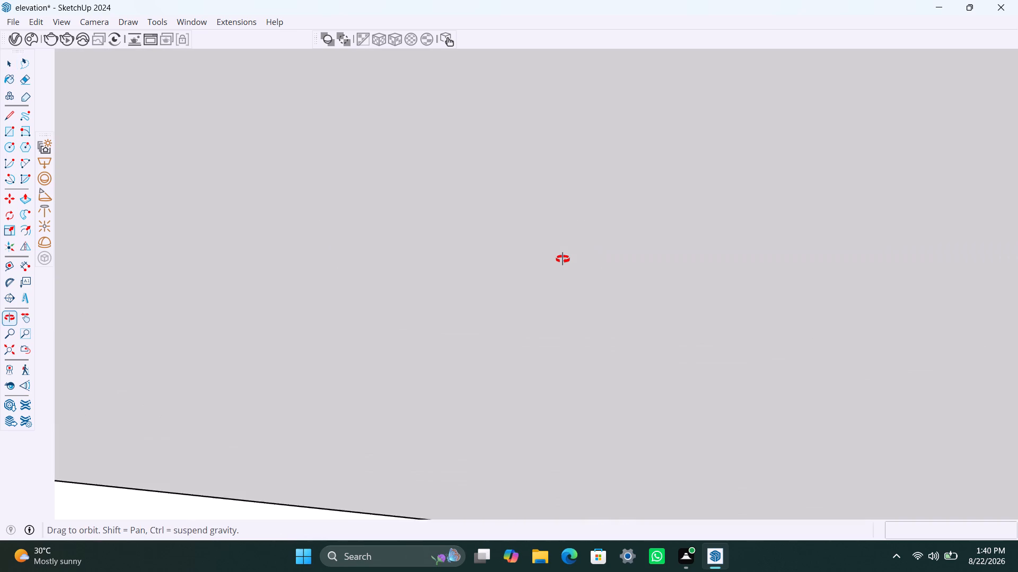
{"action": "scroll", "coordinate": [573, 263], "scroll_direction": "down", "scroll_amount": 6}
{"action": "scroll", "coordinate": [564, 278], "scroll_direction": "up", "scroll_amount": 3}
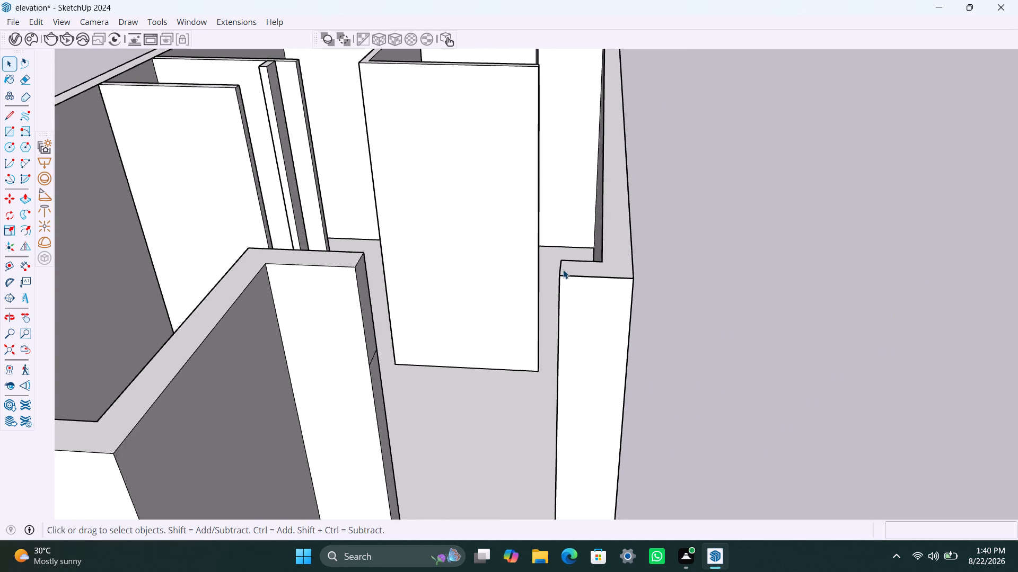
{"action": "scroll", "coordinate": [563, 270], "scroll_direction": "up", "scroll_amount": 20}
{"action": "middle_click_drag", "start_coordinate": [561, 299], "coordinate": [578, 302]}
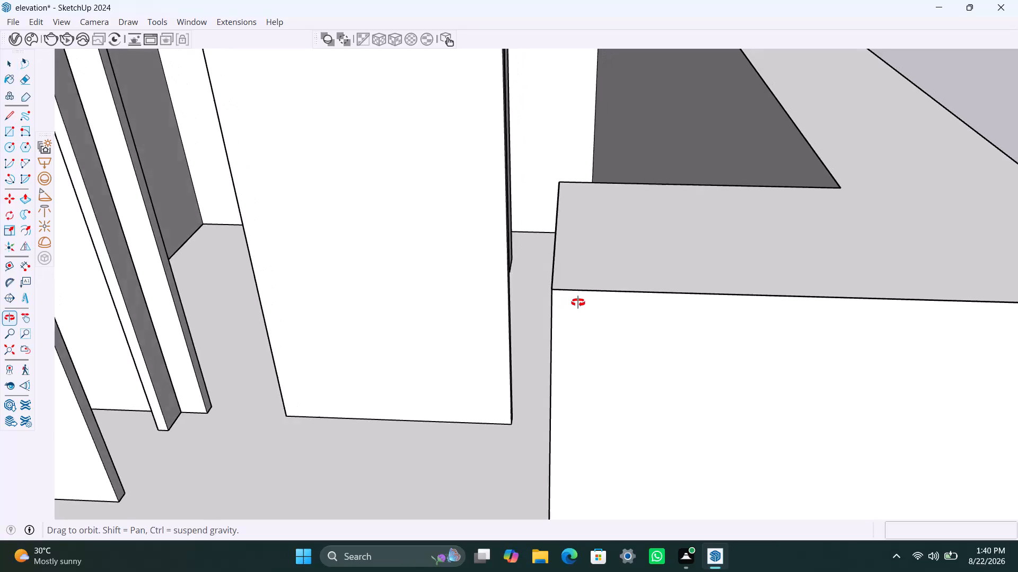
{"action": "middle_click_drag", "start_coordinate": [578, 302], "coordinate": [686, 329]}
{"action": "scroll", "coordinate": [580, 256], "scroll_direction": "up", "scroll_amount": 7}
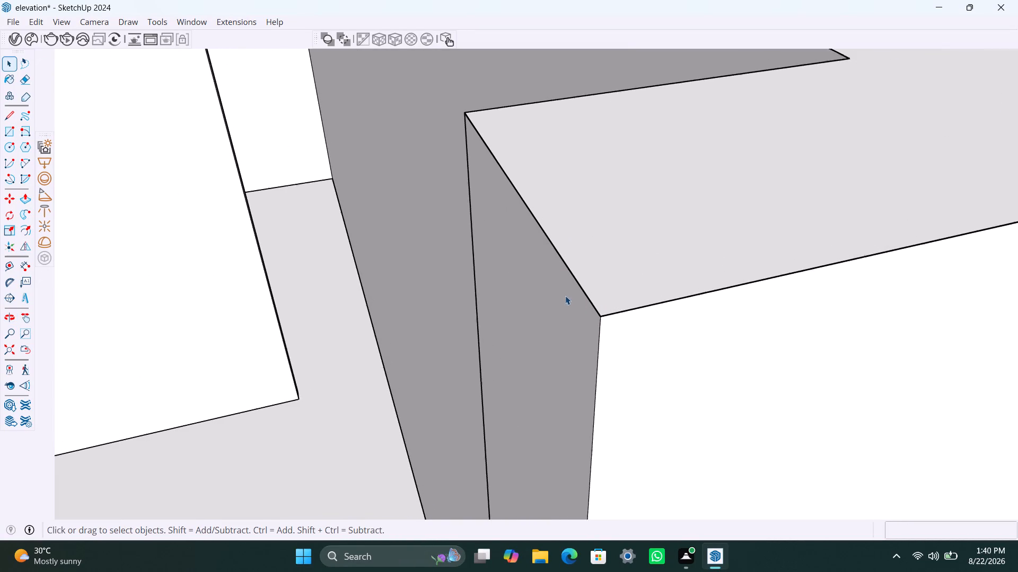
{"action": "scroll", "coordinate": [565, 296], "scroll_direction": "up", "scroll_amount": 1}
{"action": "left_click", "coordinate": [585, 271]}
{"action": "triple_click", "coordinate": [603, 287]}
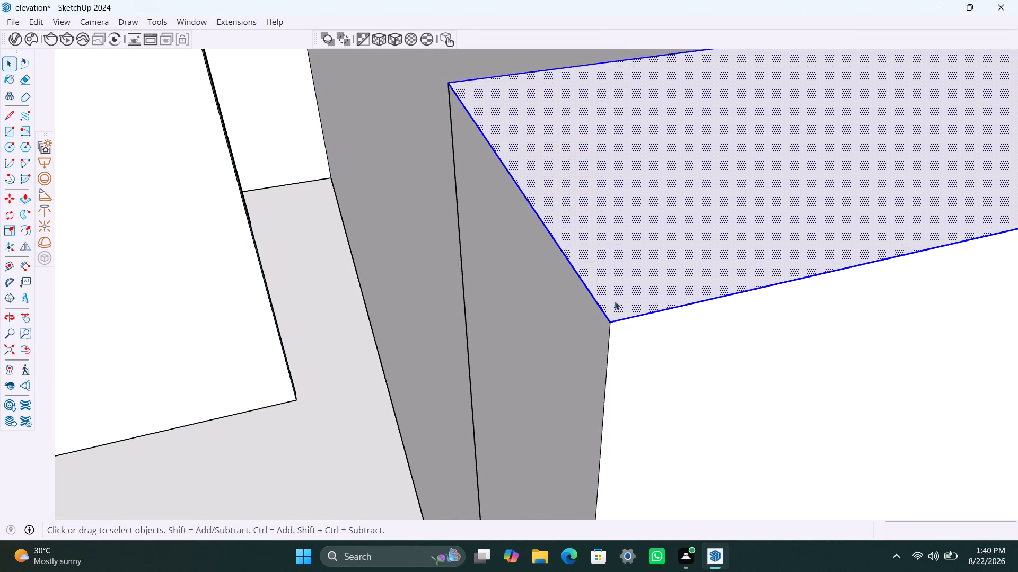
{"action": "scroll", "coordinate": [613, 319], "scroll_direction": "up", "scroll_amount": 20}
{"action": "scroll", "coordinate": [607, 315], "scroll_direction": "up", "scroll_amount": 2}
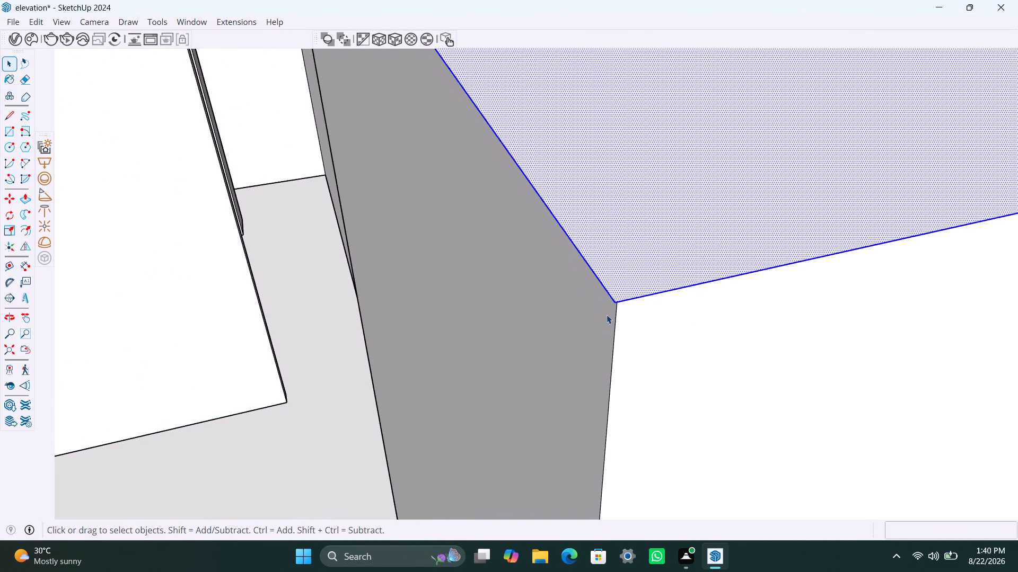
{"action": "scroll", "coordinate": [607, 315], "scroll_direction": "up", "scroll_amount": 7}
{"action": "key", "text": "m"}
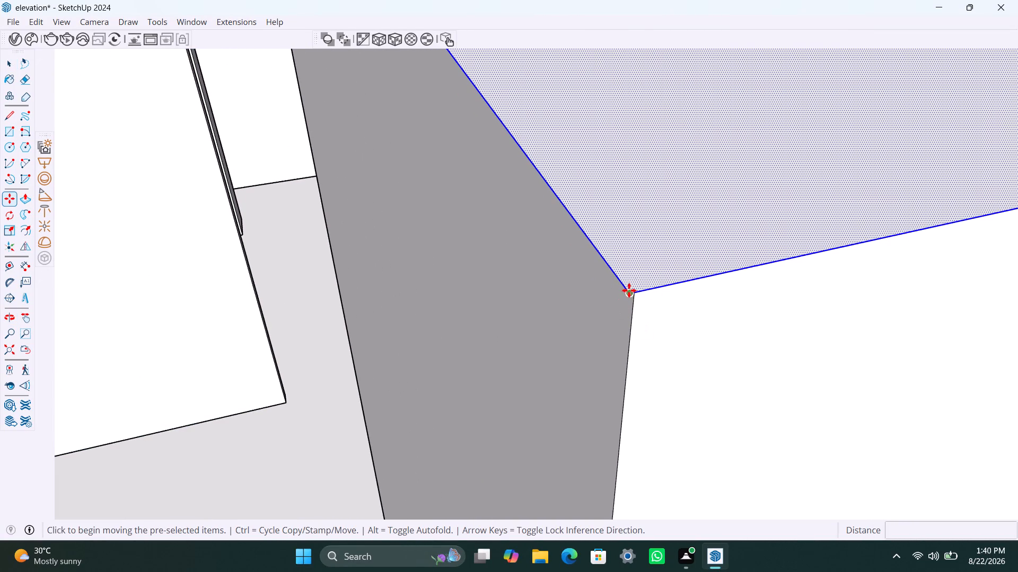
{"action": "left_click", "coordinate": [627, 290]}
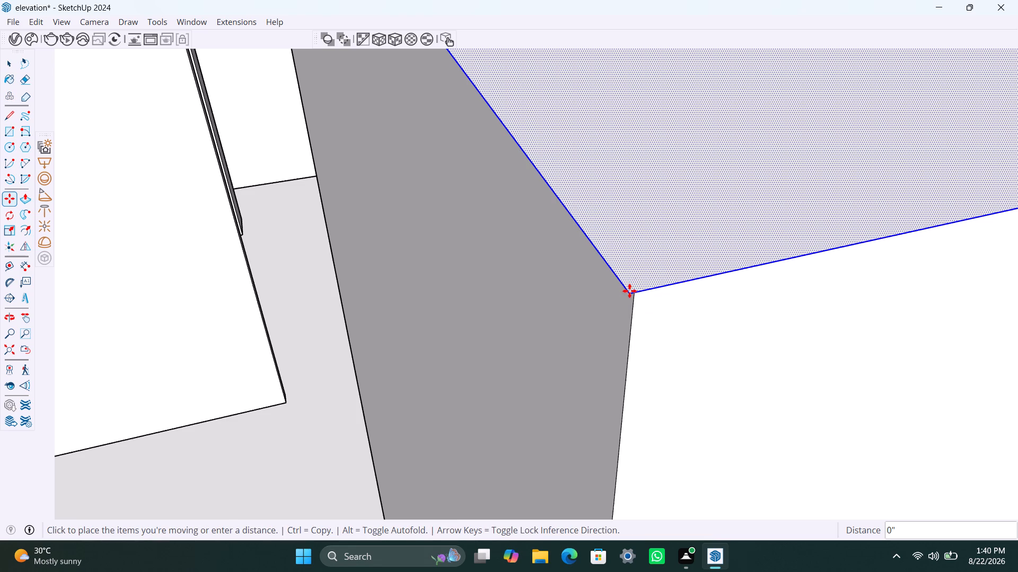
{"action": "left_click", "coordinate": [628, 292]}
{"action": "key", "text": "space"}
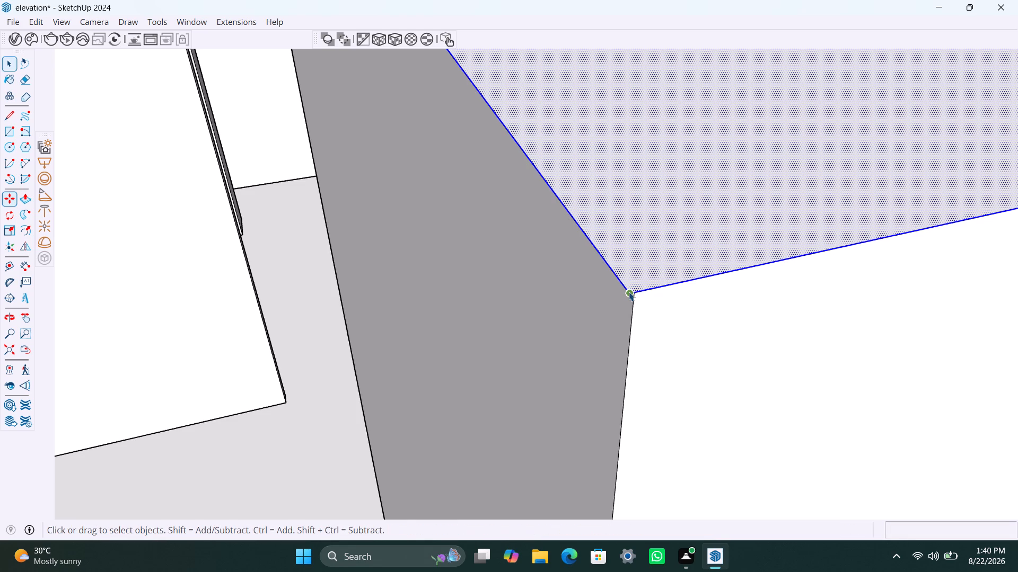
Move the wall end's top face by its opening-side corner onto the wall's vertical edge, closing the small offset.
{"action": "key", "text": "m"}
{"action": "left_click", "coordinate": [626, 293]}
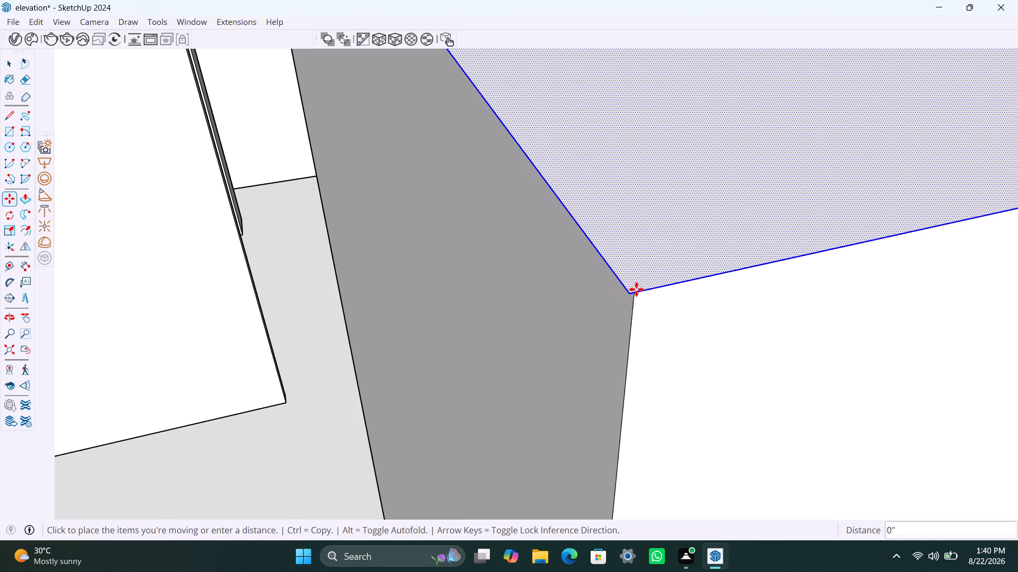
{"action": "scroll", "coordinate": [630, 292], "scroll_direction": "up", "scroll_amount": 8}
{"action": "left_click", "coordinate": [629, 294]}
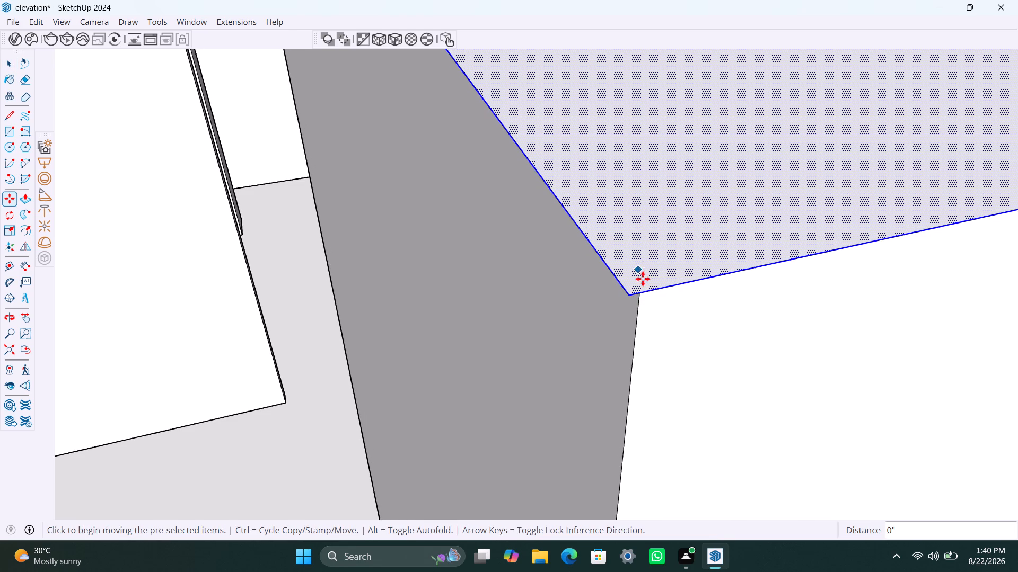
{"action": "left_click", "coordinate": [642, 291]}
{"action": "left_click", "coordinate": [629, 295]}
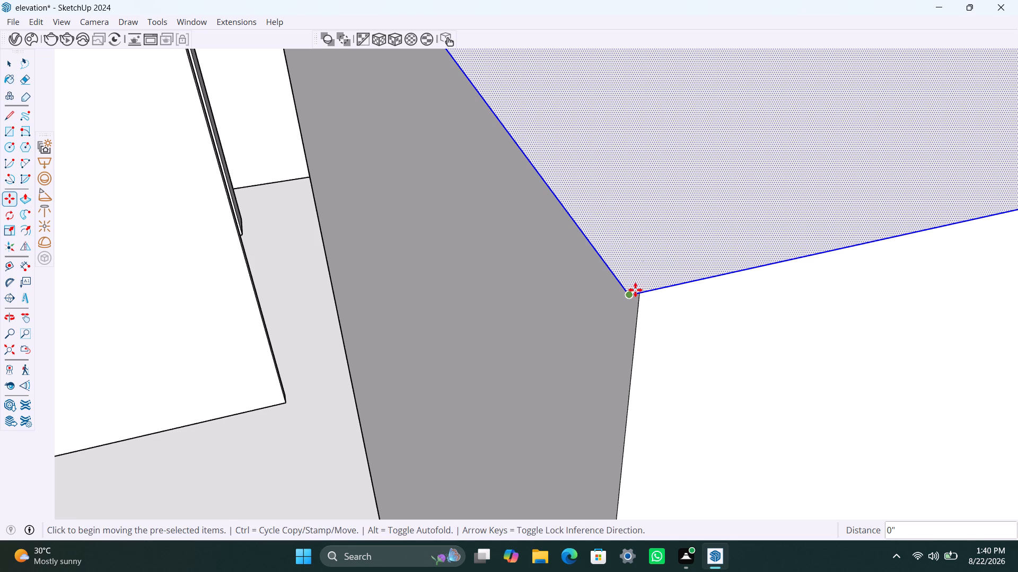
{"action": "left_click", "coordinate": [640, 293]}
{"action": "key", "text": "space"}
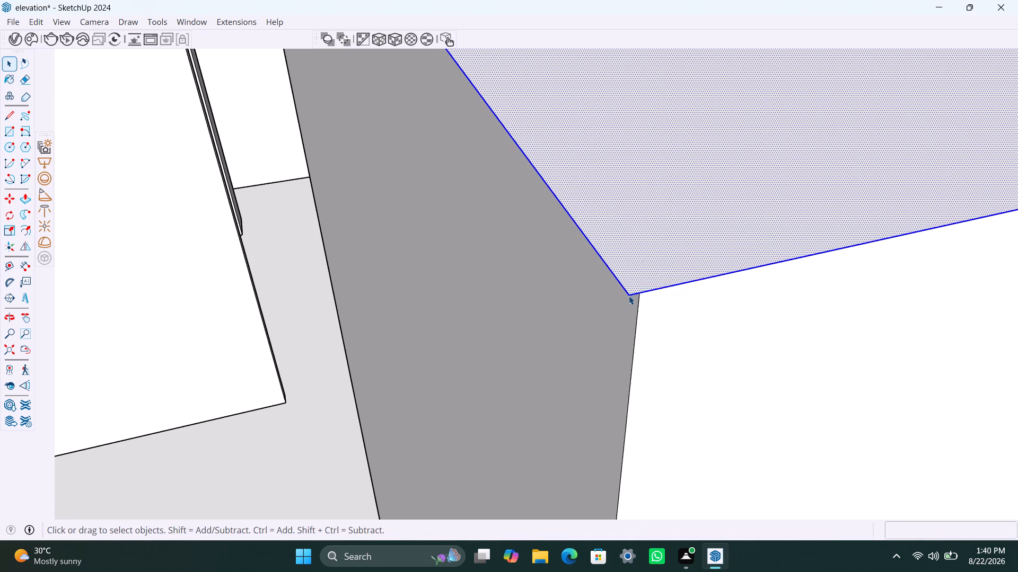
{"action": "key", "text": "m"}
{"action": "left_click", "coordinate": [627, 297]}
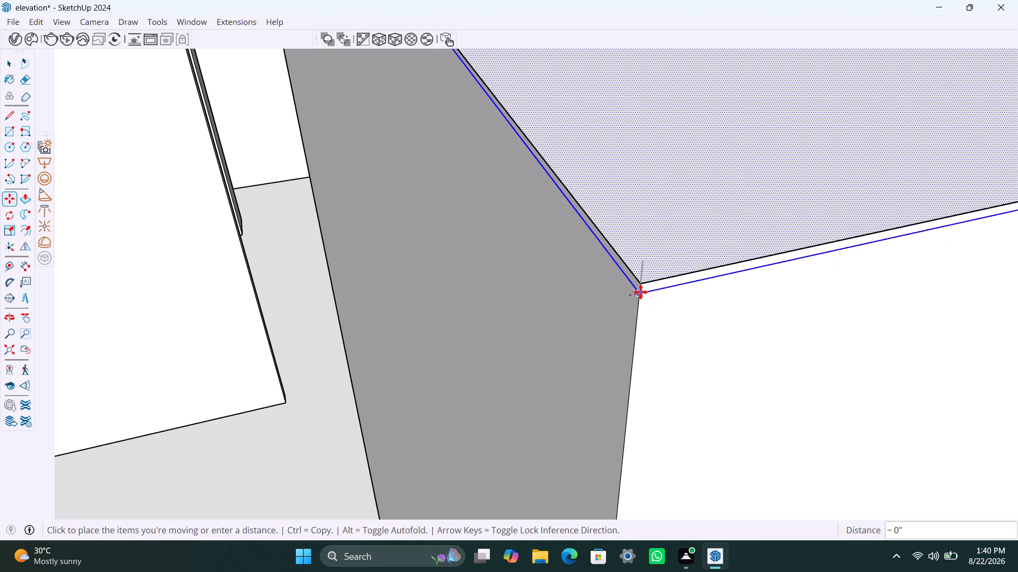
{"action": "left_click", "coordinate": [642, 289]}
{"action": "key", "text": "space"}
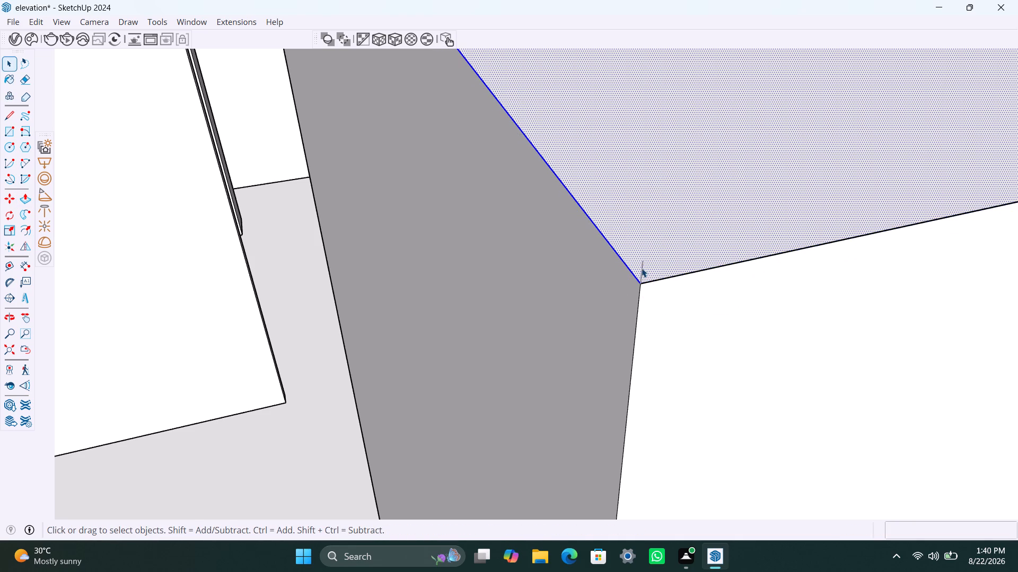
Inspect the short stray edge at the wall end's top corner by selecting the surrounding faces and connected geometry.
{"action": "left_click", "coordinate": [642, 268]}
{"action": "left_click", "coordinate": [642, 268]}
{"action": "double_click", "coordinate": [642, 269]}
{"action": "left_click", "coordinate": [665, 315]}
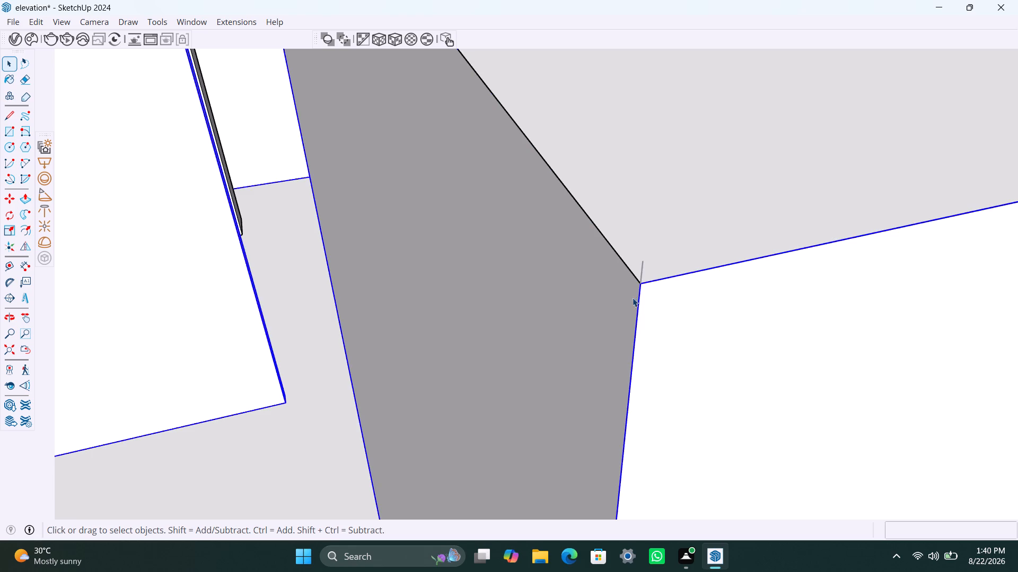
{"action": "left_click", "coordinate": [669, 307]}
{"action": "scroll", "coordinate": [632, 326], "scroll_direction": "down", "scroll_amount": 20}
{"action": "scroll", "coordinate": [632, 326], "scroll_direction": "down", "scroll_amount": 2}
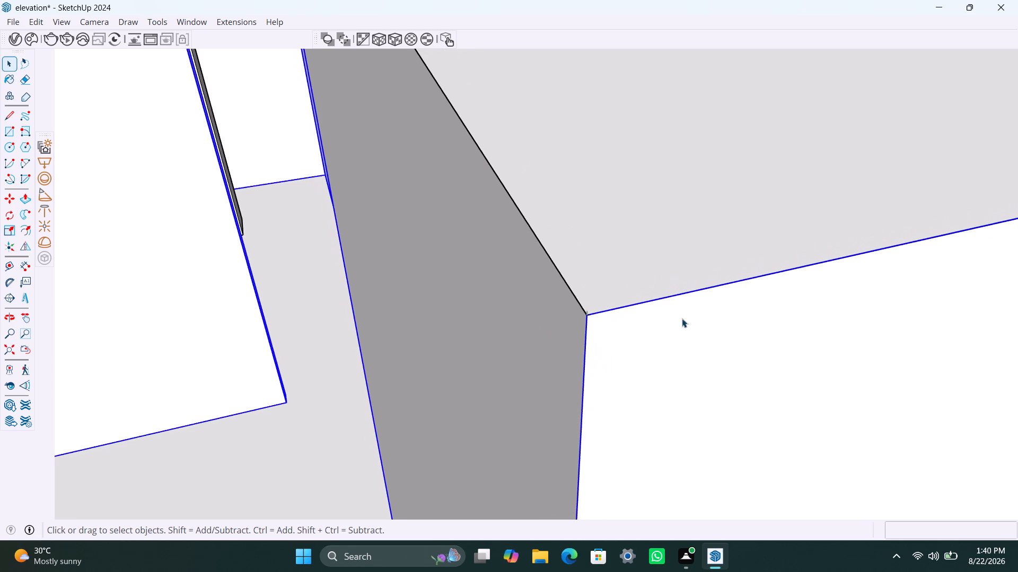
{"action": "scroll", "coordinate": [548, 309], "scroll_direction": "up", "scroll_amount": 10}
{"action": "scroll", "coordinate": [668, 305], "scroll_direction": "up", "scroll_amount": 5}
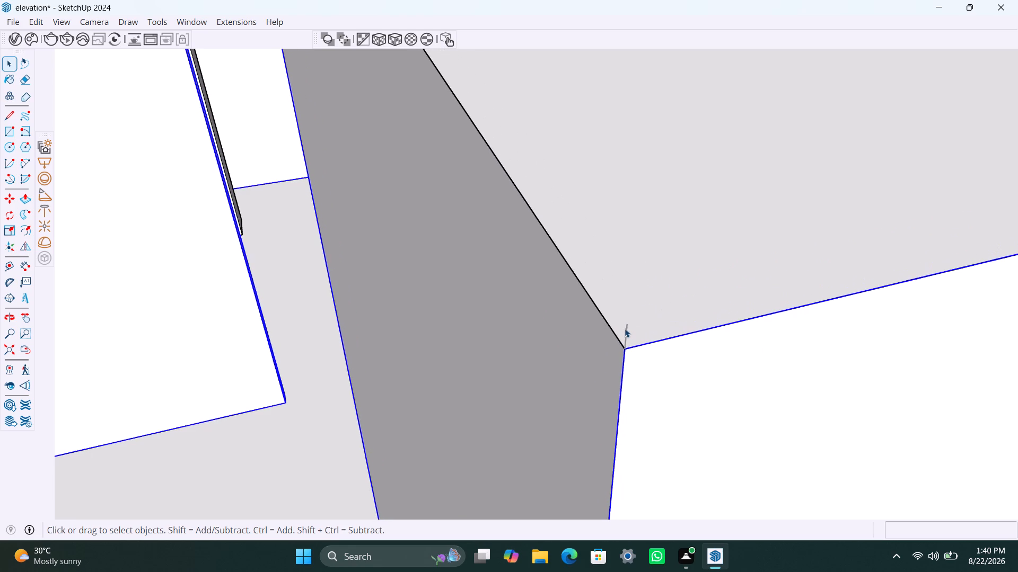
{"action": "triple_click", "coordinate": [626, 328]}
{"action": "triple_click", "coordinate": [626, 328]}
{"action": "triple_click", "coordinate": [638, 309]}
{"action": "double_click", "coordinate": [638, 309]}
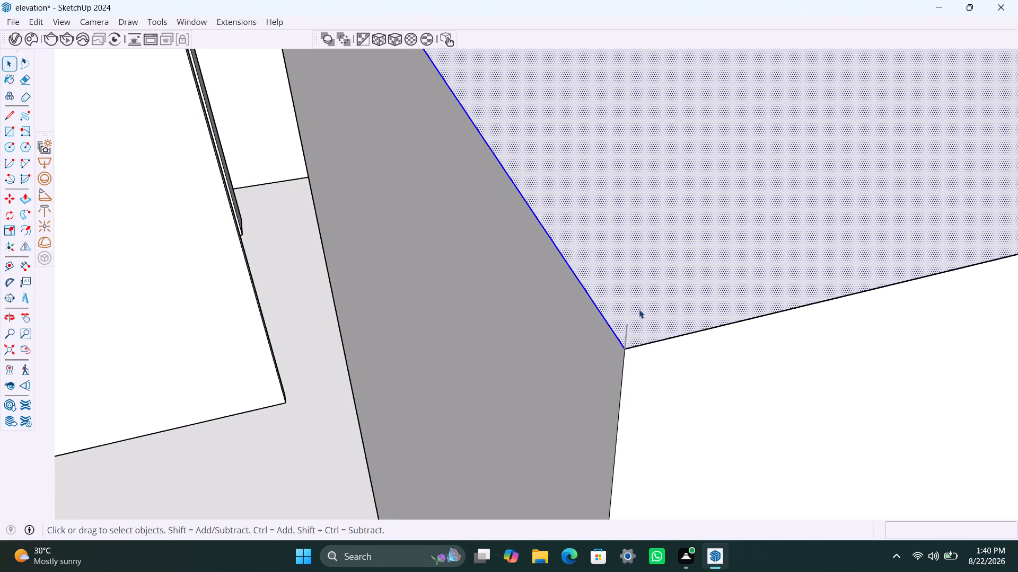
{"action": "left_click", "coordinate": [657, 365]}
{"action": "double_click", "coordinate": [654, 361]}
{"action": "scroll", "coordinate": [586, 321], "scroll_direction": "down", "scroll_amount": 16}
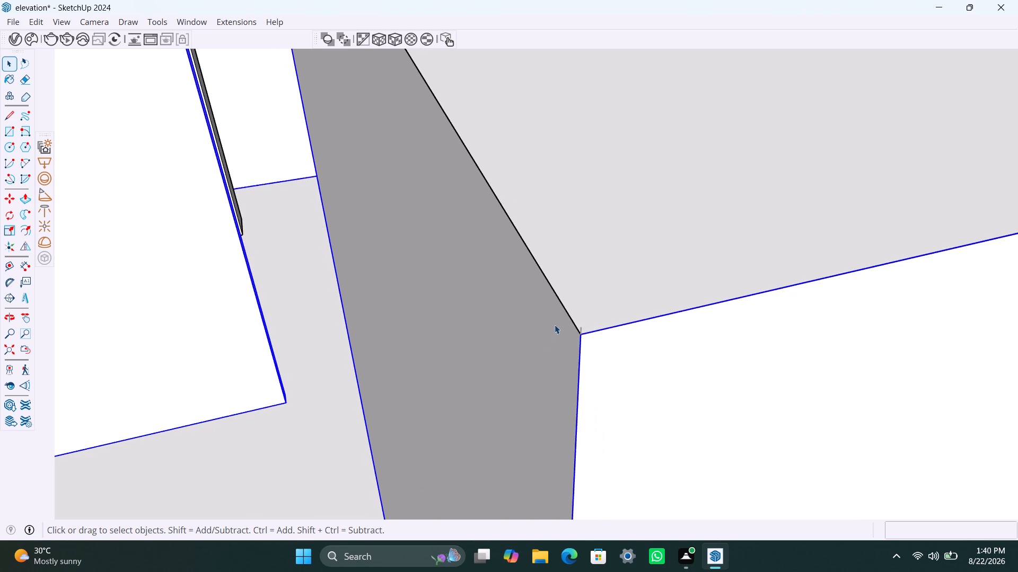
{"action": "scroll", "coordinate": [555, 325], "scroll_direction": "down", "scroll_amount": 7}
{"action": "scroll", "coordinate": [578, 327], "scroll_direction": "down", "scroll_amount": 20}
{"action": "scroll", "coordinate": [578, 327], "scroll_direction": "down", "scroll_amount": 20}
{"action": "scroll", "coordinate": [578, 327], "scroll_direction": "down", "scroll_amount": 1}
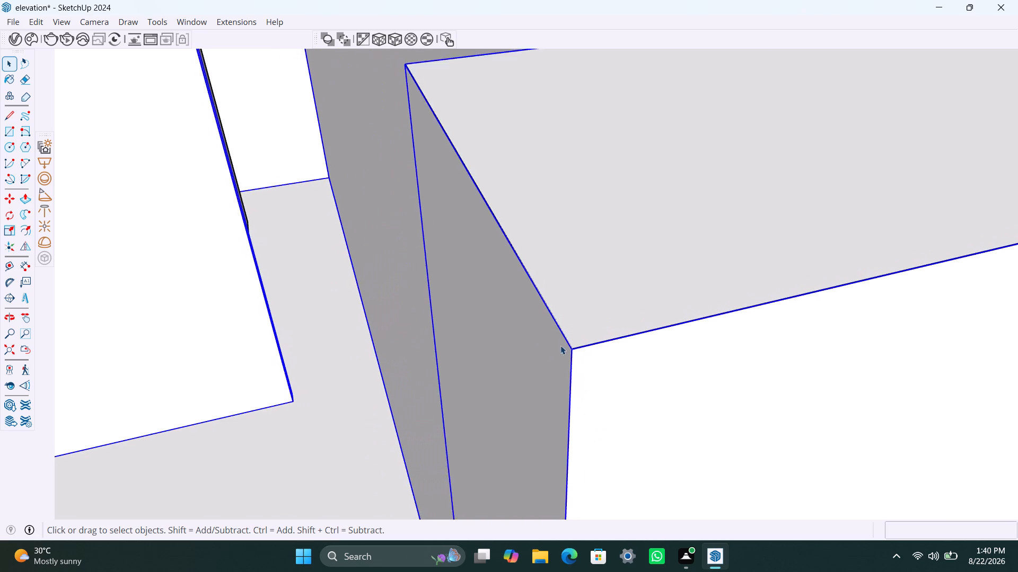
{"action": "scroll", "coordinate": [560, 345], "scroll_direction": "down", "scroll_amount": 13}
{"action": "scroll", "coordinate": [551, 373], "scroll_direction": "down", "scroll_amount": 19}
{"action": "triple_click", "coordinate": [727, 229]}
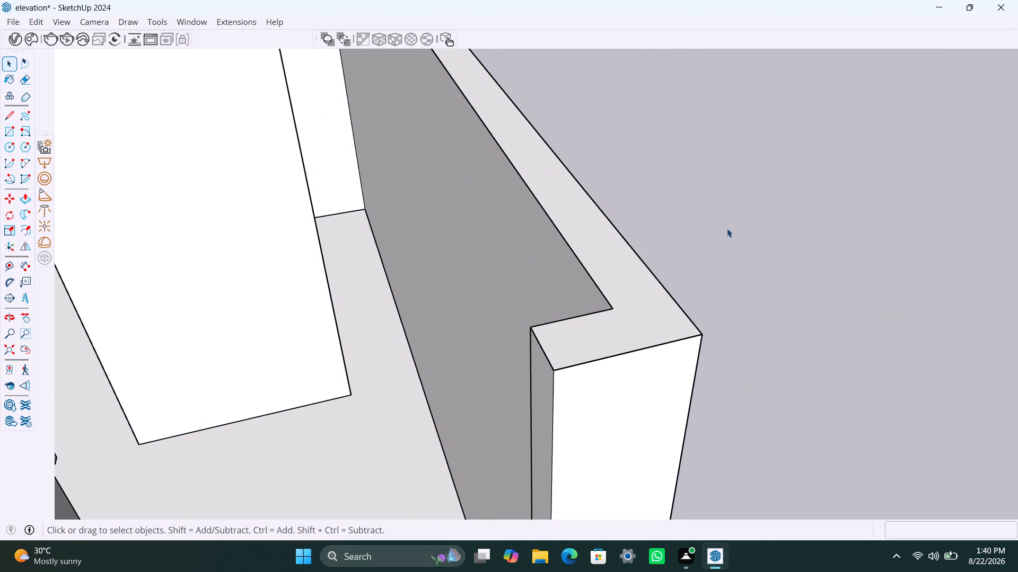
{"action": "double_click", "coordinate": [727, 228]}
Delete the short stray vertical edge sticking up at the wall end's opening-side top corner.
{"action": "scroll", "coordinate": [549, 392], "scroll_direction": "up", "scroll_amount": 20}
{"action": "scroll", "coordinate": [549, 392], "scroll_direction": "up", "scroll_amount": 3}
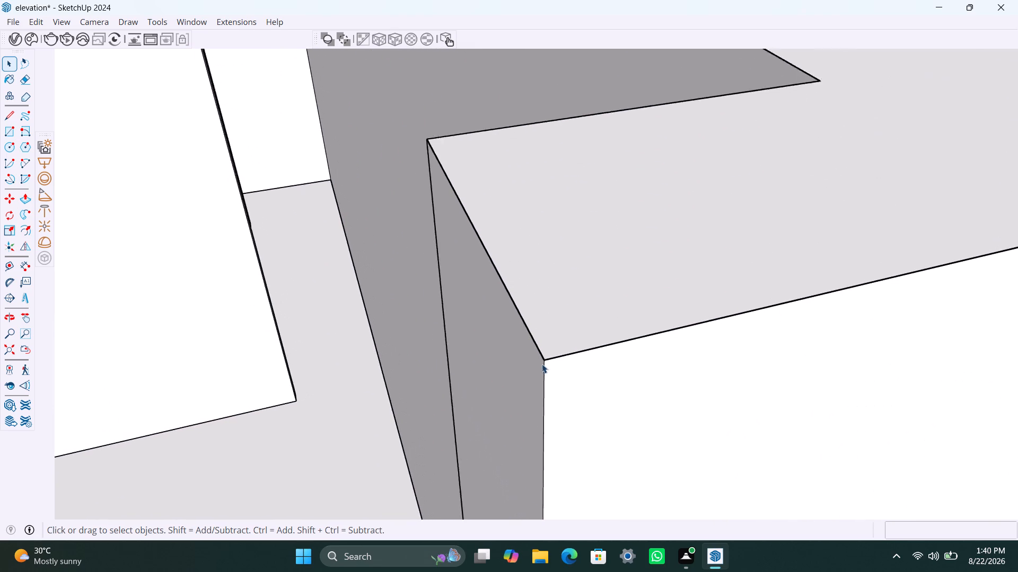
{"action": "scroll", "coordinate": [542, 364], "scroll_direction": "up", "scroll_amount": 20}
{"action": "scroll", "coordinate": [542, 364], "scroll_direction": "up", "scroll_amount": 17}
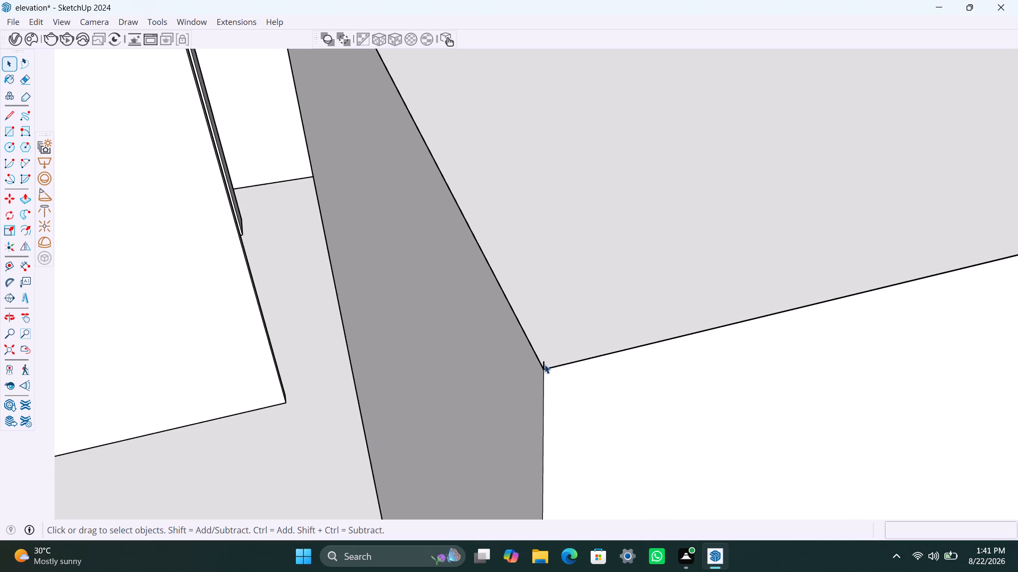
{"action": "scroll", "coordinate": [545, 364], "scroll_direction": "up", "scroll_amount": 17}
{"action": "scroll", "coordinate": [544, 370], "scroll_direction": "down", "scroll_amount": 14}
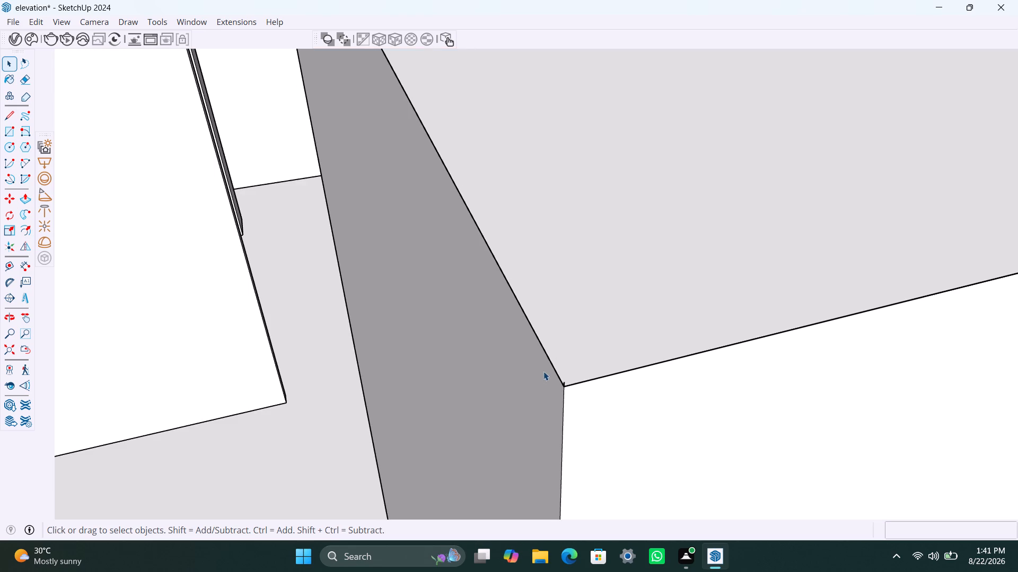
{"action": "scroll", "coordinate": [572, 387], "scroll_direction": "up", "scroll_amount": 4}
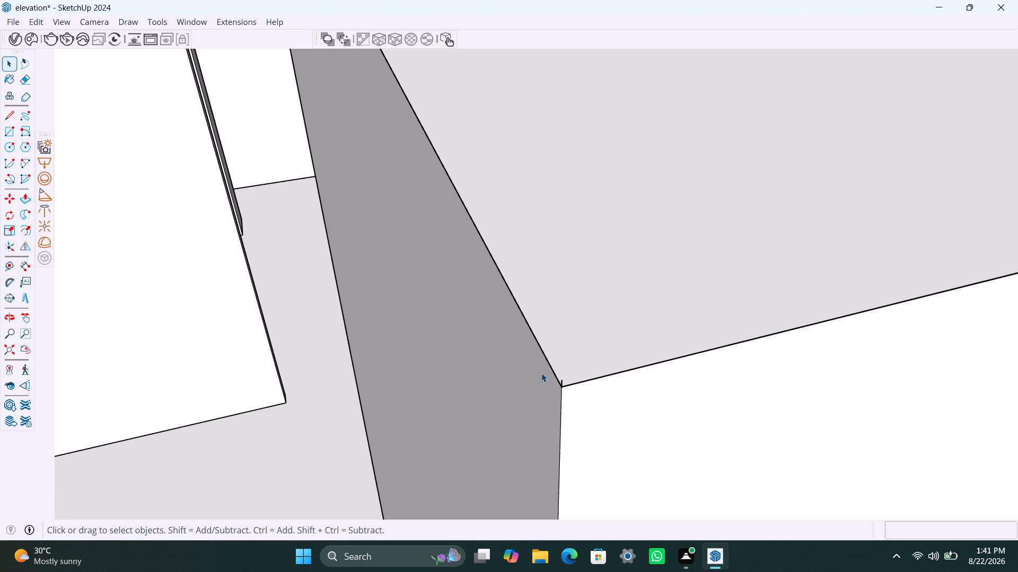
{"action": "scroll", "coordinate": [569, 383], "scroll_direction": "up", "scroll_amount": 2}
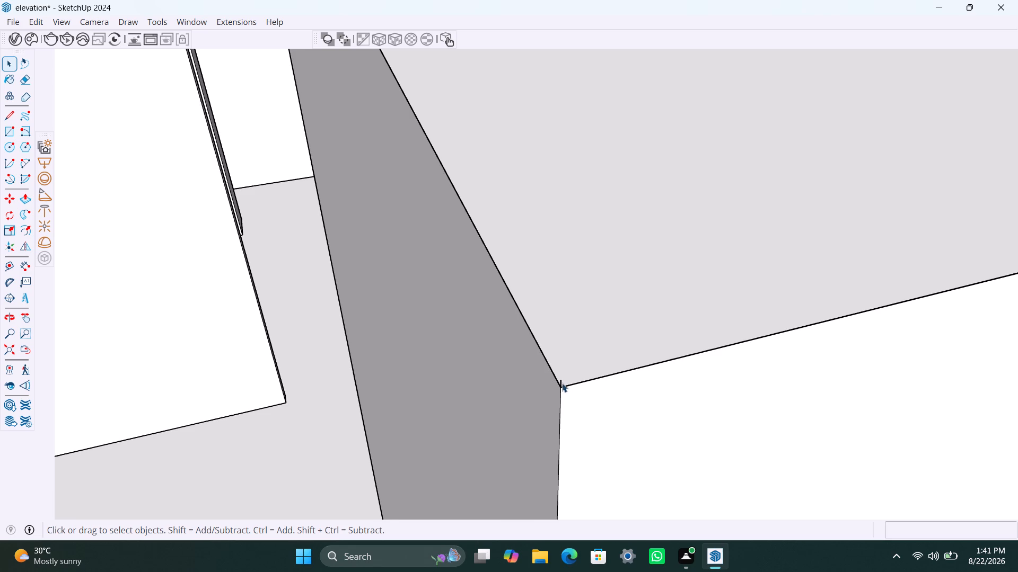
{"action": "left_click", "coordinate": [559, 380]}
{"action": "key", "text": "Delete"}
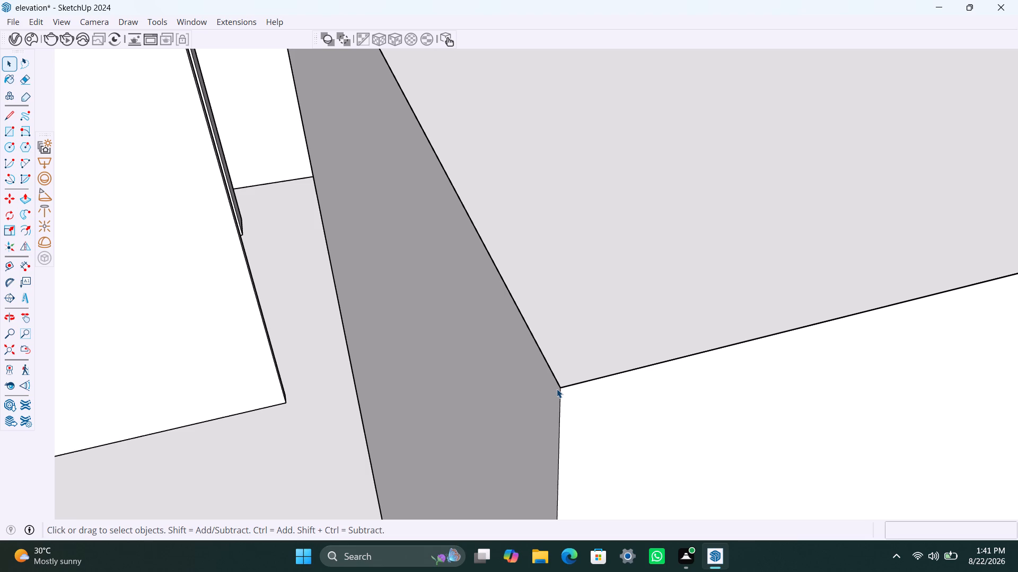
Examine the wall end's top face and its two opening-side corners for remaining misalignment.
{"action": "scroll", "coordinate": [441, 274], "scroll_direction": "down", "scroll_amount": 3}
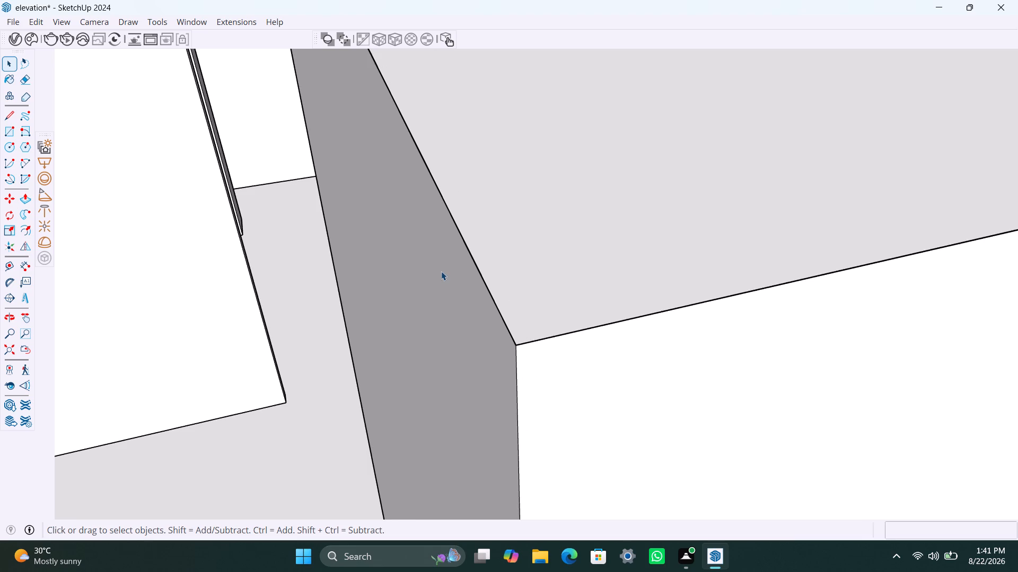
{"action": "scroll", "coordinate": [444, 262], "scroll_direction": "down", "scroll_amount": 20}
{"action": "scroll", "coordinate": [444, 262], "scroll_direction": "down", "scroll_amount": 19}
{"action": "scroll", "coordinate": [436, 273], "scroll_direction": "down", "scroll_amount": 3}
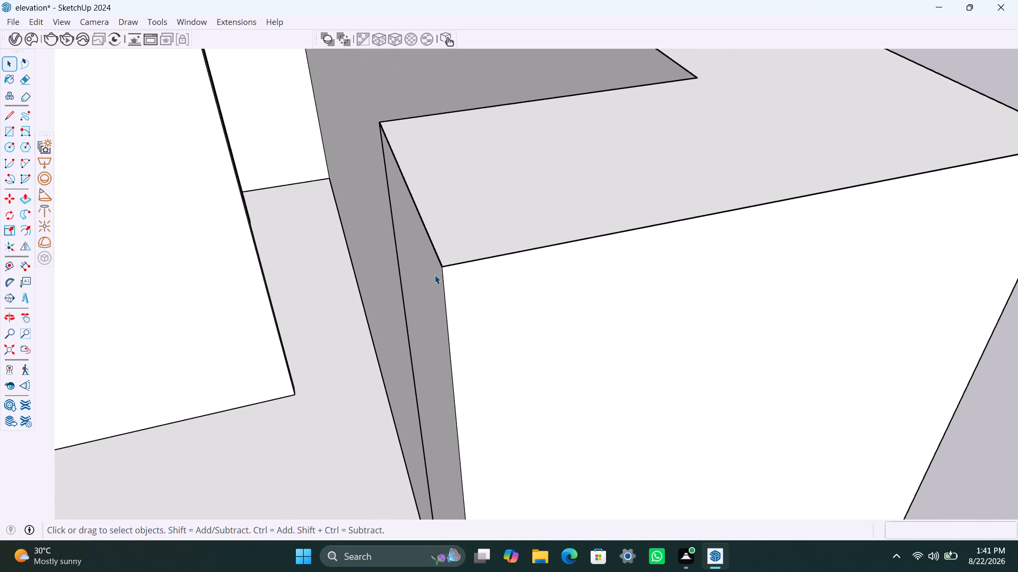
{"action": "scroll", "coordinate": [435, 275], "scroll_direction": "down", "scroll_amount": 2}
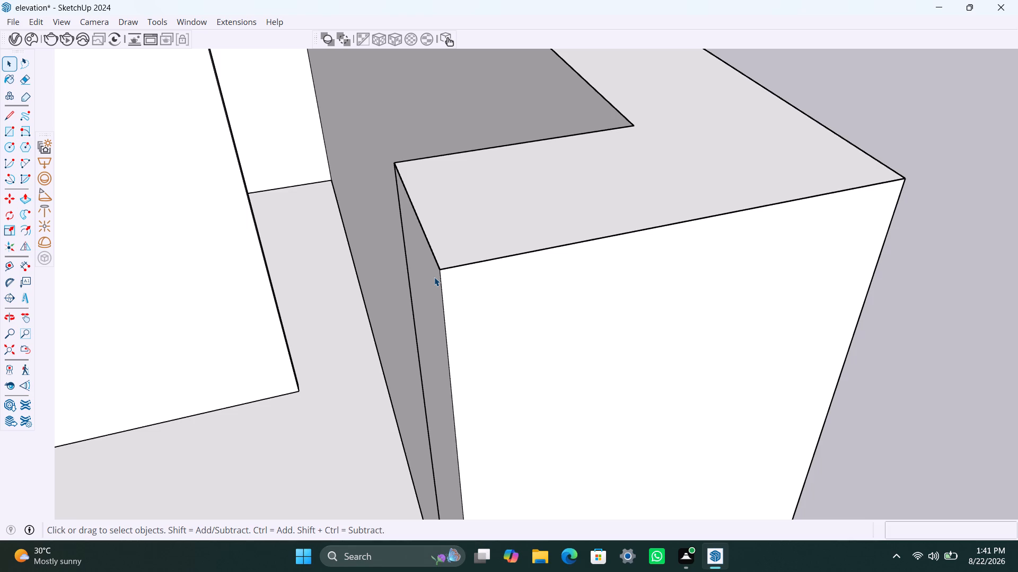
{"action": "scroll", "coordinate": [400, 162], "scroll_direction": "up", "scroll_amount": 10}
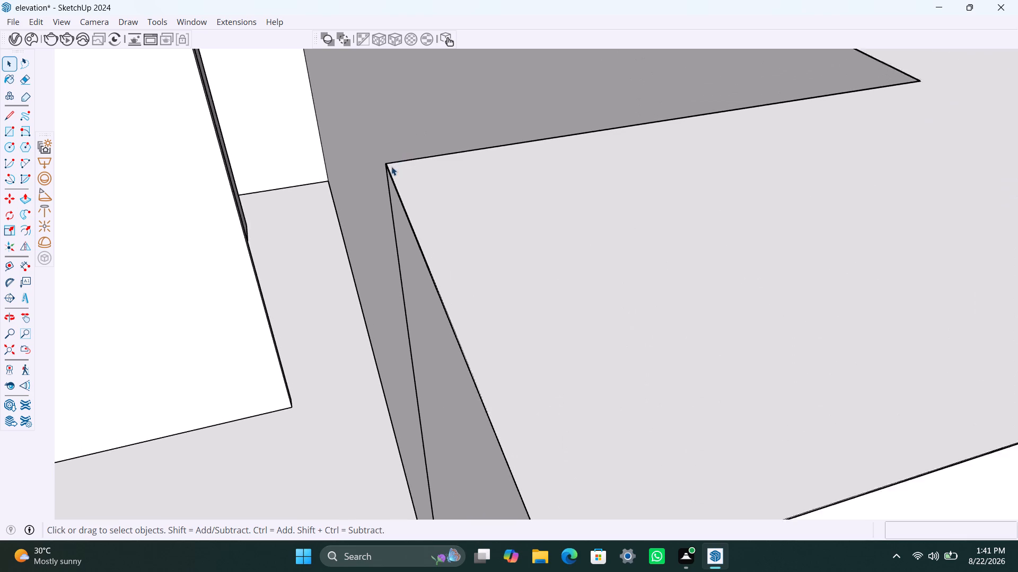
{"action": "scroll", "coordinate": [391, 166], "scroll_direction": "up", "scroll_amount": 8}
{"action": "scroll", "coordinate": [379, 174], "scroll_direction": "down", "scroll_amount": 9}
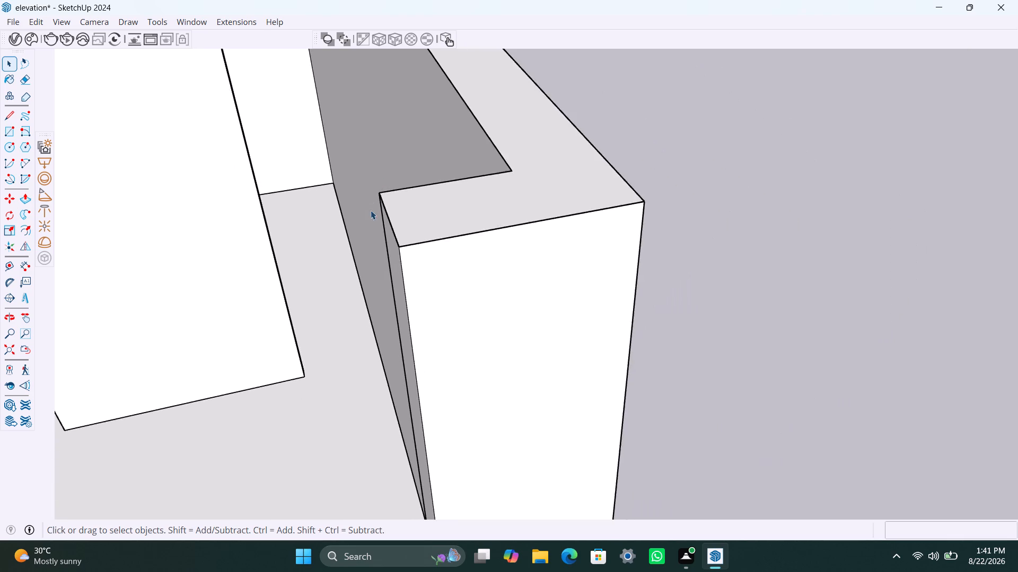
Extrude the upper part of the end face about 5' across the entrance opening to the opposite wall end as a header.
{"action": "scroll", "coordinate": [371, 211], "scroll_direction": "down", "scroll_amount": 19}
{"action": "scroll", "coordinate": [378, 269], "scroll_direction": "down", "scroll_amount": 5}
{"action": "middle_click_drag", "start_coordinate": [377, 281], "coordinate": [406, 298], "text": "shift"}
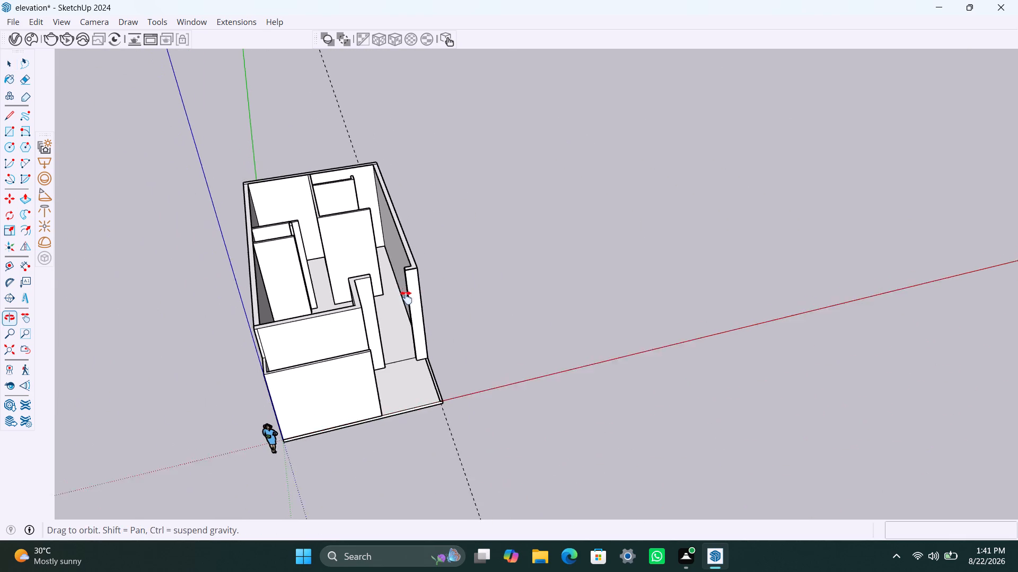
{"action": "middle_click_drag", "start_coordinate": [406, 298], "coordinate": [407, 298], "text": "shift"}
{"action": "scroll", "coordinate": [404, 301], "scroll_direction": "up", "scroll_amount": 3}
{"action": "middle_click_drag", "start_coordinate": [397, 307], "coordinate": [159, 316]}
{"action": "scroll", "coordinate": [403, 251], "scroll_direction": "up", "scroll_amount": 6}
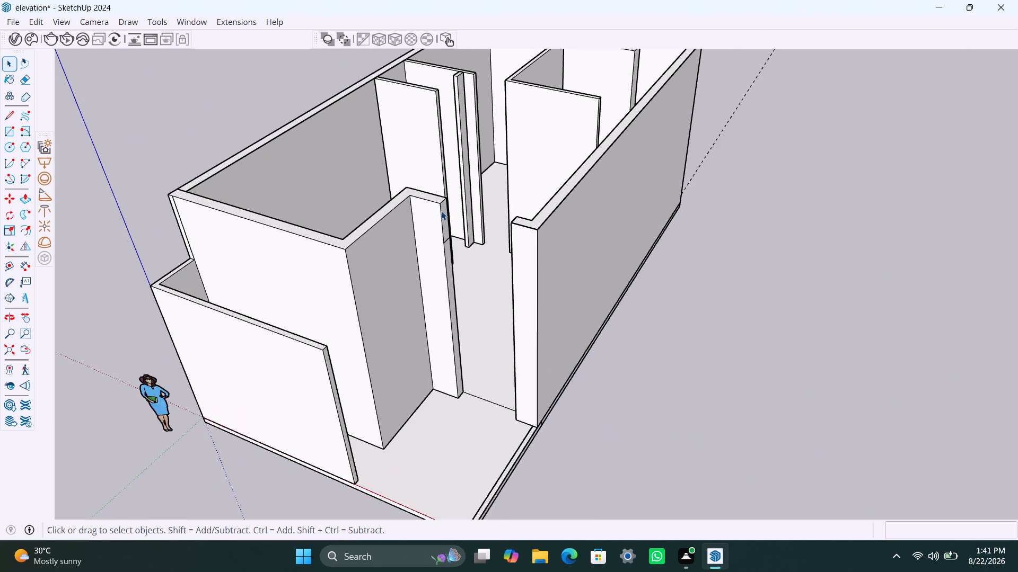
{"action": "scroll", "coordinate": [441, 211], "scroll_direction": "up", "scroll_amount": 6}
{"action": "left_click", "coordinate": [447, 217]}
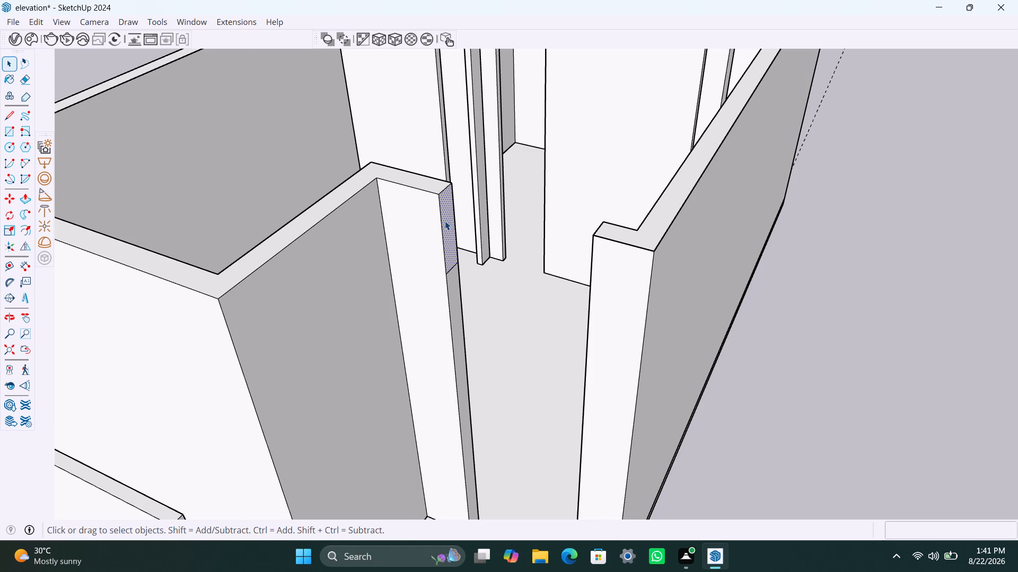
{"action": "key", "text": "p"}
{"action": "left_click", "coordinate": [445, 222]}
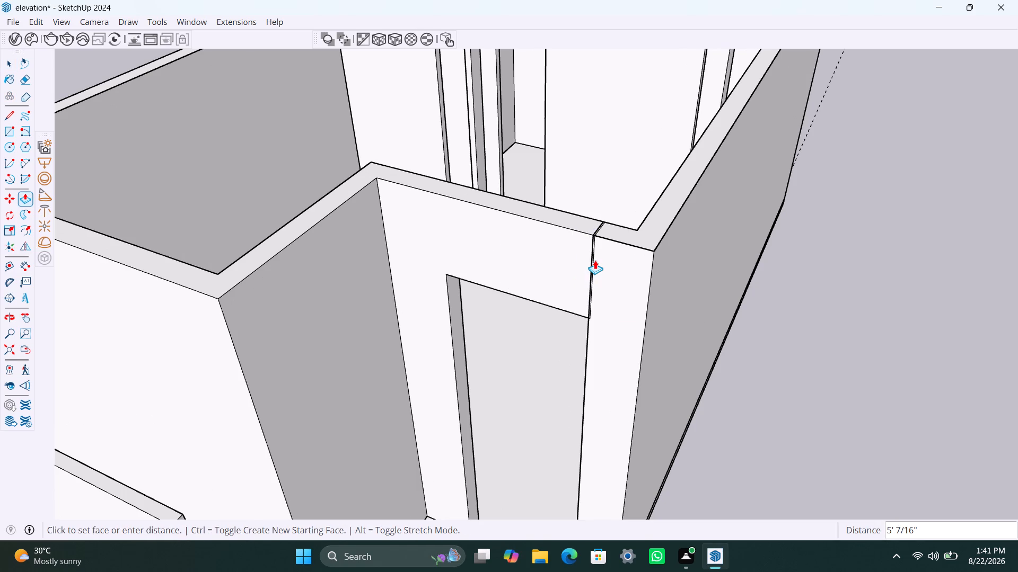
{"action": "left_click", "coordinate": [589, 279]}
{"action": "key", "text": "space"}
Push the header's top face down level with the adjoining wall end's top face.
{"action": "scroll", "coordinate": [591, 278], "scroll_direction": "up", "scroll_amount": 2}
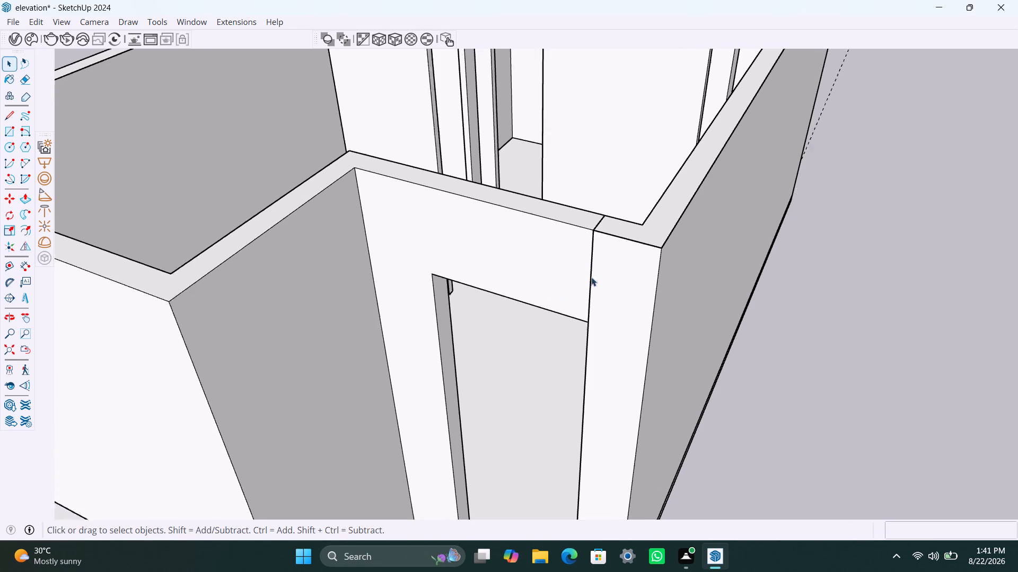
{"action": "scroll", "coordinate": [591, 277], "scroll_direction": "up", "scroll_amount": 7}
{"action": "middle_click_drag", "start_coordinate": [591, 281], "coordinate": [757, 277]}
{"action": "scroll", "coordinate": [609, 138], "scroll_direction": "up", "scroll_amount": 8}
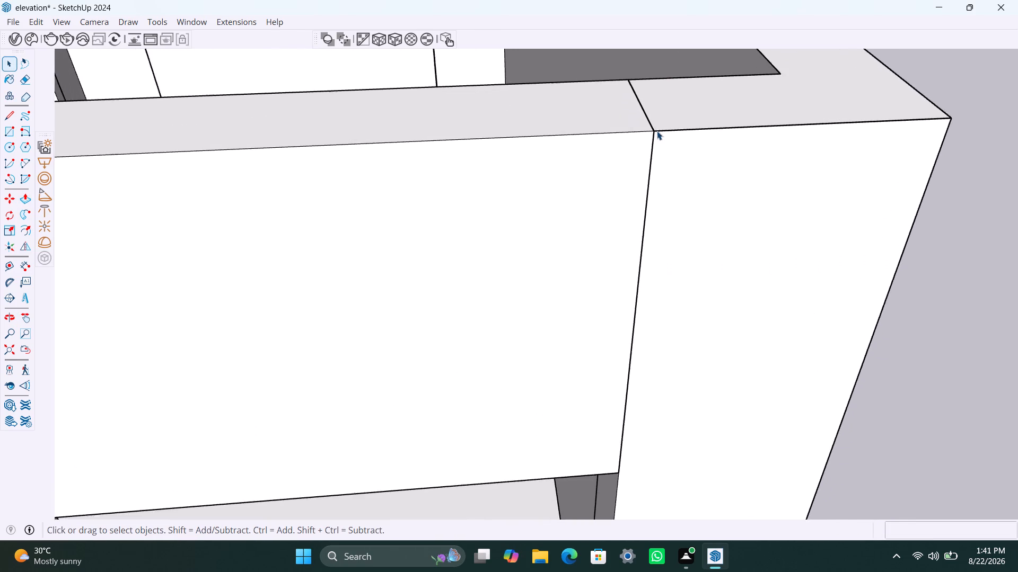
{"action": "scroll", "coordinate": [657, 131], "scroll_direction": "up", "scroll_amount": 17}
{"action": "scroll", "coordinate": [676, 117], "scroll_direction": "up", "scroll_amount": 9}
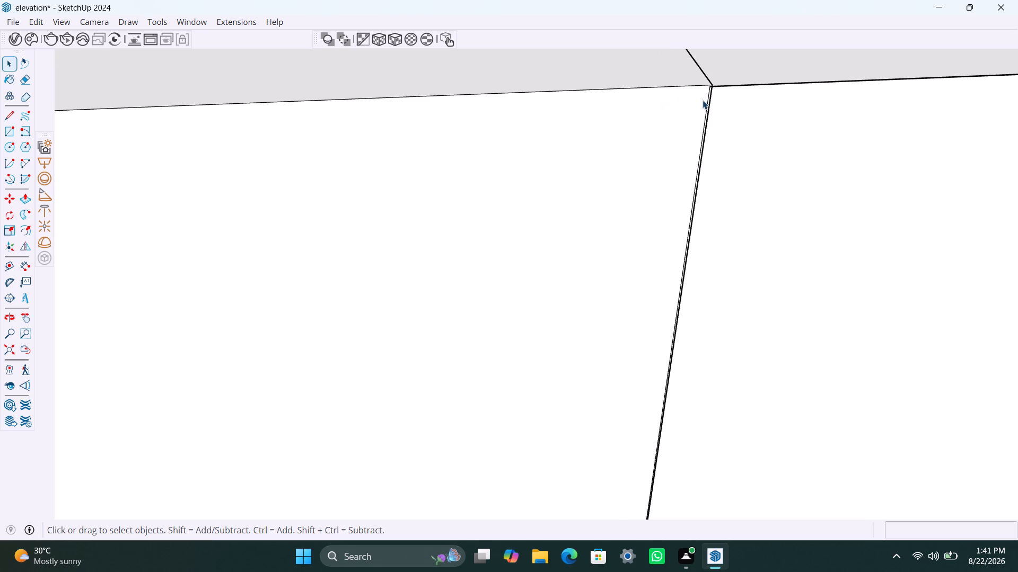
{"action": "middle_click_drag", "start_coordinate": [701, 105], "coordinate": [645, 165]}
{"action": "scroll", "coordinate": [654, 172], "scroll_direction": "up", "scroll_amount": 4}
{"action": "scroll", "coordinate": [660, 124], "scroll_direction": "up", "scroll_amount": 3}
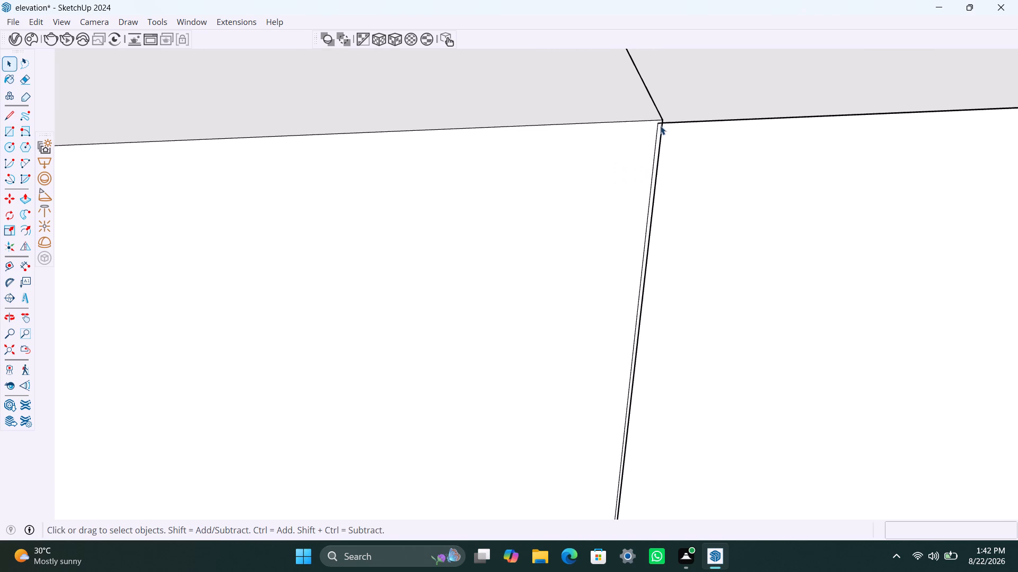
{"action": "scroll", "coordinate": [659, 127], "scroll_direction": "up", "scroll_amount": 7}
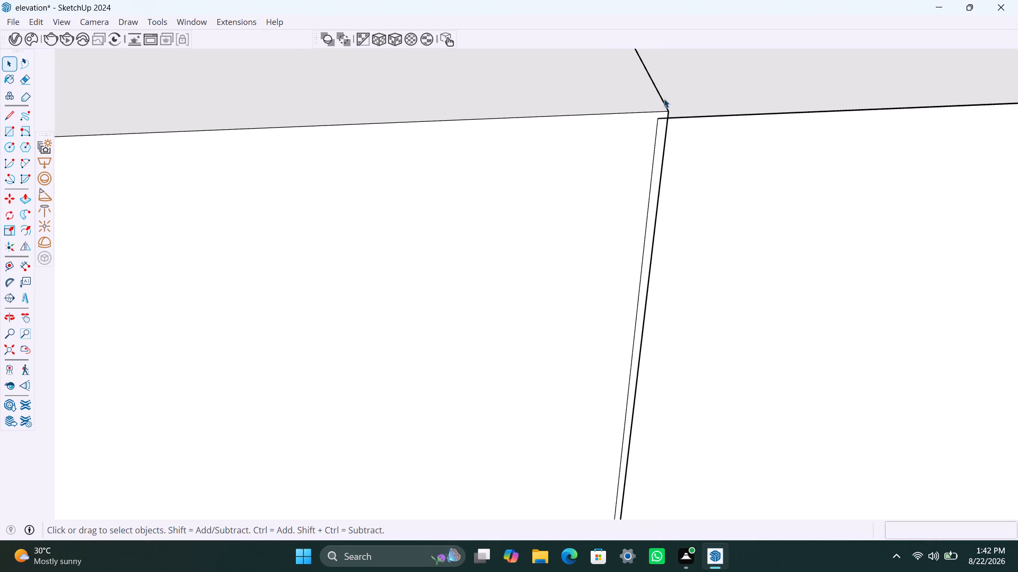
{"action": "left_click", "coordinate": [682, 92]}
{"action": "double_click", "coordinate": [647, 95]}
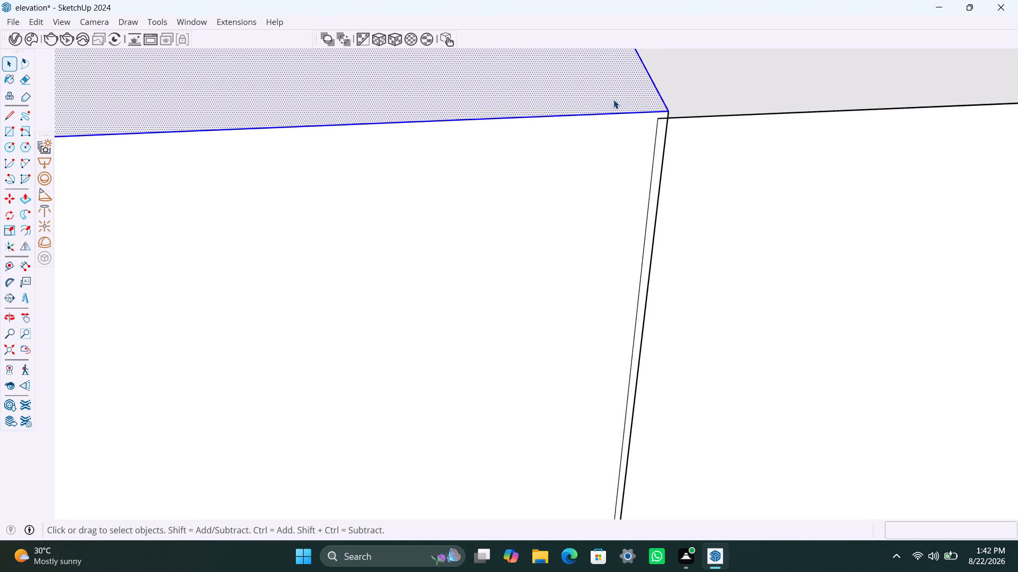
{"action": "key", "text": "p"}
{"action": "left_click", "coordinate": [613, 100]}
{"action": "left_click", "coordinate": [680, 115]}
{"action": "key", "text": "space"}
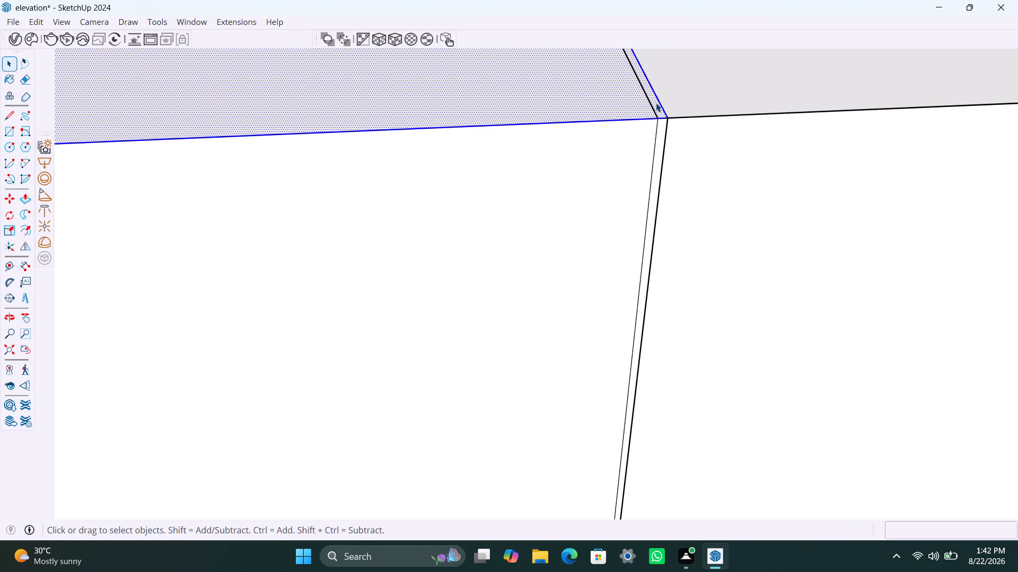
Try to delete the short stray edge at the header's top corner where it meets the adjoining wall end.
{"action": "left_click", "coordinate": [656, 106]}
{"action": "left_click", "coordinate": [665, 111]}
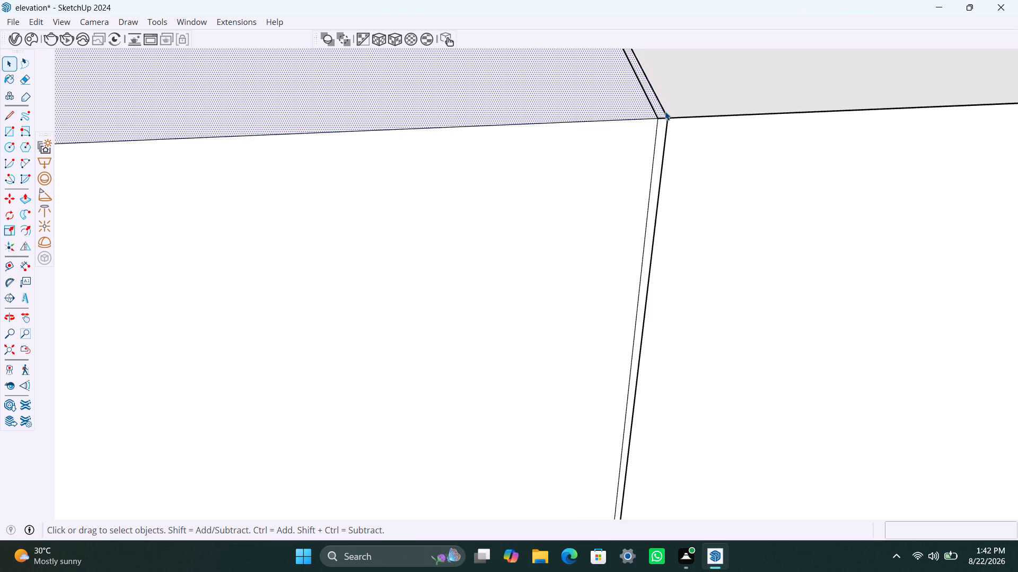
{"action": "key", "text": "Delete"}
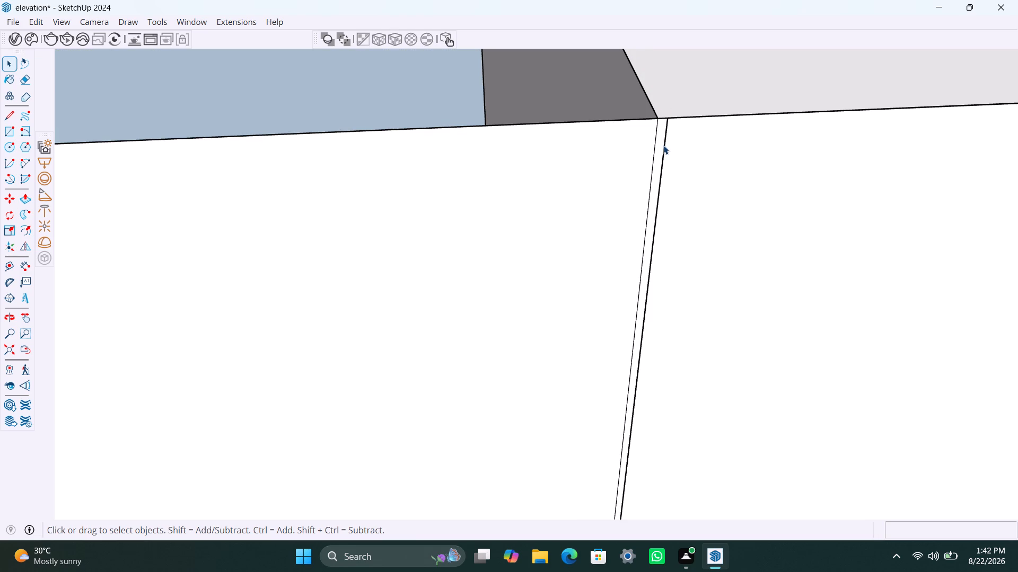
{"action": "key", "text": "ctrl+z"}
Undo the header's top-face adjustment and its extrusion across the entrance opening.
{"action": "scroll", "coordinate": [646, 122], "scroll_direction": "down", "scroll_amount": 20}
{"action": "scroll", "coordinate": [646, 122], "scroll_direction": "down", "scroll_amount": 11}
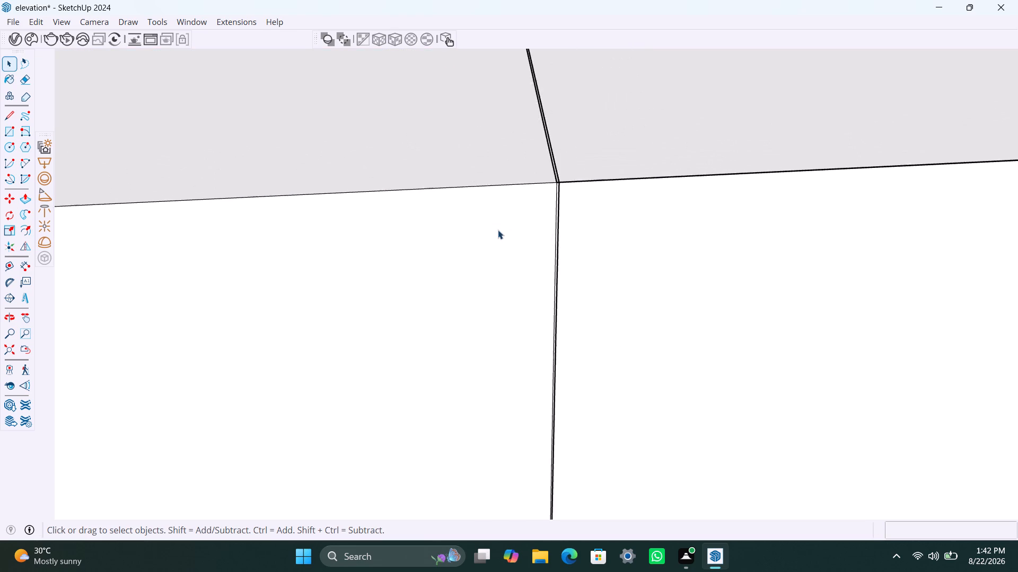
{"action": "scroll", "coordinate": [498, 230], "scroll_direction": "down", "scroll_amount": 20}
{"action": "scroll", "coordinate": [498, 230], "scroll_direction": "down", "scroll_amount": 12}
{"action": "scroll", "coordinate": [488, 227], "scroll_direction": "down", "scroll_amount": 14}
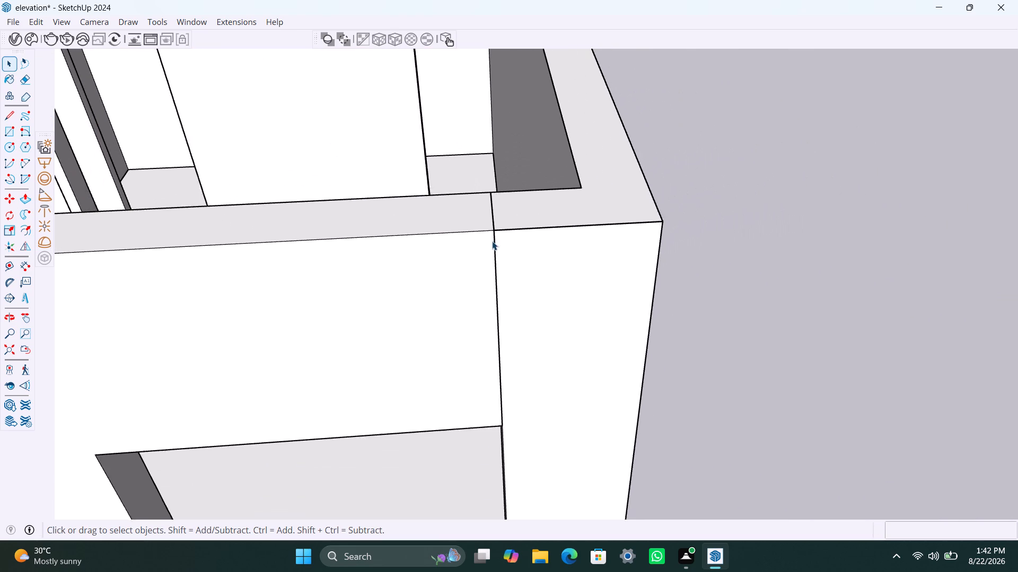
{"action": "key", "text": "ctrl+z"}
{"action": "key", "text": "ctrl+z"}
{"action": "scroll", "coordinate": [337, 257], "scroll_direction": "down", "scroll_amount": 7}
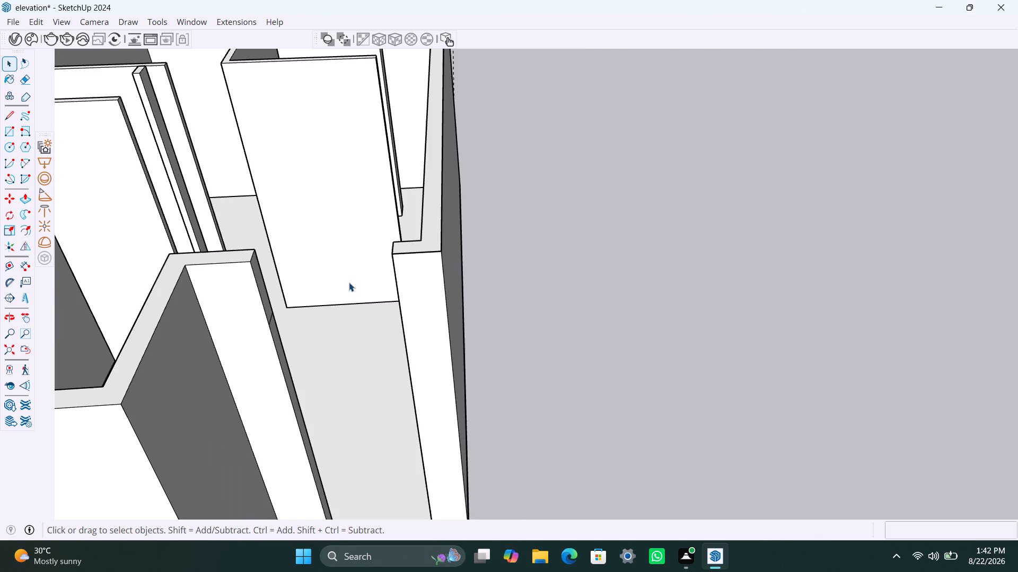
Level the wall's top face beside the entrance opening with the top face of the opposite wall end.
{"action": "middle_click_drag", "start_coordinate": [349, 283], "coordinate": [382, 285]}
{"action": "left_click", "coordinate": [265, 267]}
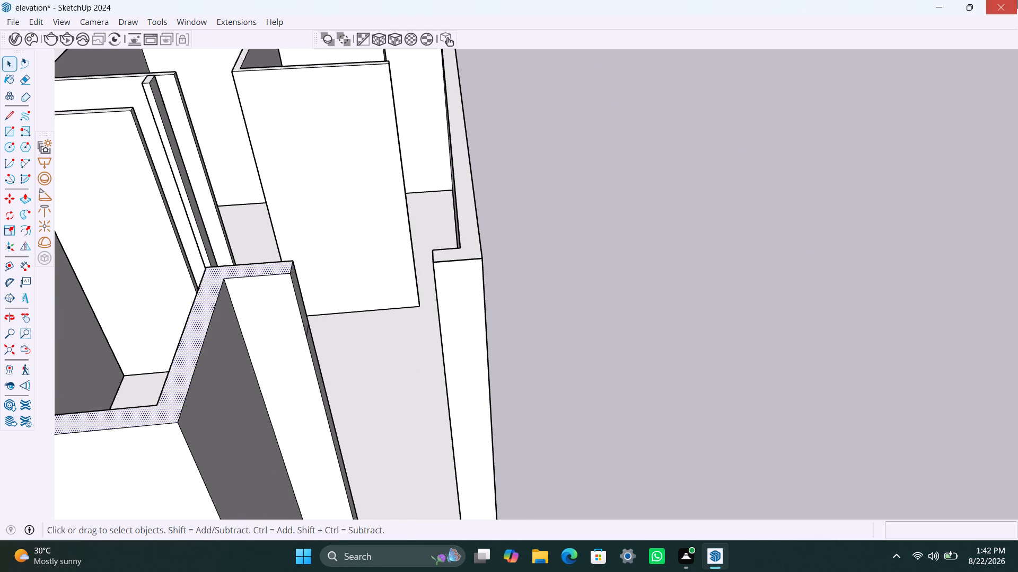
{"action": "key", "text": "p"}
{"action": "left_click", "coordinate": [1017, 0]}
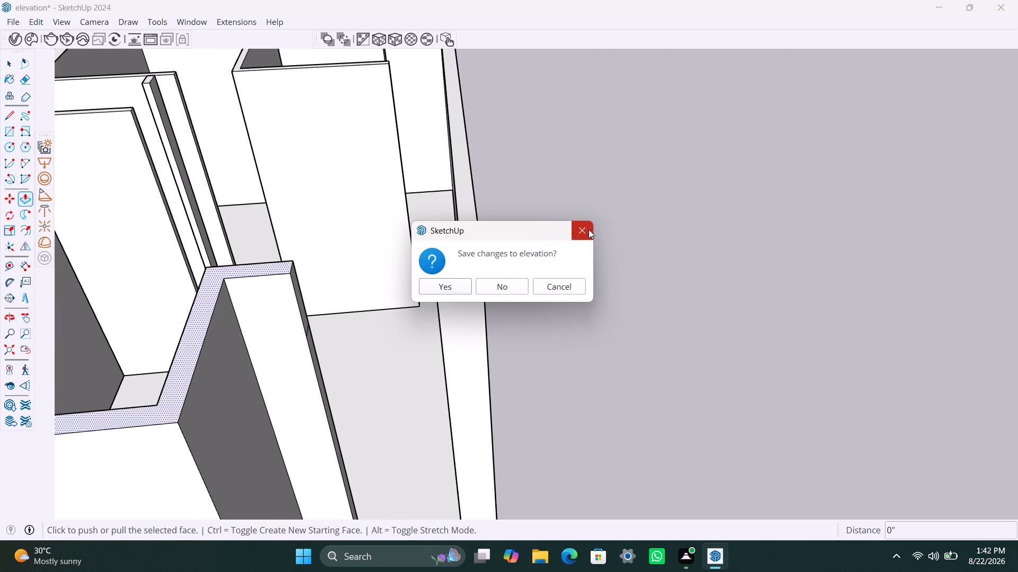
{"action": "left_click", "coordinate": [588, 229]}
{"action": "left_click", "coordinate": [263, 263]}
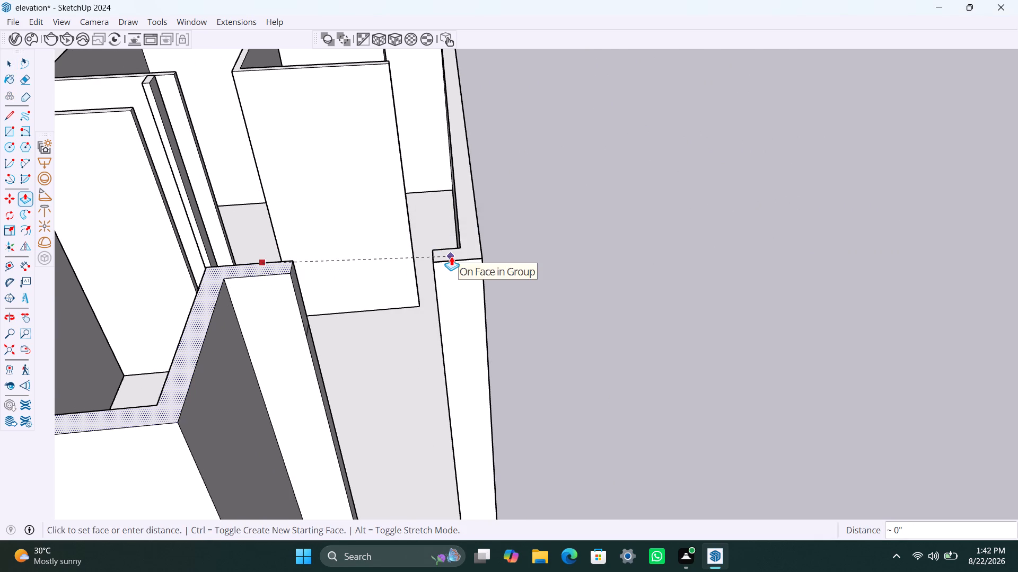
{"action": "left_click", "coordinate": [451, 256]}
{"action": "key", "text": "space"}
Extrude the upper part of the end face 4' 11 7/8" across the entrance opening to the opposite wall end as a header.
{"action": "scroll", "coordinate": [292, 273], "scroll_direction": "up", "scroll_amount": 1}
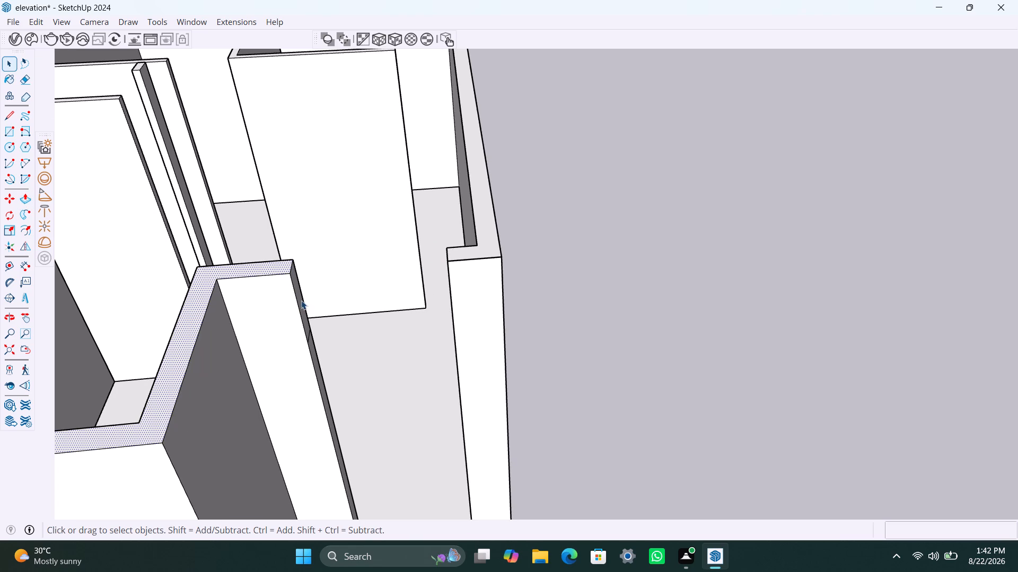
{"action": "scroll", "coordinate": [301, 300], "scroll_direction": "up", "scroll_amount": 4}
{"action": "middle_click_drag", "start_coordinate": [301, 300], "coordinate": [272, 301]}
{"action": "left_click", "coordinate": [305, 282]}
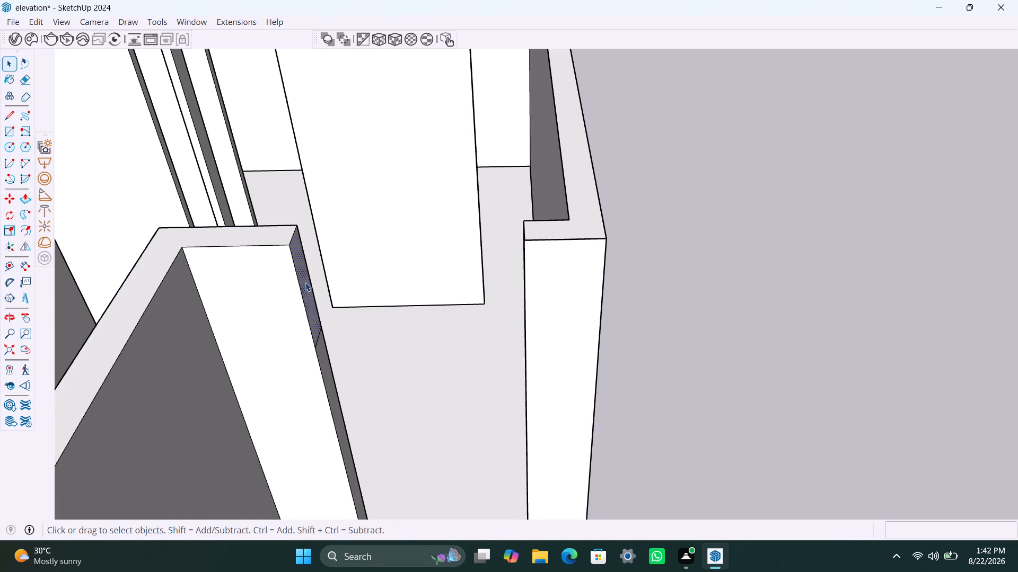
{"action": "key", "text": "p"}
{"action": "left_click", "coordinate": [305, 282]}
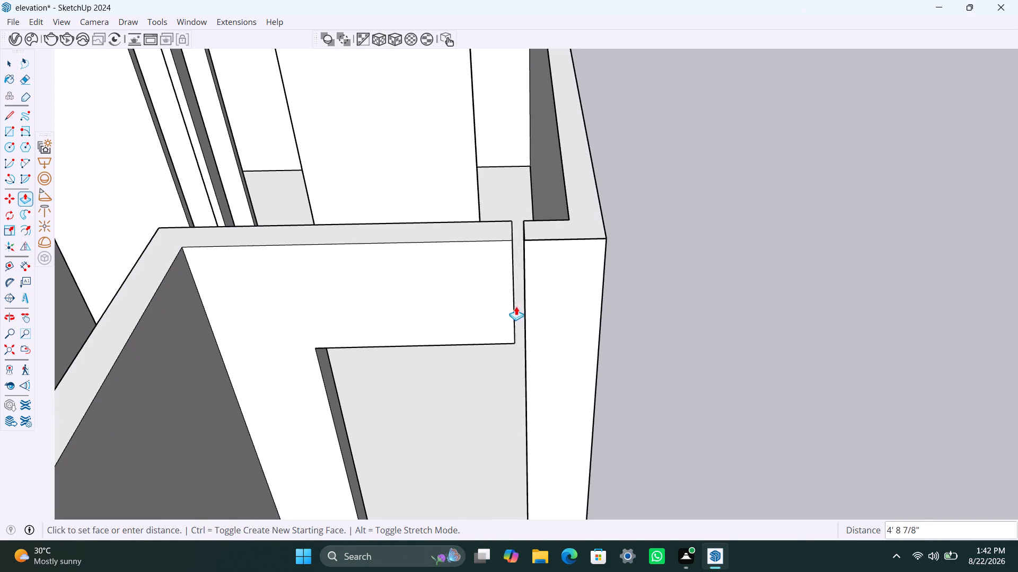
{"action": "left_click", "coordinate": [523, 234]}
{"action": "key", "text": "space"}
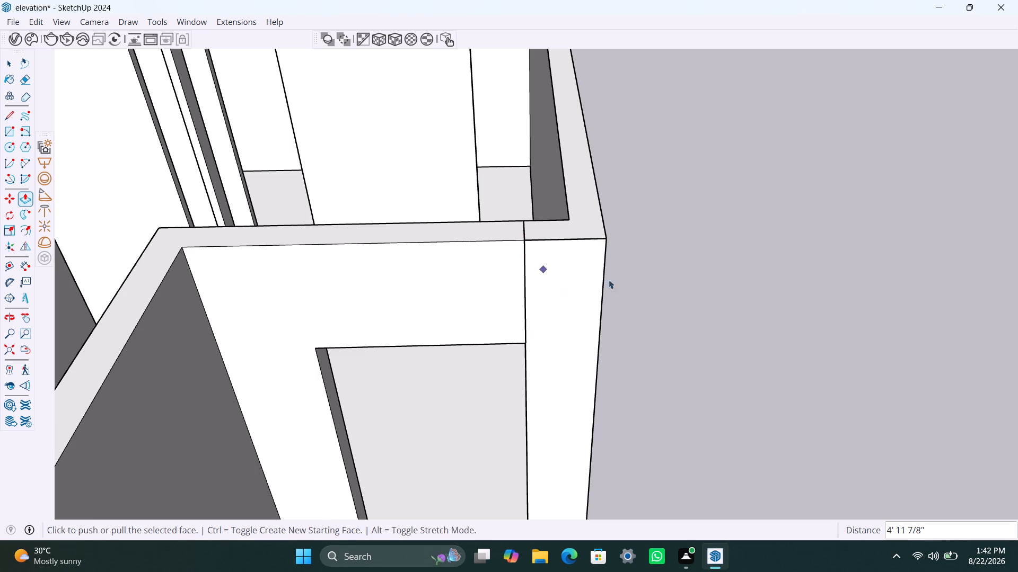
Examine the joint between the header and the adjoining wall end for alignment, along with the whole entrance side.
{"action": "scroll", "coordinate": [525, 285], "scroll_direction": "down", "scroll_amount": 20}
{"action": "scroll", "coordinate": [525, 285], "scroll_direction": "down", "scroll_amount": 5}
{"action": "middle_click_drag", "start_coordinate": [533, 324], "coordinate": [440, 298]}
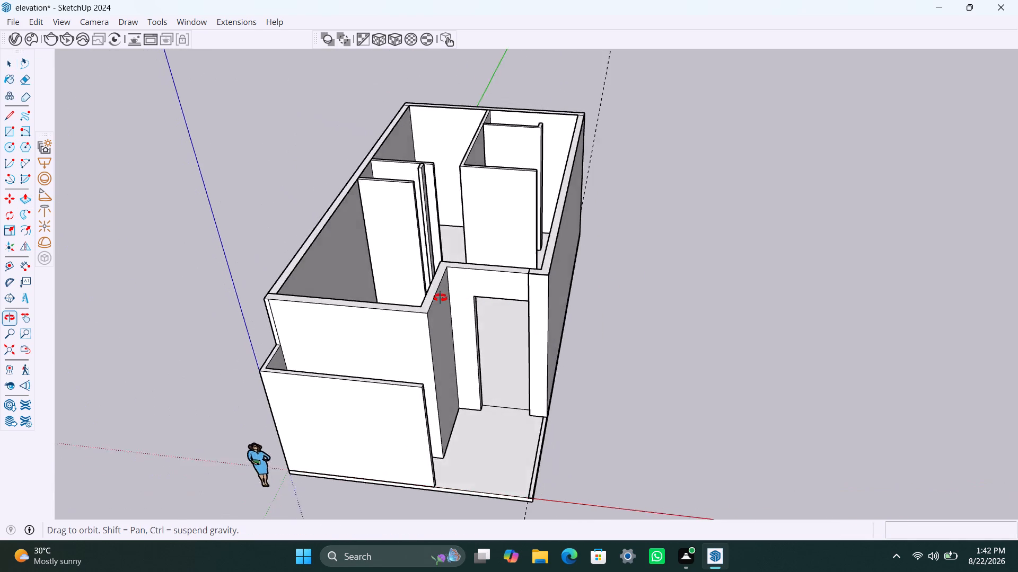
{"action": "middle_click_drag", "start_coordinate": [440, 298], "coordinate": [426, 283]}
{"action": "scroll", "coordinate": [534, 279], "scroll_direction": "up", "scroll_amount": 14}
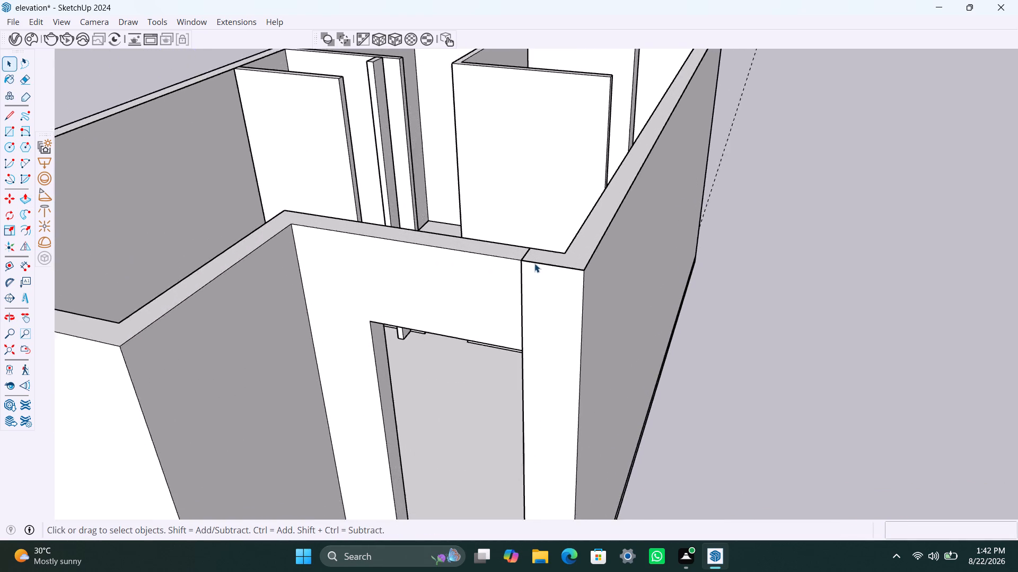
{"action": "scroll", "coordinate": [534, 263], "scroll_direction": "up", "scroll_amount": 20}
{"action": "scroll", "coordinate": [534, 263], "scroll_direction": "up", "scroll_amount": 16}
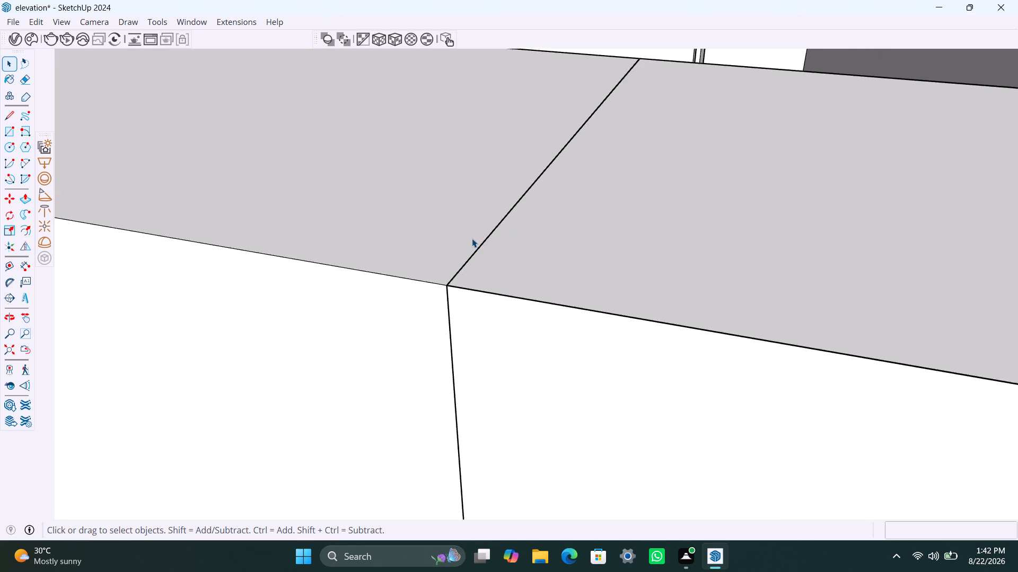
{"action": "scroll", "coordinate": [472, 238], "scroll_direction": "down", "scroll_amount": 20}
{"action": "scroll", "coordinate": [472, 238], "scroll_direction": "down", "scroll_amount": 9}
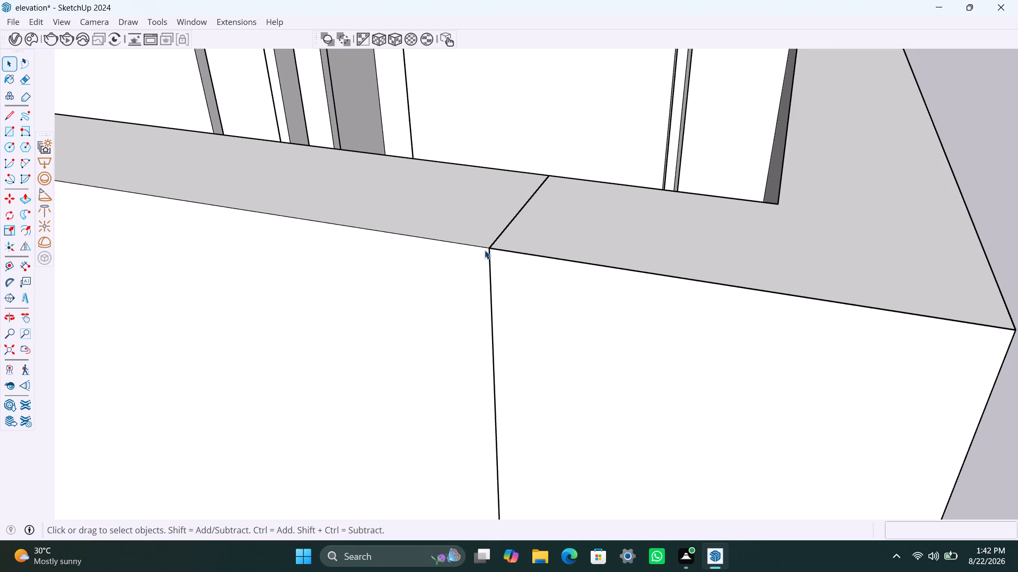
{"action": "scroll", "coordinate": [490, 251], "scroll_direction": "down", "scroll_amount": 6}
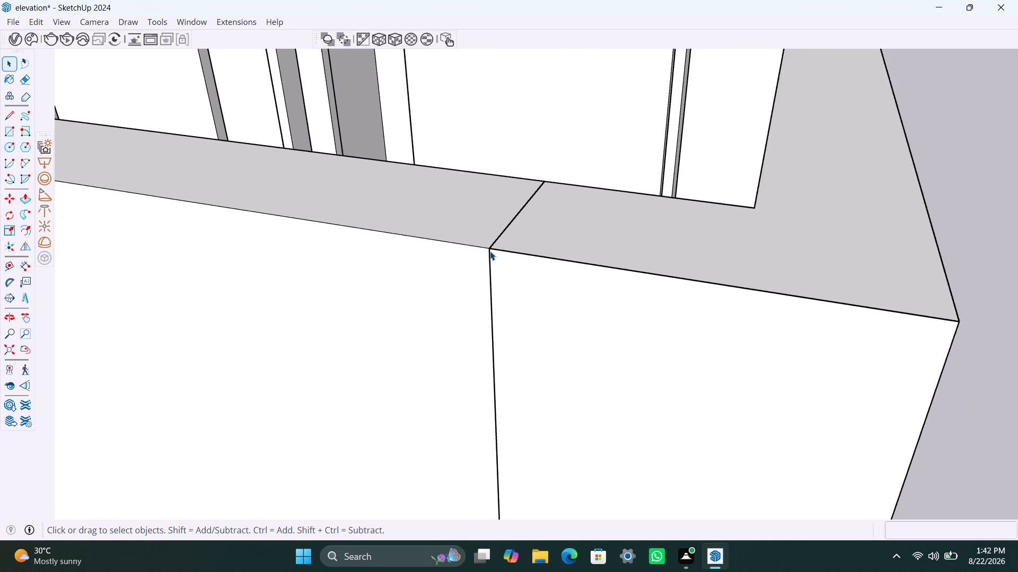
{"action": "scroll", "coordinate": [494, 258], "scroll_direction": "down", "scroll_amount": 15}
{"action": "scroll", "coordinate": [458, 304], "scroll_direction": "down", "scroll_amount": 9}
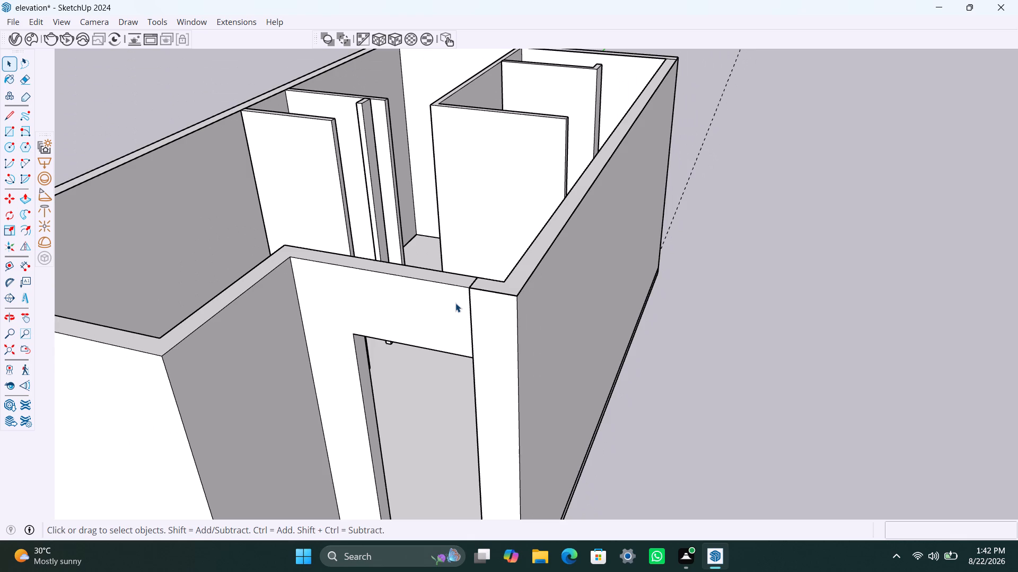
{"action": "middle_click_drag", "start_coordinate": [455, 303], "coordinate": [528, 310]}
{"action": "scroll", "coordinate": [442, 321], "scroll_direction": "down", "scroll_amount": 6}
{"action": "middle_click_drag", "start_coordinate": [431, 338], "coordinate": [536, 318]}
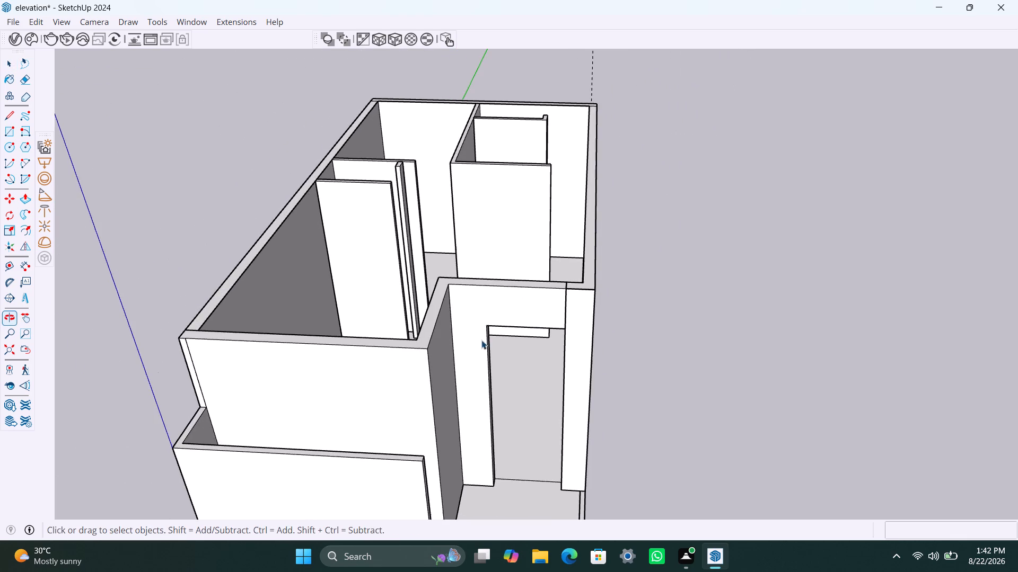
{"action": "scroll", "coordinate": [481, 339], "scroll_direction": "down", "scroll_amount": 5}
{"action": "middle_click", "coordinate": [485, 343]}
Save the elevation file.
{"action": "key", "text": "ctrl+s"}
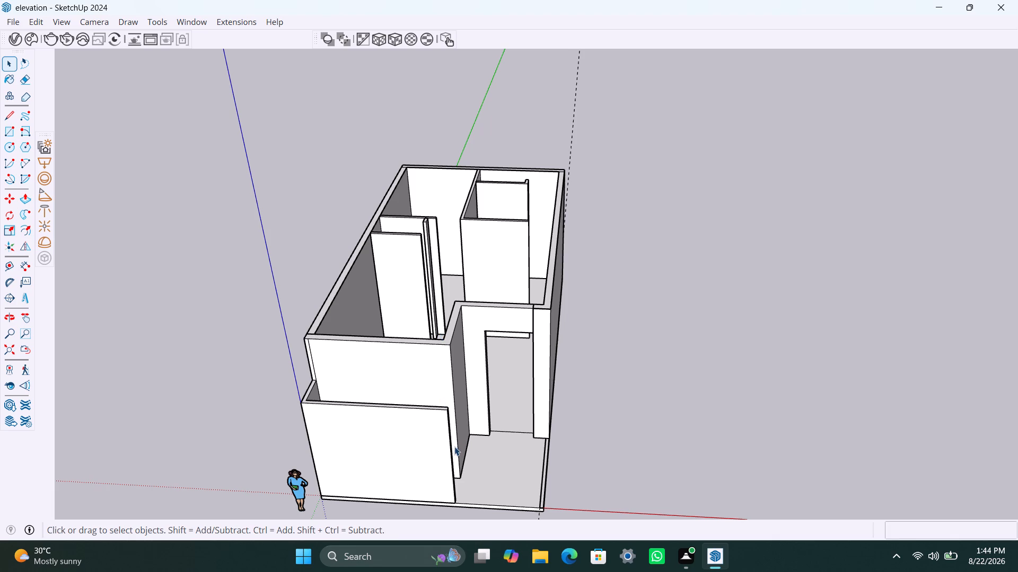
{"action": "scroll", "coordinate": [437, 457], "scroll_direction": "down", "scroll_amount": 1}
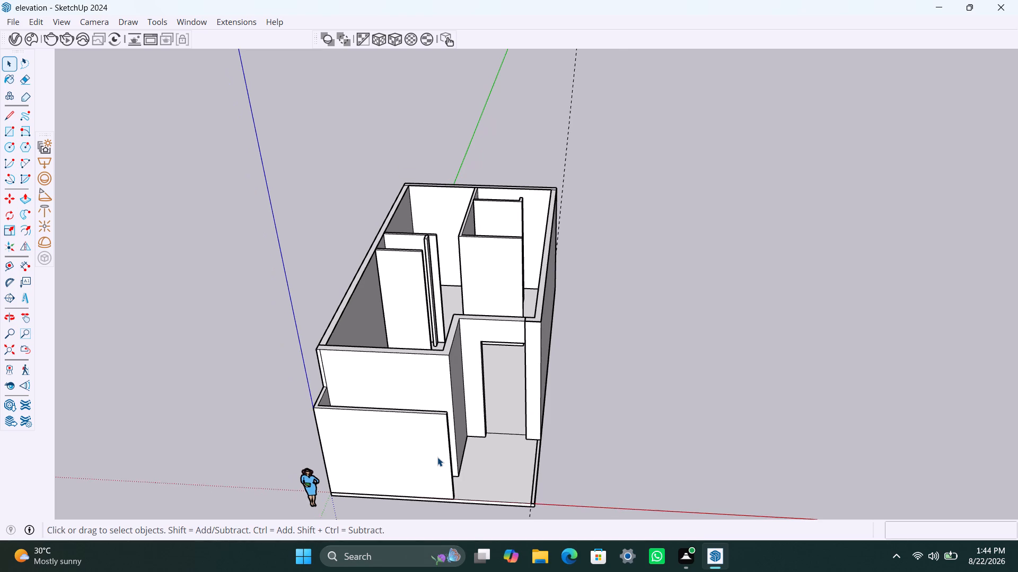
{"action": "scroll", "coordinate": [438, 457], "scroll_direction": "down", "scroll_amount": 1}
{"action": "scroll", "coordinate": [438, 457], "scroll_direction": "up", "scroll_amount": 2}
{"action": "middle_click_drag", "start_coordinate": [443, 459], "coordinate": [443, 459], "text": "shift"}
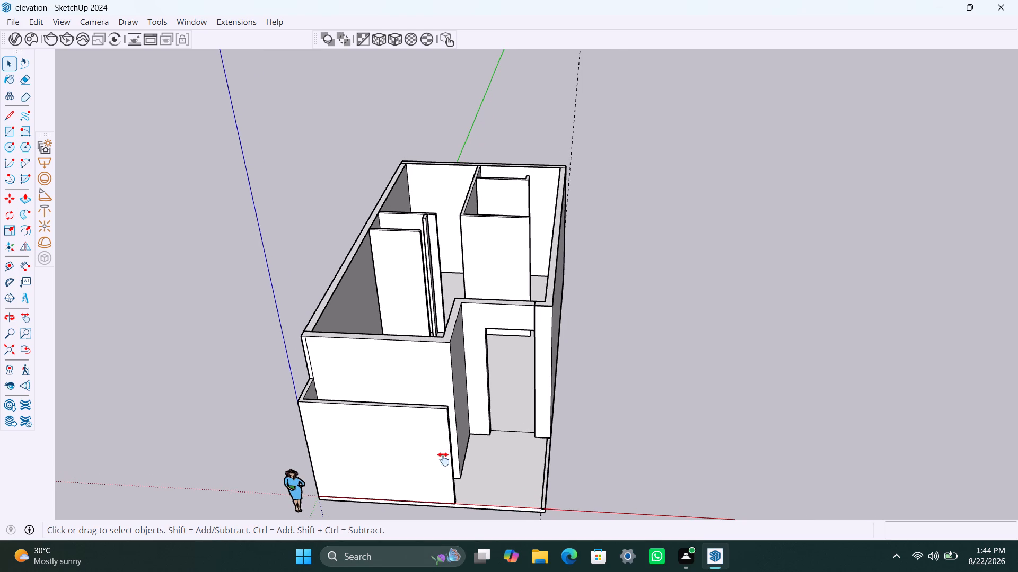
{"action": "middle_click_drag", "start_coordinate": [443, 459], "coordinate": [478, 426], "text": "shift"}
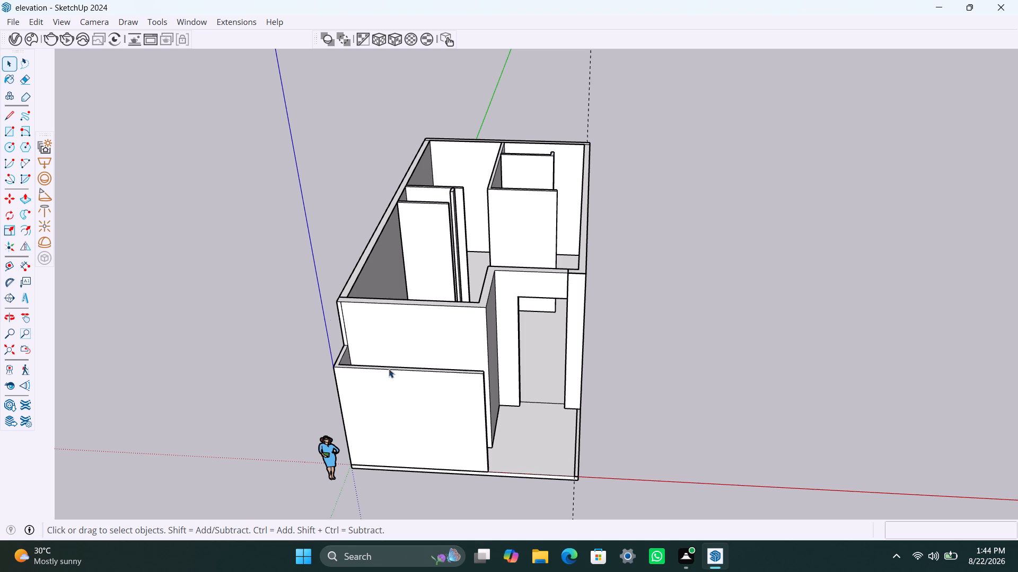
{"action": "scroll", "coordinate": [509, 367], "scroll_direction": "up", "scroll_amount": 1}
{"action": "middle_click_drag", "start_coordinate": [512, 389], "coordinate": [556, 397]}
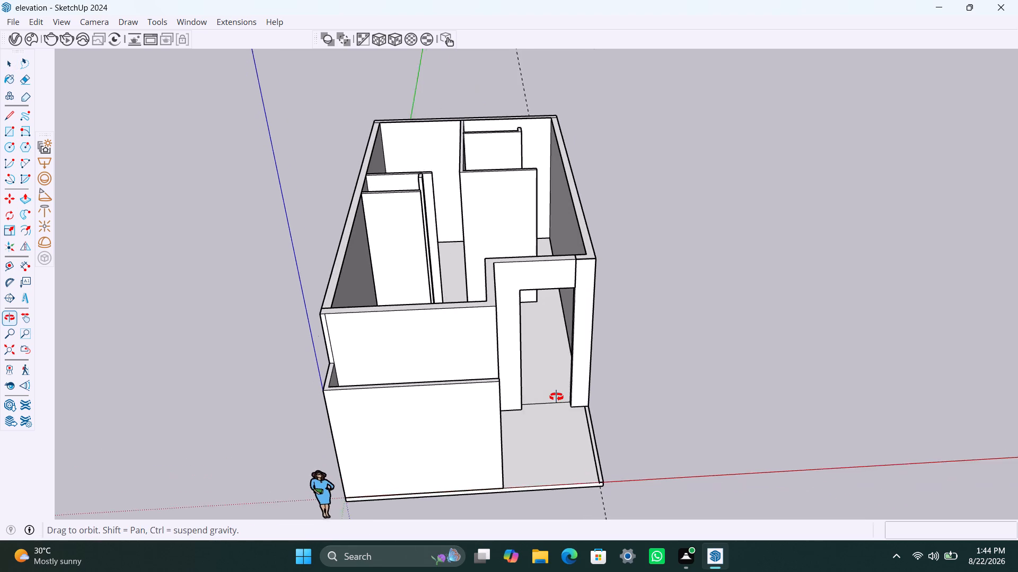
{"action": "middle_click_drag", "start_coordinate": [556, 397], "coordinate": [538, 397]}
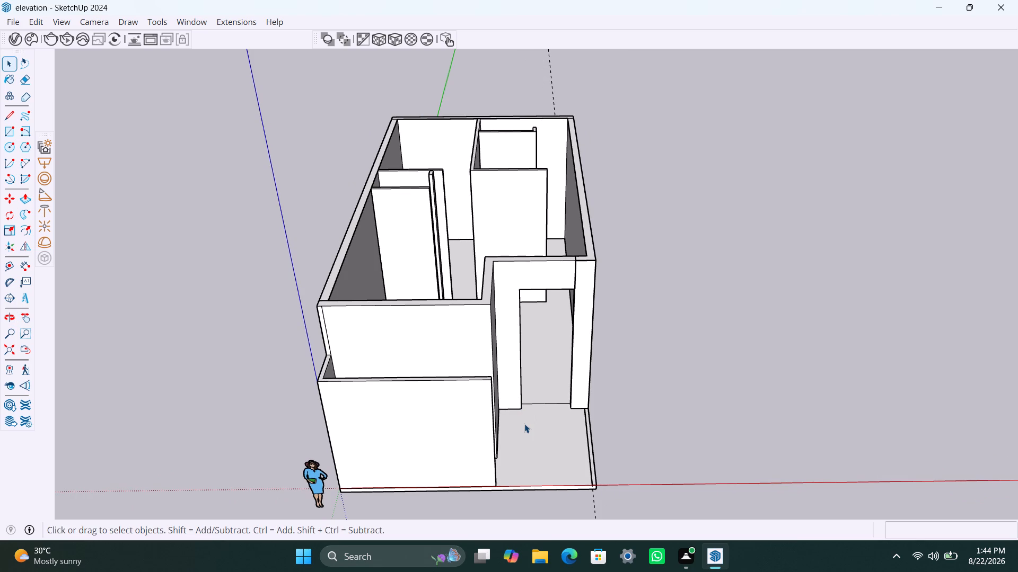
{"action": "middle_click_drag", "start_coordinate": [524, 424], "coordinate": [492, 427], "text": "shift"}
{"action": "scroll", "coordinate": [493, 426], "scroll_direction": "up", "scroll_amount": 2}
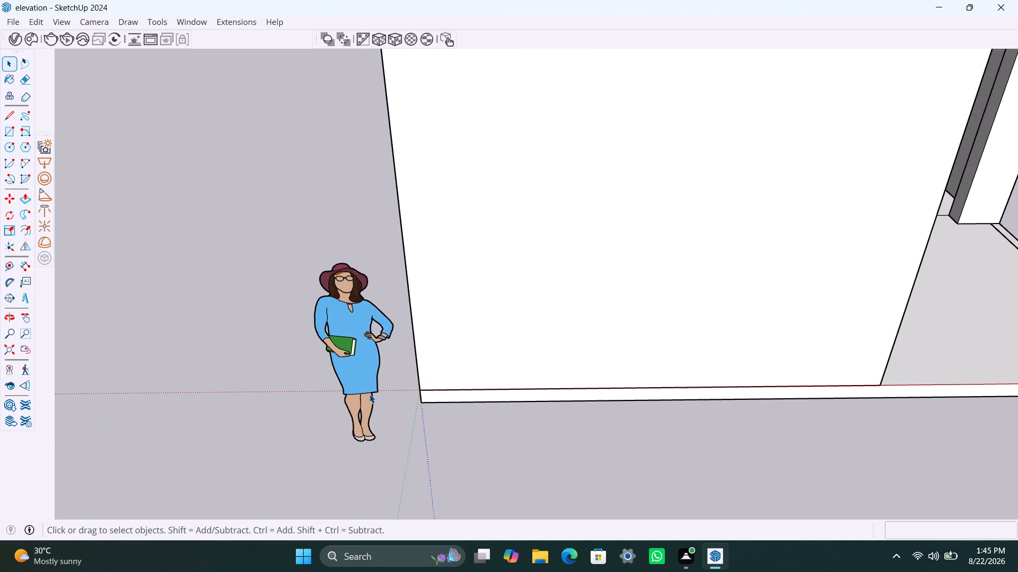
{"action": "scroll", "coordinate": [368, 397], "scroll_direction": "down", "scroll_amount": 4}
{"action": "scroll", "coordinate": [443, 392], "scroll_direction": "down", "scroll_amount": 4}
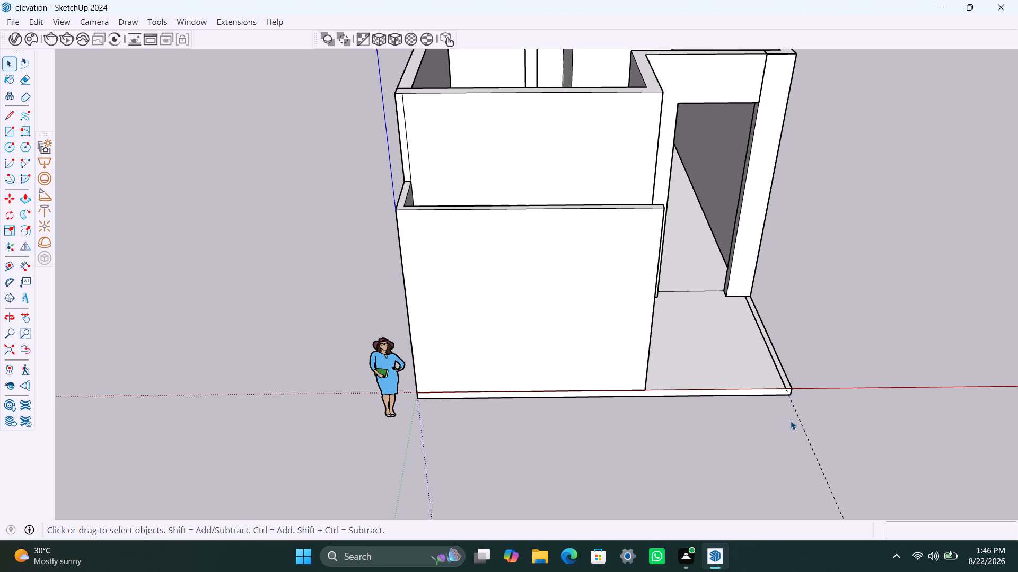
Raise the narrow strip along the entrance porch's open side 12' 5 3/4" into a side wall level with the front wall's top.
{"action": "scroll", "coordinate": [779, 337], "scroll_direction": "down", "scroll_amount": 4}
{"action": "middle_click_drag", "start_coordinate": [780, 337], "coordinate": [671, 353]}
{"action": "scroll", "coordinate": [765, 410], "scroll_direction": "up", "scroll_amount": 4}
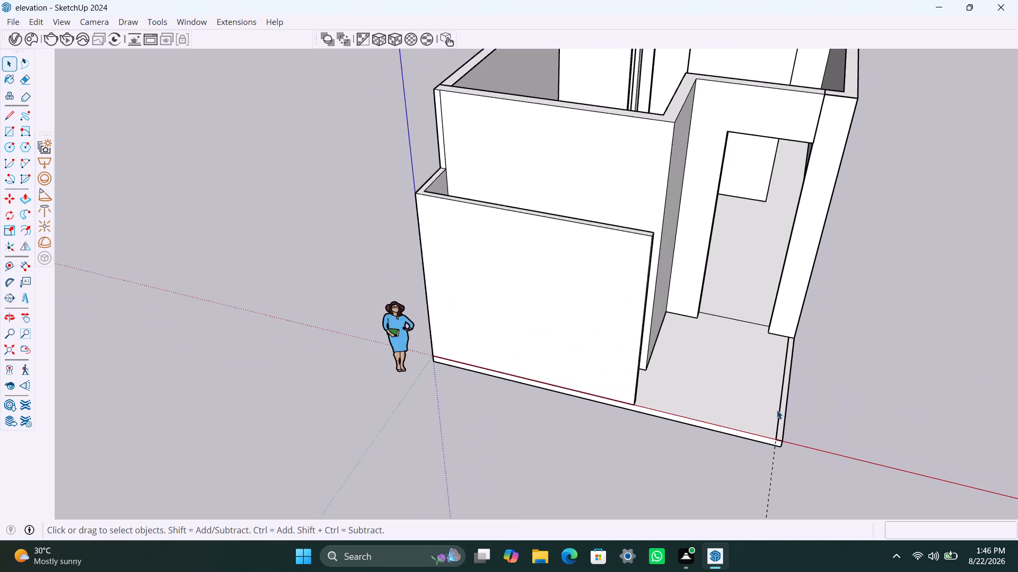
{"action": "scroll", "coordinate": [777, 410], "scroll_direction": "up", "scroll_amount": 3}
{"action": "left_click", "coordinate": [786, 401]}
{"action": "key", "text": "p"}
{"action": "left_click", "coordinate": [785, 400]}
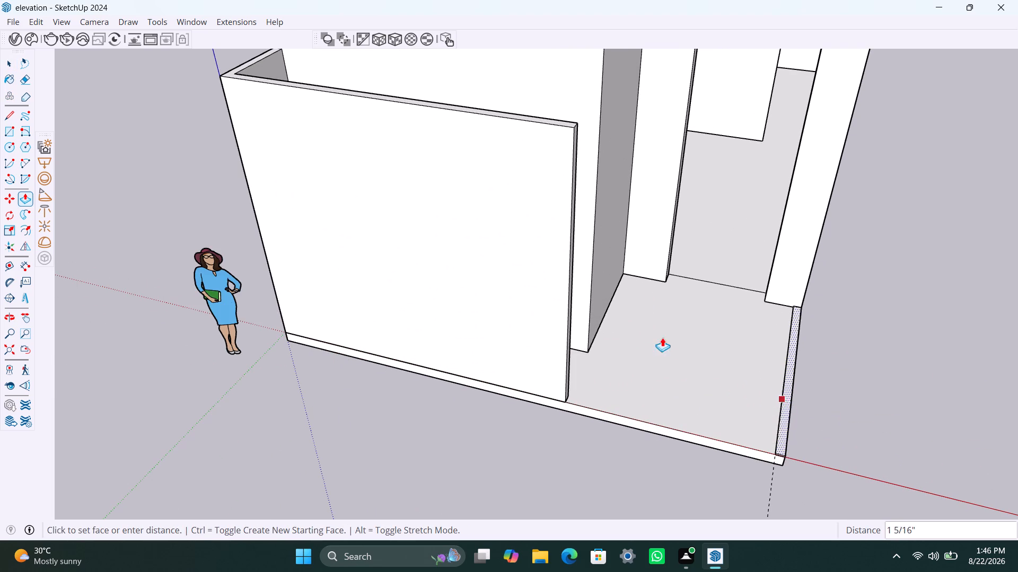
{"action": "left_click", "coordinate": [531, 113]}
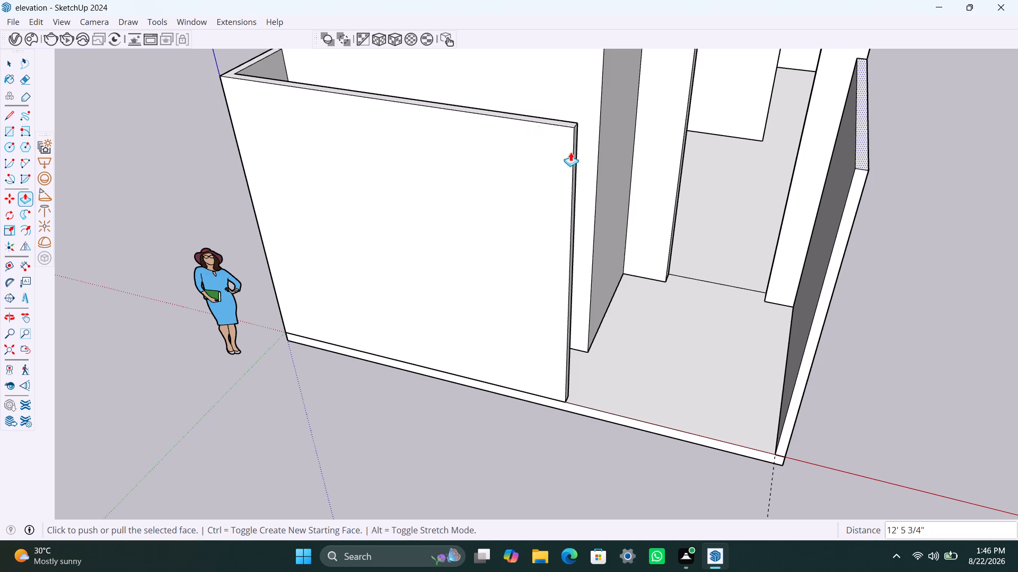
{"action": "key", "text": "space"}
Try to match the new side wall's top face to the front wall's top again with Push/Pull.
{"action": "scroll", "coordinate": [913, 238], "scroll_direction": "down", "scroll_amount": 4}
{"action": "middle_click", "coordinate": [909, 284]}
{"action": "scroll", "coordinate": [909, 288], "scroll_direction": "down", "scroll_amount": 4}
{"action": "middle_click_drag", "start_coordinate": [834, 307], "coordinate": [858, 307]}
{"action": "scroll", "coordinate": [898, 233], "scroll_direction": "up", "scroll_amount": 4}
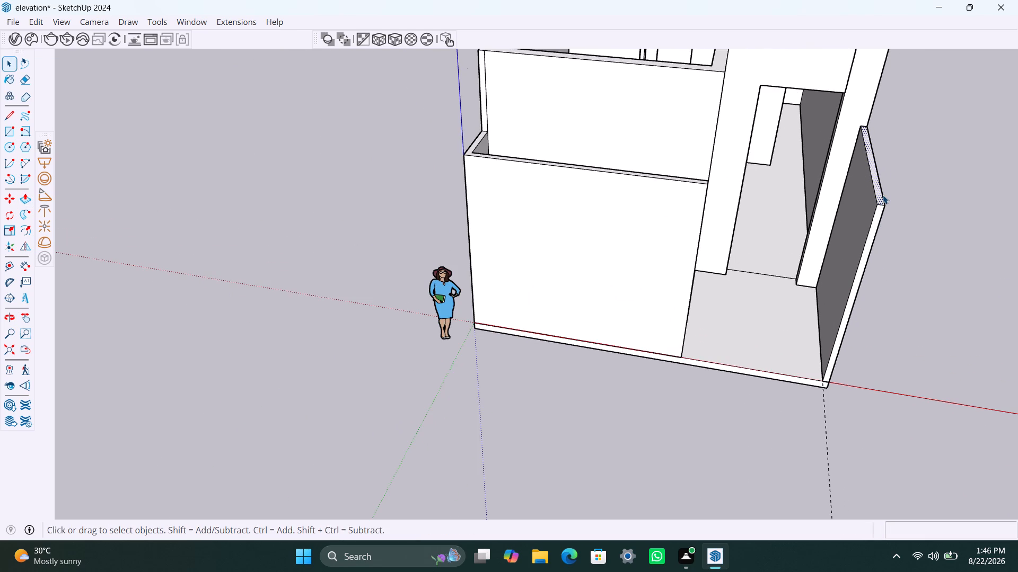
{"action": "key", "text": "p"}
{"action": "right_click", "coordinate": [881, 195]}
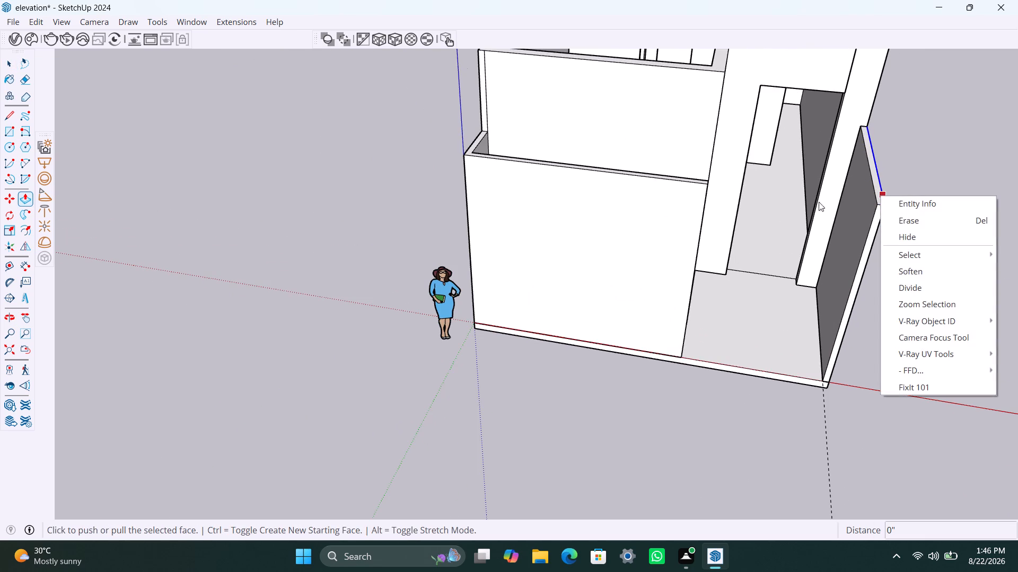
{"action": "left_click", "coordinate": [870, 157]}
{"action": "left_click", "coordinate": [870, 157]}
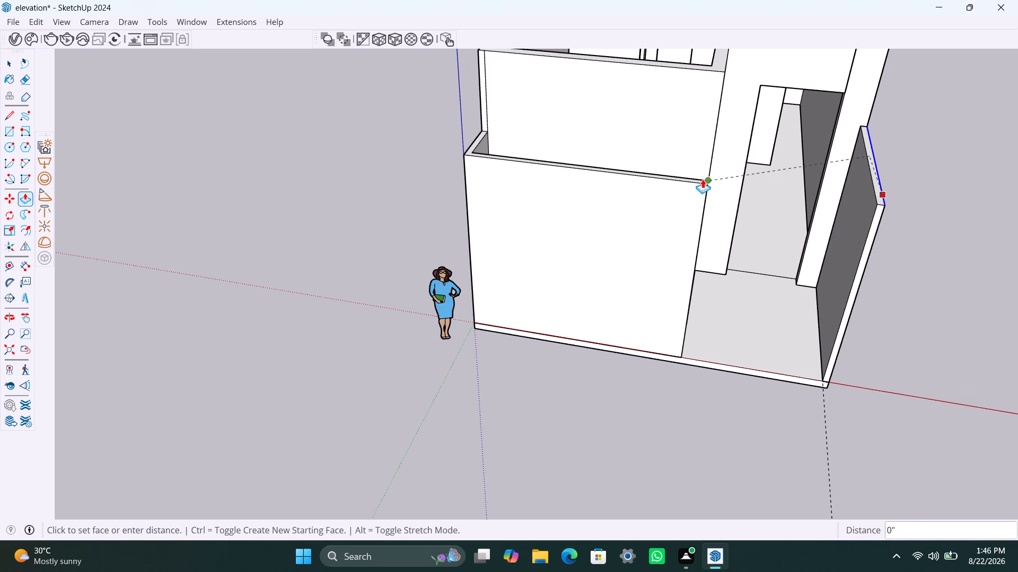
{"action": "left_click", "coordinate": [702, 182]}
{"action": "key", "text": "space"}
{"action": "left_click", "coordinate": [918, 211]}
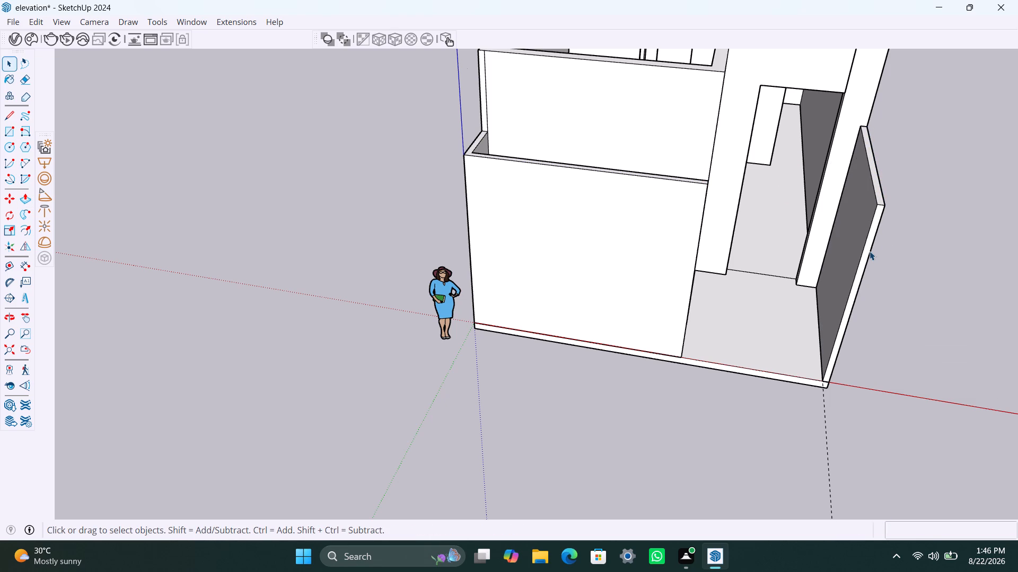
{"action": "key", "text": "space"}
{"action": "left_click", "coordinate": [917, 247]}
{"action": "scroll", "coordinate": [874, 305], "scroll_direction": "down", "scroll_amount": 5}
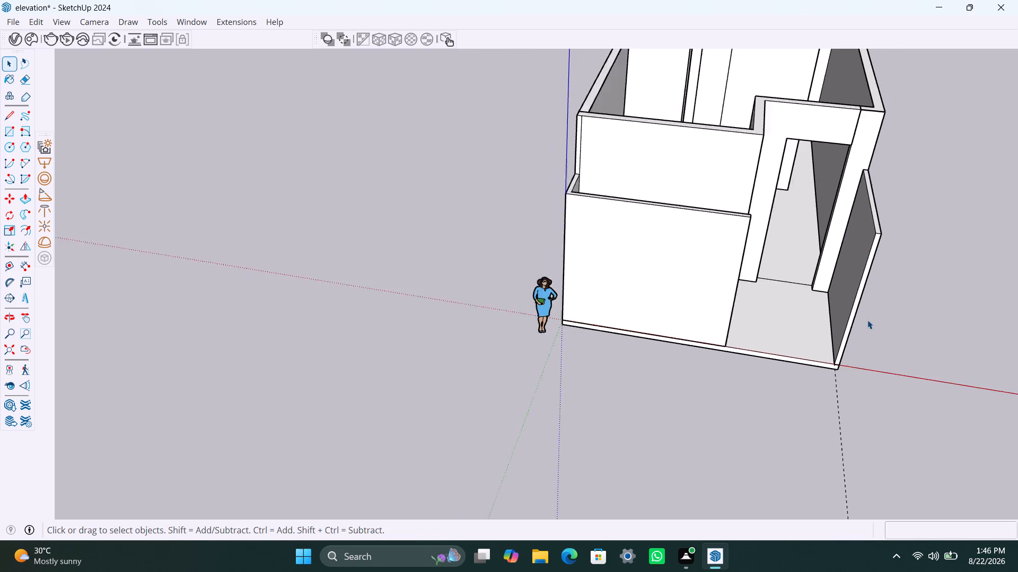
Save the elevation file.
{"action": "scroll", "coordinate": [867, 320], "scroll_direction": "down", "scroll_amount": 3}
{"action": "scroll", "coordinate": [870, 323], "scroll_direction": "up", "scroll_amount": 2}
{"action": "middle_click_drag", "start_coordinate": [875, 322], "coordinate": [873, 322]}
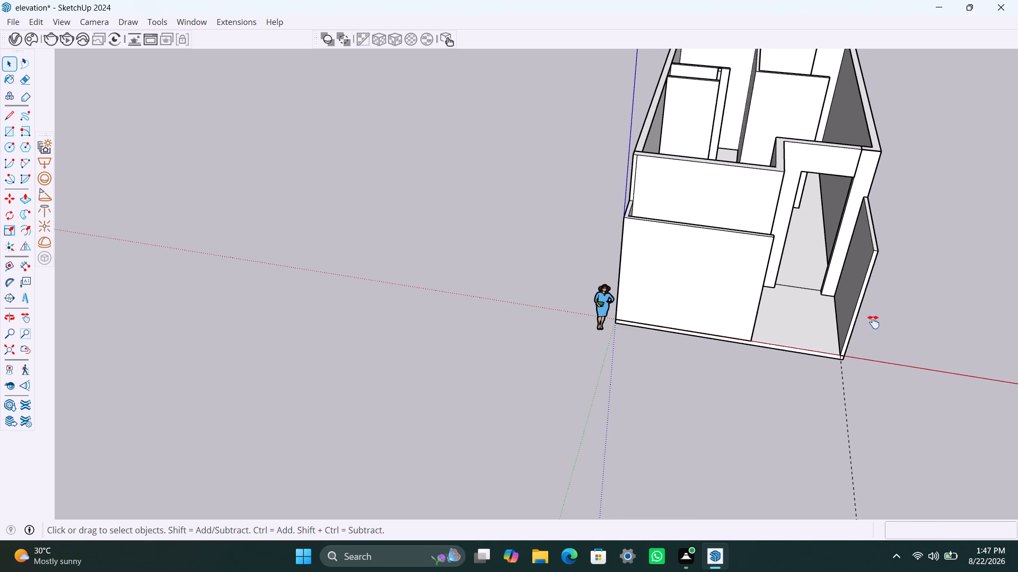
{"action": "middle_click_drag", "start_coordinate": [873, 322], "coordinate": [797, 335]}
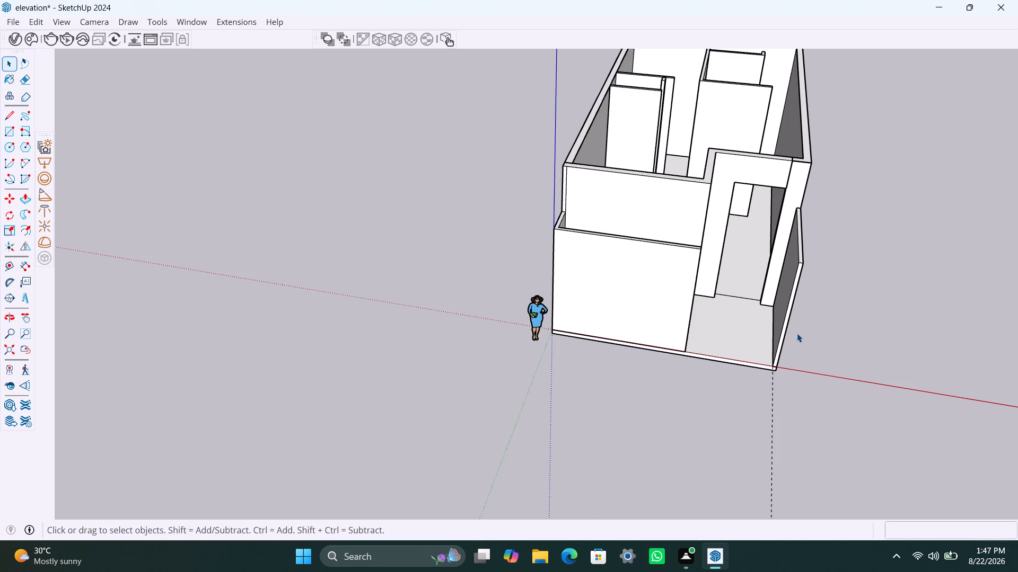
{"action": "key", "text": "ctrl+s"}
Examine the whole wall layout and the entrance porch from above and the front, saving the file again.
{"action": "scroll", "coordinate": [815, 305], "scroll_direction": "down", "scroll_amount": 3}
{"action": "middle_click_drag", "start_coordinate": [788, 319], "coordinate": [745, 337], "text": "shift"}
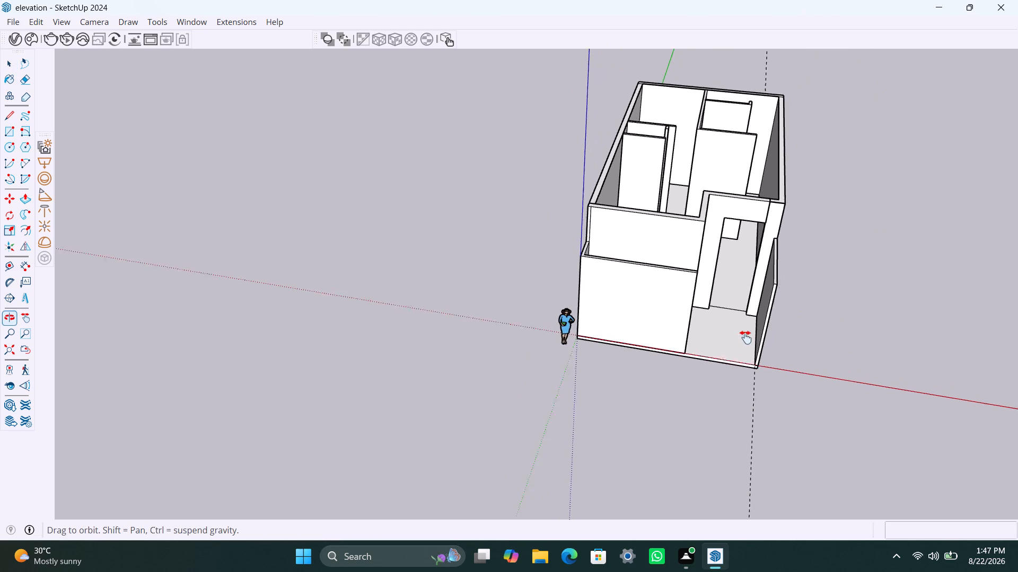
{"action": "middle_click_drag", "start_coordinate": [745, 337], "coordinate": [741, 339], "text": "shift"}
{"action": "scroll", "coordinate": [799, 330], "scroll_direction": "up", "scroll_amount": 1}
{"action": "middle_click_drag", "start_coordinate": [800, 329], "coordinate": [800, 330]}
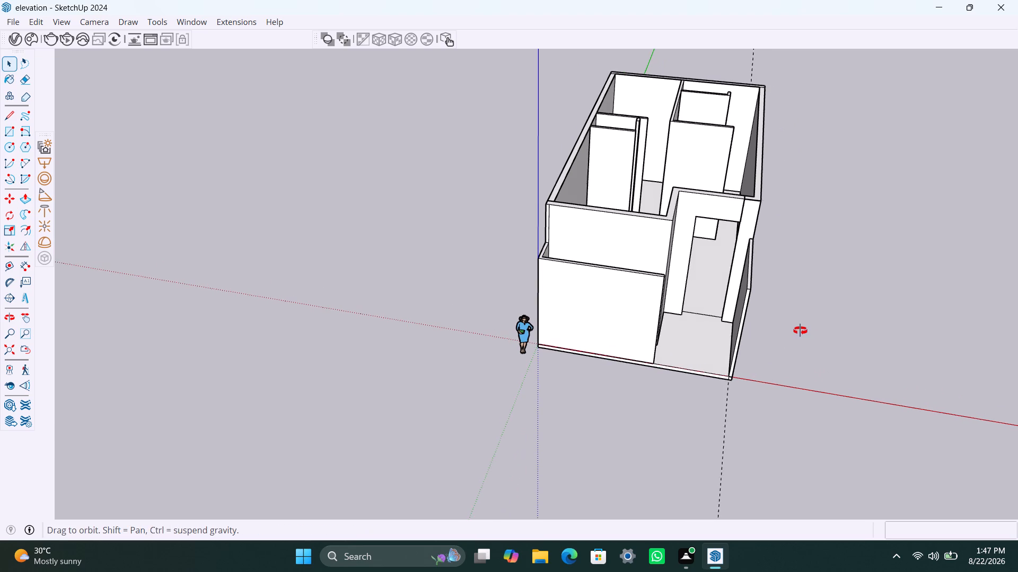
{"action": "middle_click_drag", "start_coordinate": [800, 330], "coordinate": [812, 336]}
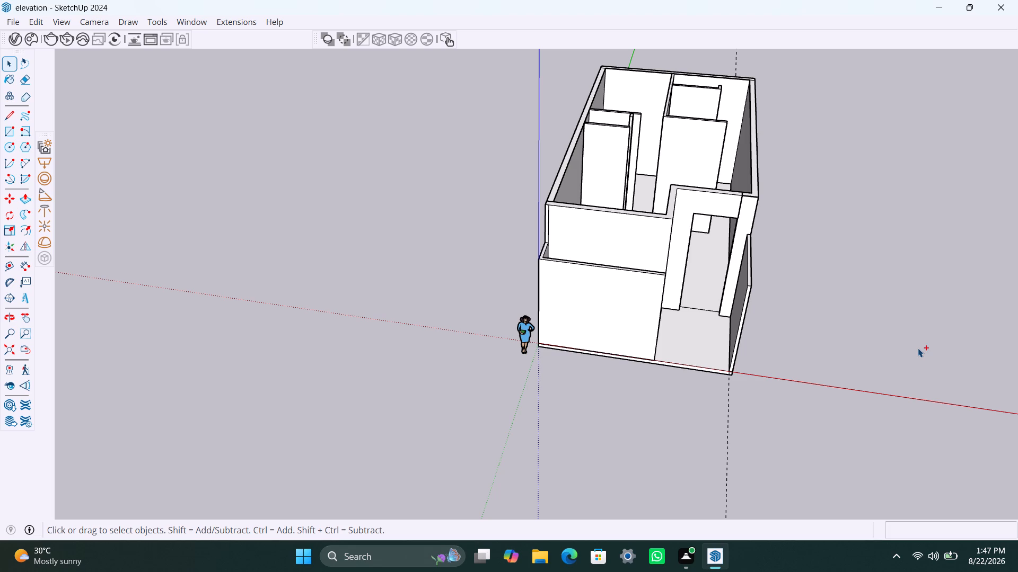
{"action": "key", "text": "ctrl+s"}
{"action": "key", "text": "ctrl+s"}
{"action": "key", "text": "space"}
{"action": "scroll", "coordinate": [706, 282], "scroll_direction": "up", "scroll_amount": 1}
{"action": "scroll", "coordinate": [716, 225], "scroll_direction": "up", "scroll_amount": 4}
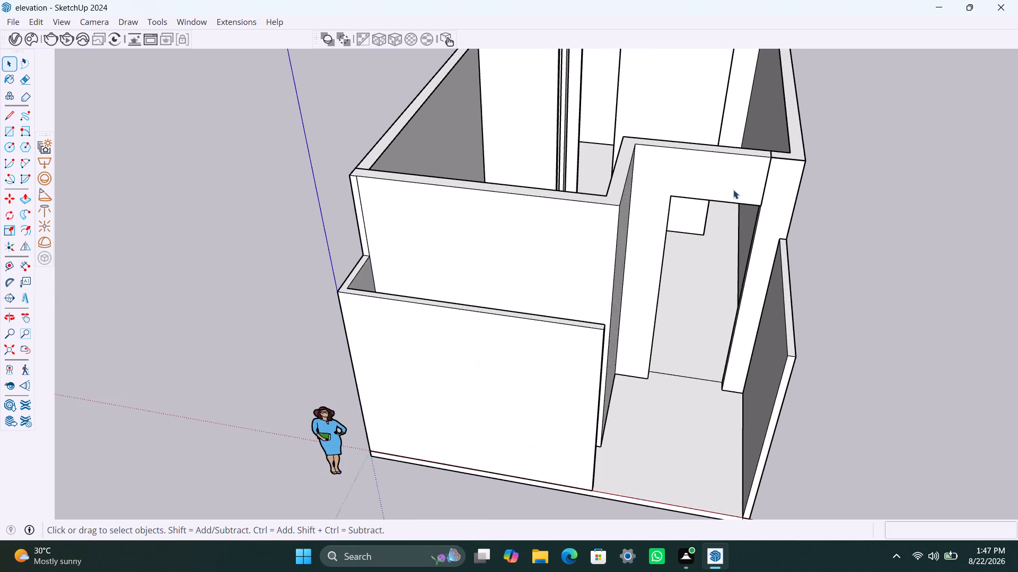
{"action": "scroll", "coordinate": [733, 191], "scroll_direction": "down", "scroll_amount": 4}
{"action": "middle_click_drag", "start_coordinate": [719, 220], "coordinate": [594, 271], "text": "shift"}
{"action": "scroll", "coordinate": [626, 401], "scroll_direction": "down", "scroll_amount": 3}
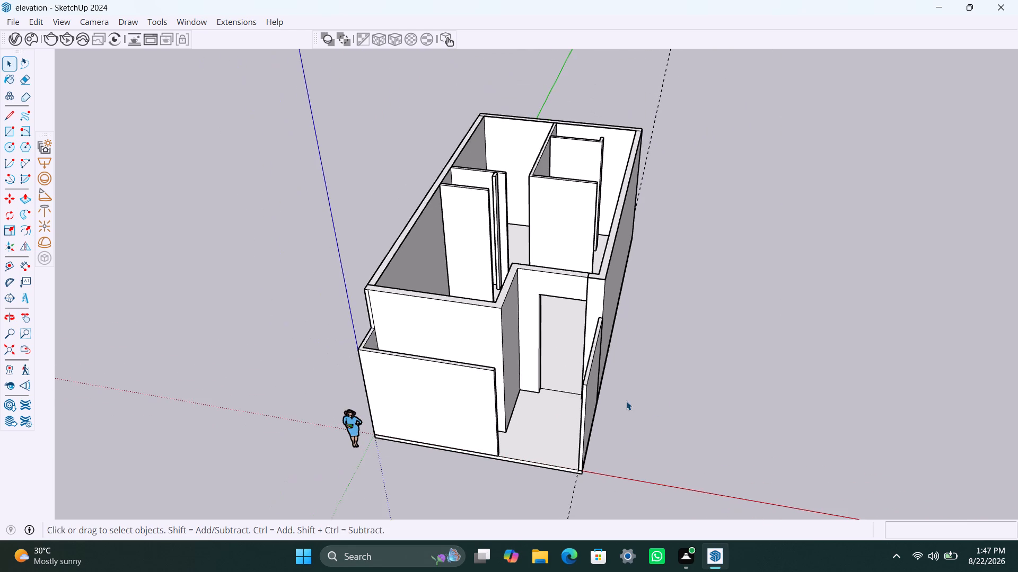
{"action": "middle_click_drag", "start_coordinate": [640, 405], "coordinate": [783, 376], "text": "shift"}
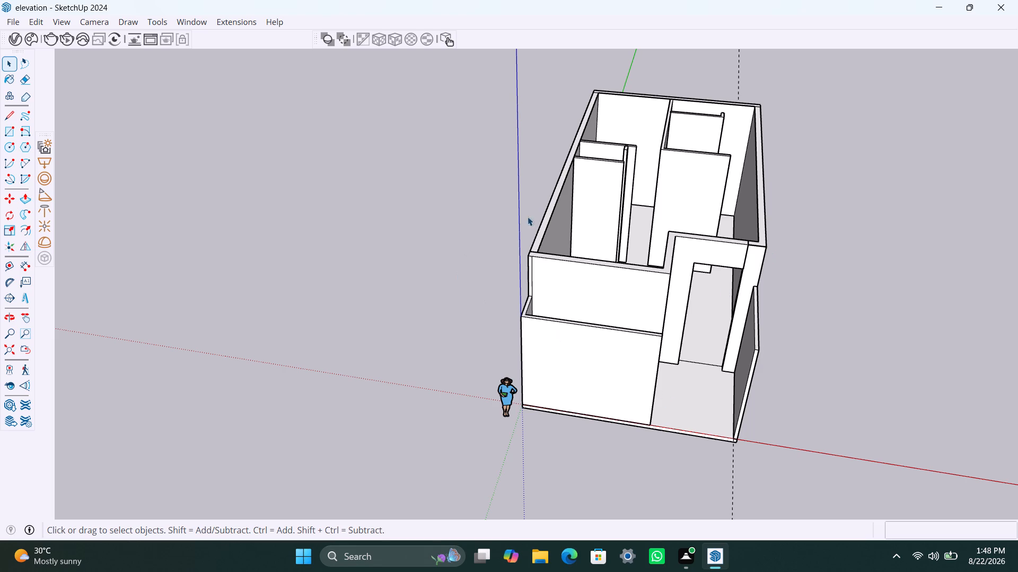
{"action": "scroll", "coordinate": [606, 287], "scroll_direction": "down", "scroll_amount": 3}
{"action": "middle_click_drag", "start_coordinate": [629, 333], "coordinate": [616, 336], "text": "shift"}
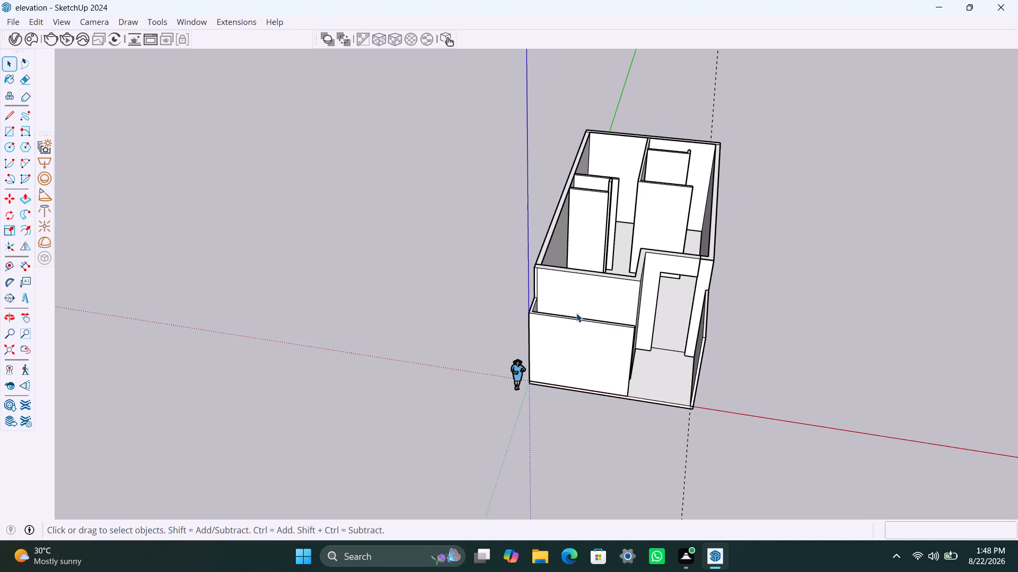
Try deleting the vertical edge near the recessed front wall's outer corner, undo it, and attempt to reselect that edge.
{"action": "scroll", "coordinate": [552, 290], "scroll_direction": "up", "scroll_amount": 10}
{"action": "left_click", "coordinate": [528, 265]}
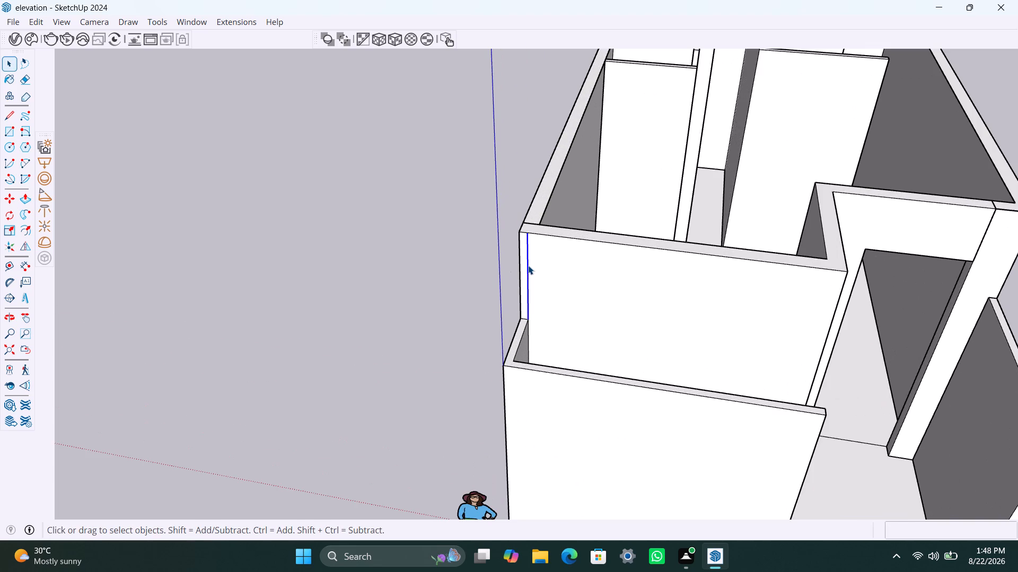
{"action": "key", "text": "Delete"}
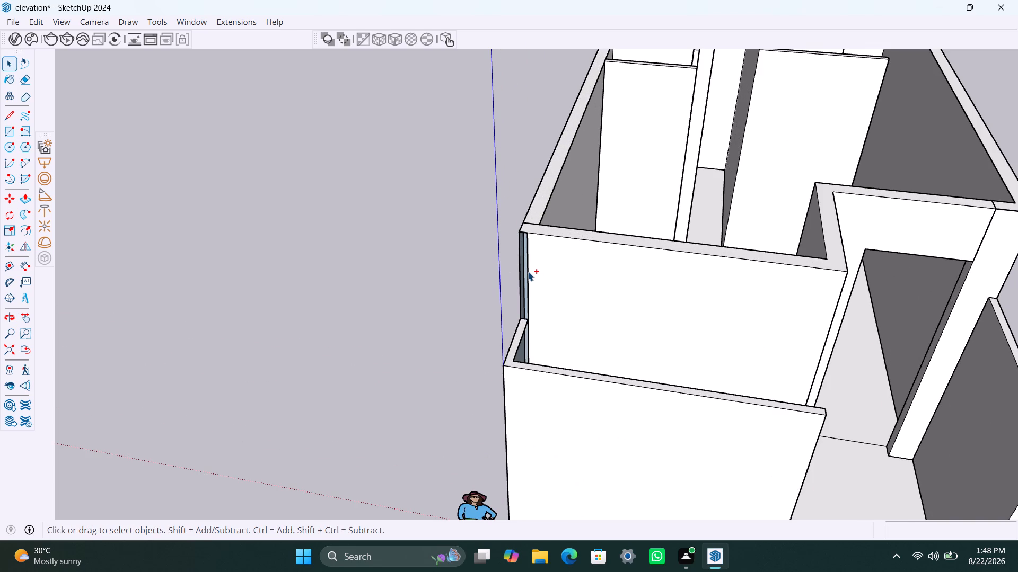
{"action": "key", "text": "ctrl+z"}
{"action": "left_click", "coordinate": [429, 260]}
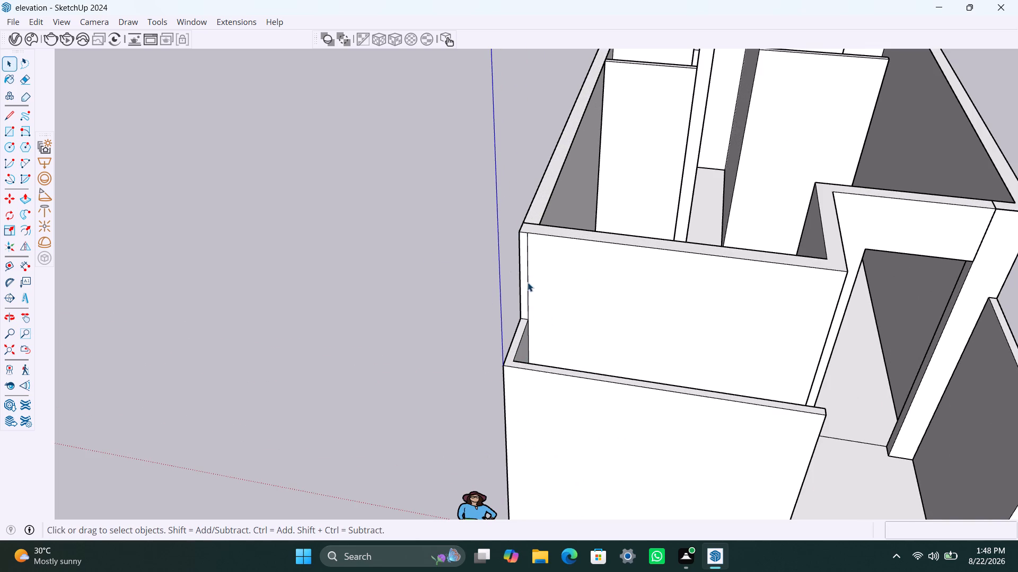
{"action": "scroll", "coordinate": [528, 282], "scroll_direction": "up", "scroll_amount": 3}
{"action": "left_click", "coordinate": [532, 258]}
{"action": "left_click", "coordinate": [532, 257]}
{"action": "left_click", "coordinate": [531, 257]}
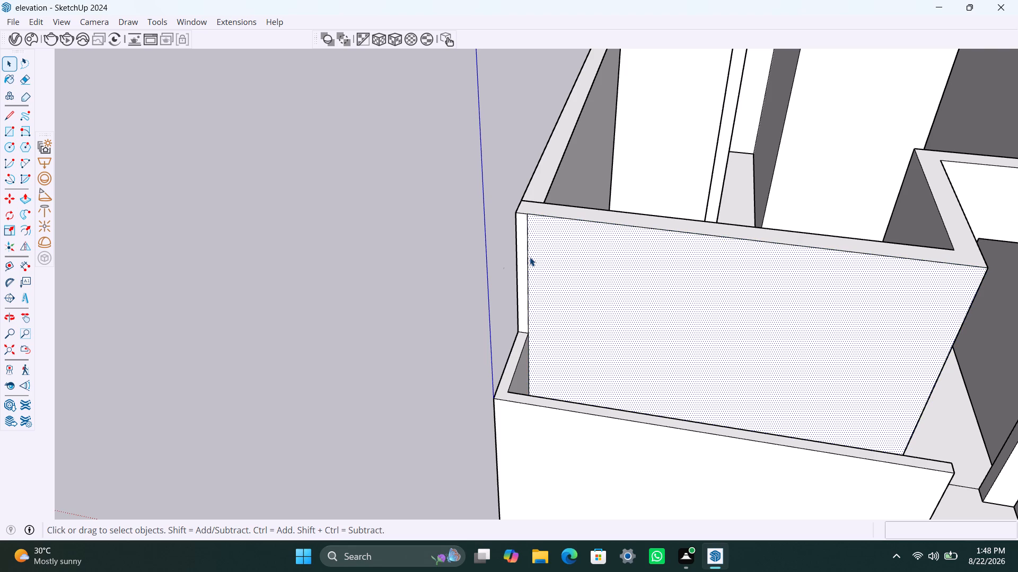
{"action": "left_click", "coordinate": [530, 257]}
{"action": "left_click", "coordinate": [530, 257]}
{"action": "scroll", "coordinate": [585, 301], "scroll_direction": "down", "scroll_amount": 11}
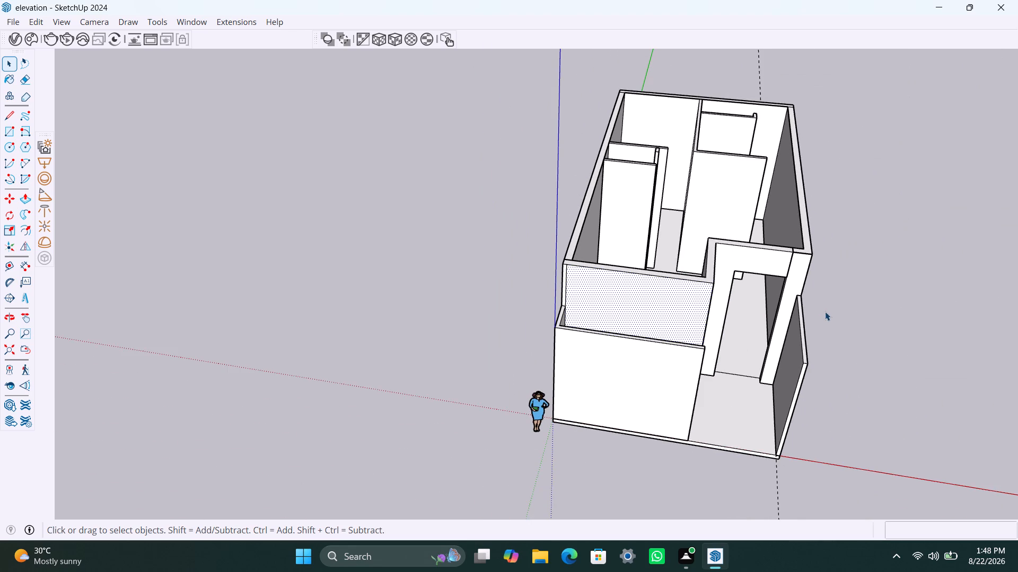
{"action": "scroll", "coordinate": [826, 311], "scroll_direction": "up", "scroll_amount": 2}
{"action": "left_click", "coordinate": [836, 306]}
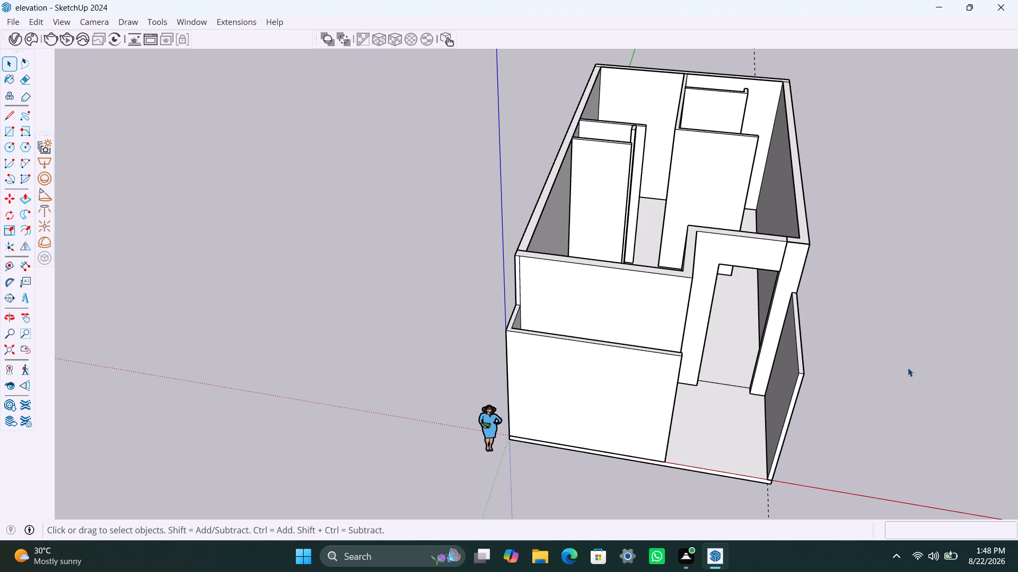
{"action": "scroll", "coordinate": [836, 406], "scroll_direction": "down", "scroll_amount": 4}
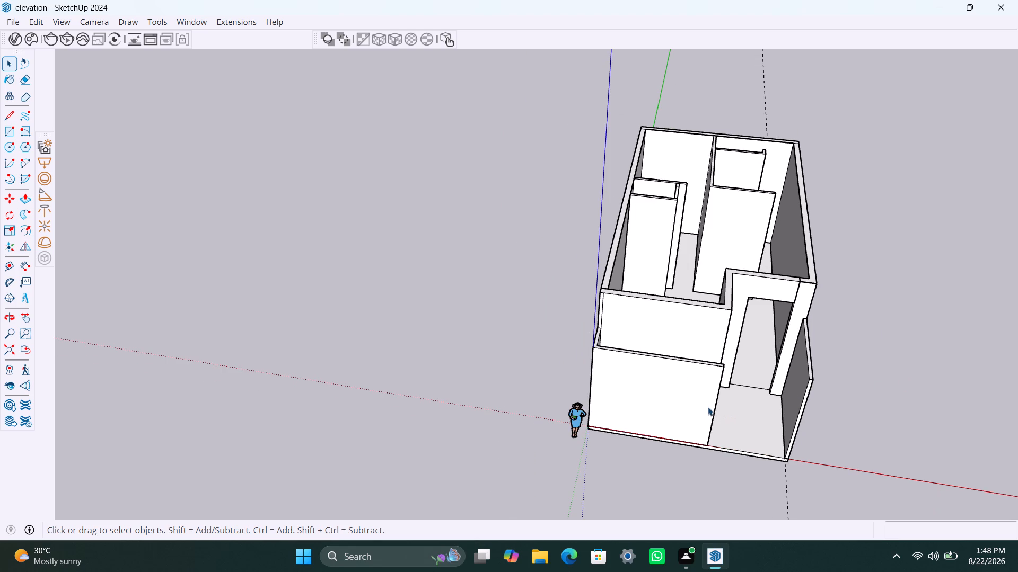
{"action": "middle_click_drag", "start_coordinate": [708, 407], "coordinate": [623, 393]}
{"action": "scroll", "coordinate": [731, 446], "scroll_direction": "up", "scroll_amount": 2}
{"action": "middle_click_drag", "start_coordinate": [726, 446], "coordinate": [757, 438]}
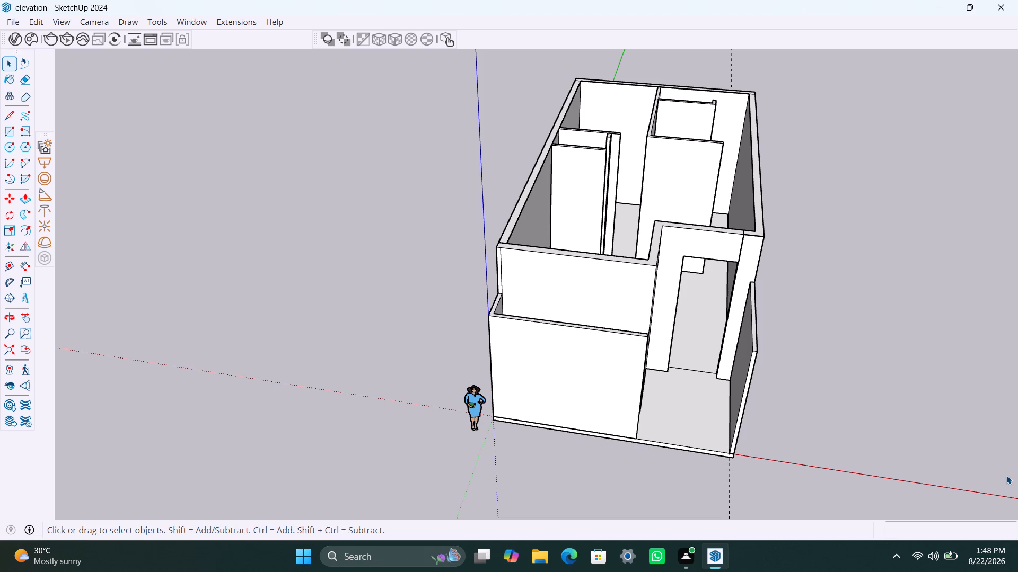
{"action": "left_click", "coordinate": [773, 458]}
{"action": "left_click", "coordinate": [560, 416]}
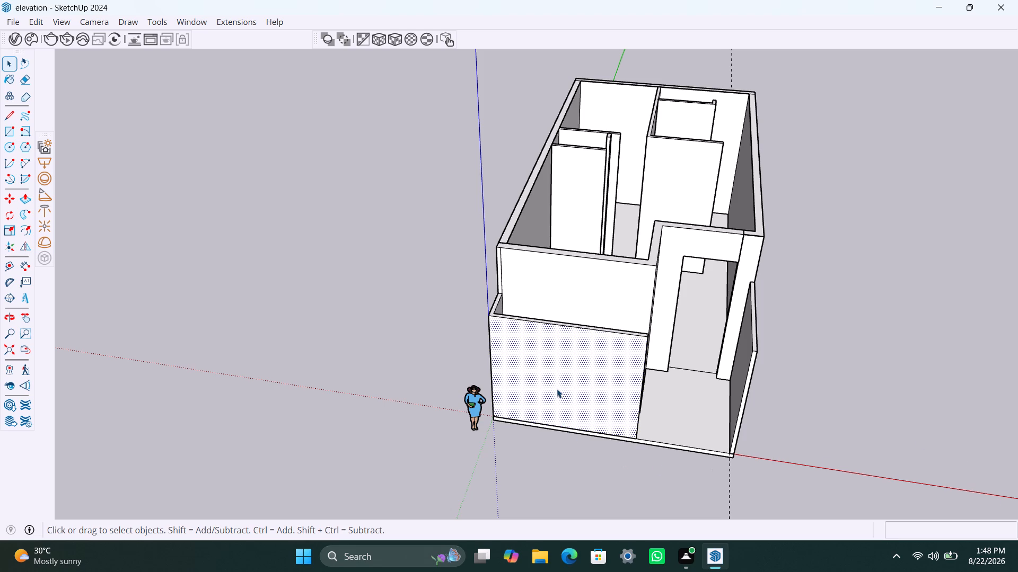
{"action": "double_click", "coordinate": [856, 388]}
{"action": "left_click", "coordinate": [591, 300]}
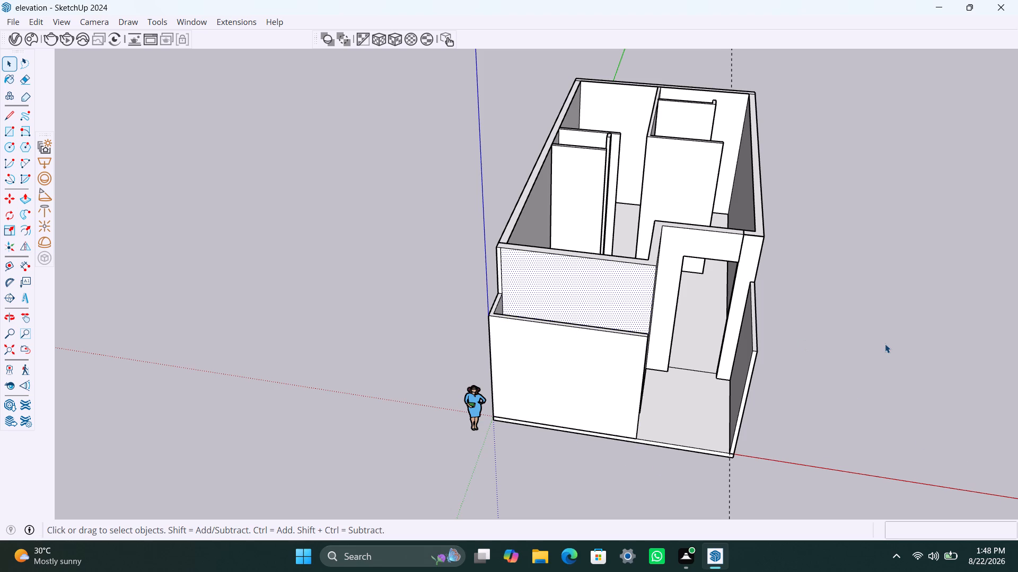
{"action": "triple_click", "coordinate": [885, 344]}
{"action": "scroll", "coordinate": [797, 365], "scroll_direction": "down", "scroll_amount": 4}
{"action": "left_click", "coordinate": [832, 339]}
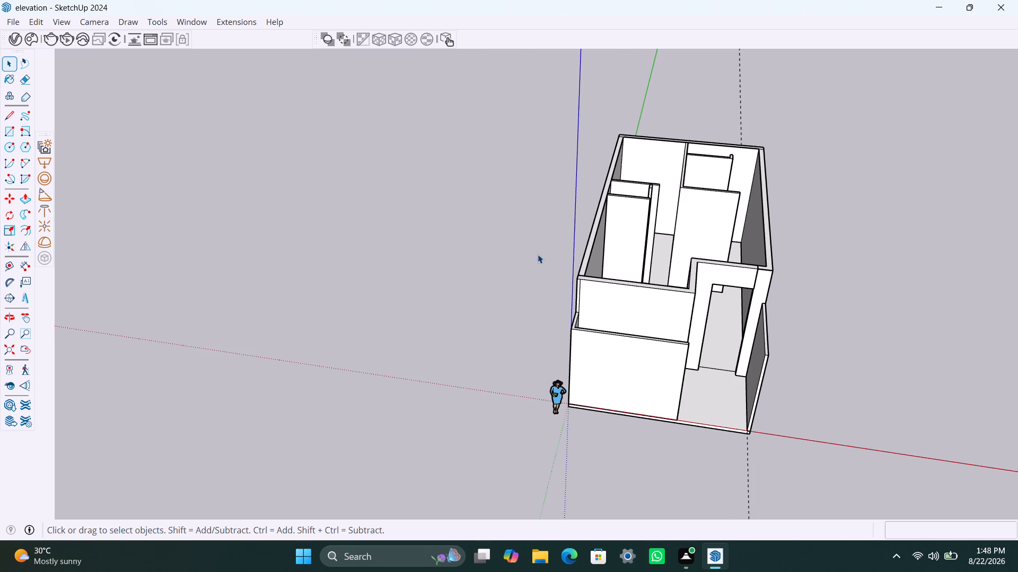
Copy the whole house, without the scale figure, about 18' 3 1/2" straight up from its front base corner as a second storey.
{"action": "left_click_drag", "start_coordinate": [508, 98], "coordinate": [865, 459]}
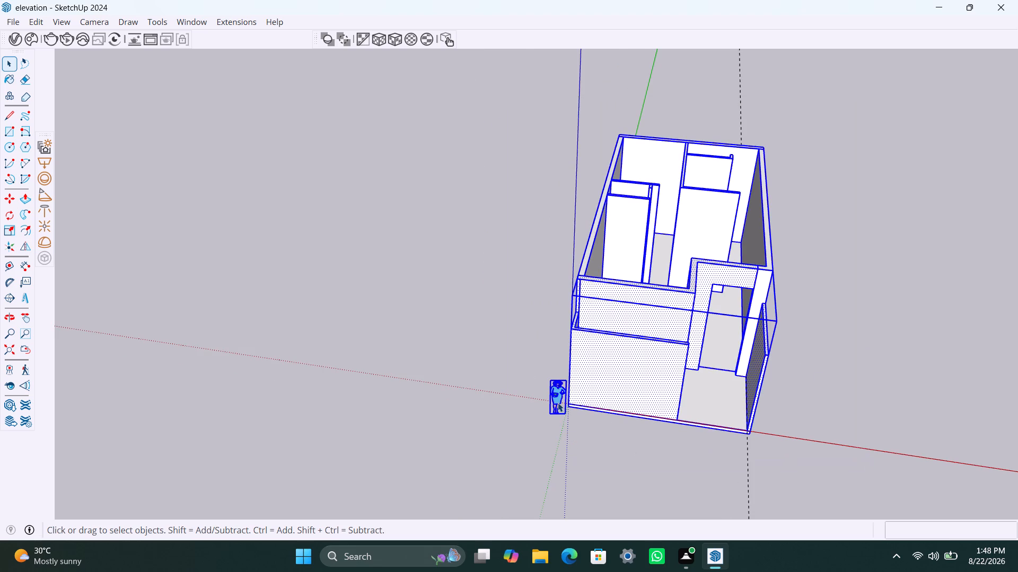
{"action": "left_click", "coordinate": [551, 391], "text": "shift"}
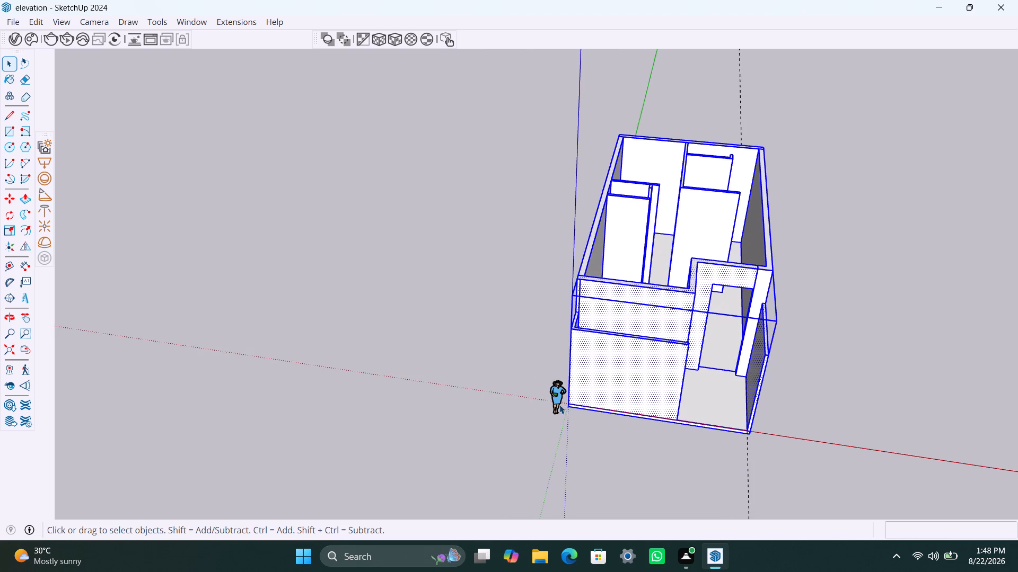
{"action": "key", "text": "m"}
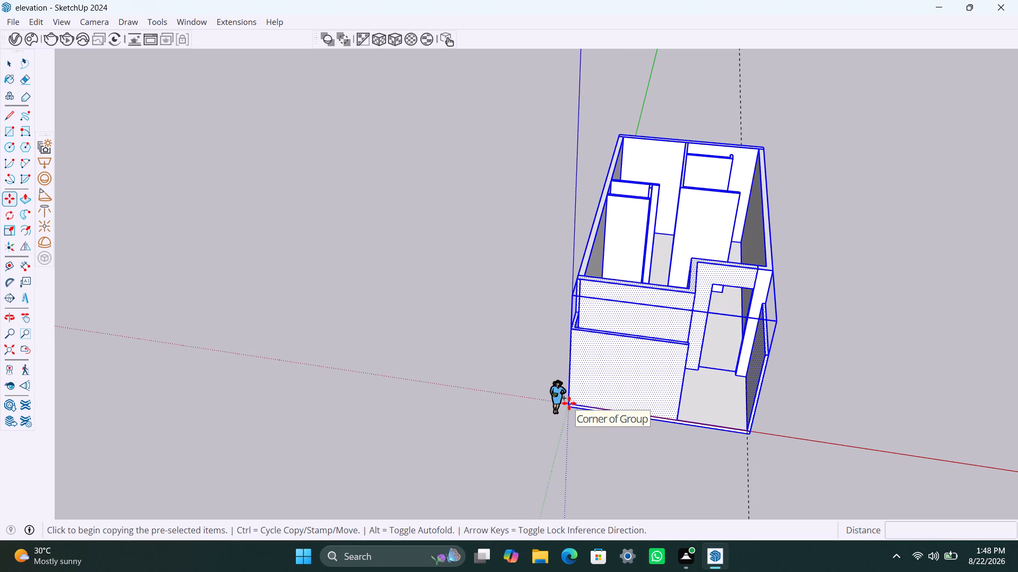
{"action": "left_click", "coordinate": [569, 403]}
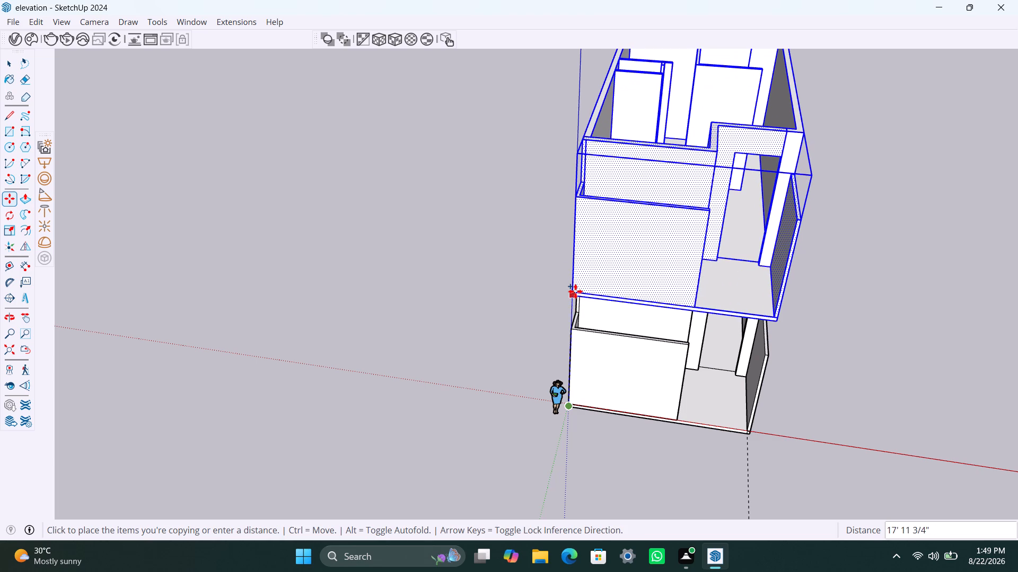
{"action": "left_click", "coordinate": [576, 280]}
Move the copied storey about 3' 11 15/16" along the green axis so its rear base corner meets the lower storey's top corner.
{"action": "scroll", "coordinate": [610, 371], "scroll_direction": "down", "scroll_amount": 3}
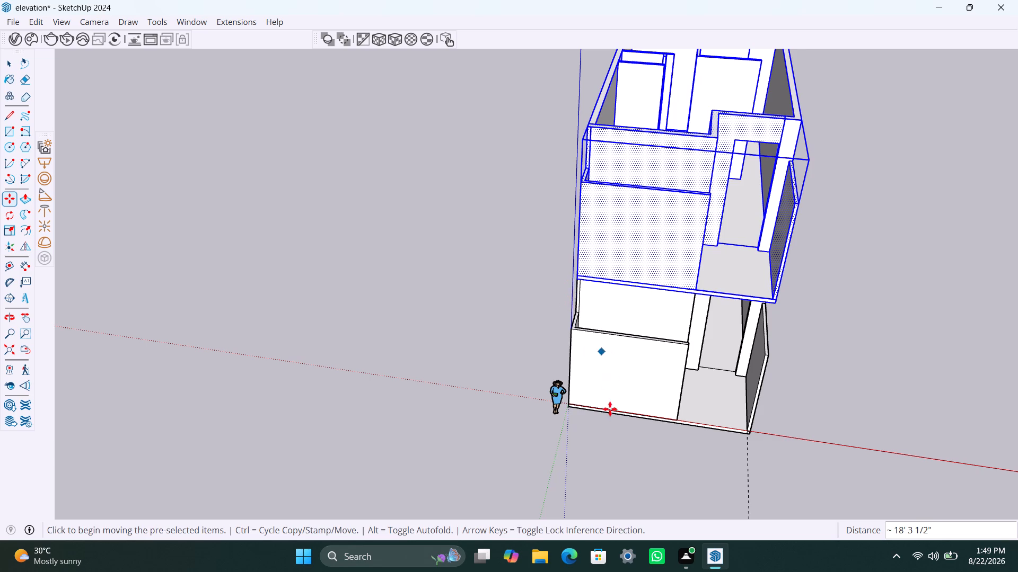
{"action": "scroll", "coordinate": [610, 409], "scroll_direction": "down", "scroll_amount": 8}
{"action": "middle_click_drag", "start_coordinate": [599, 419], "coordinate": [976, 364]}
{"action": "scroll", "coordinate": [568, 290], "scroll_direction": "up", "scroll_amount": 12}
{"action": "middle_click_drag", "start_coordinate": [440, 323], "coordinate": [591, 343], "text": "shift"}
{"action": "left_click", "coordinate": [425, 203]}
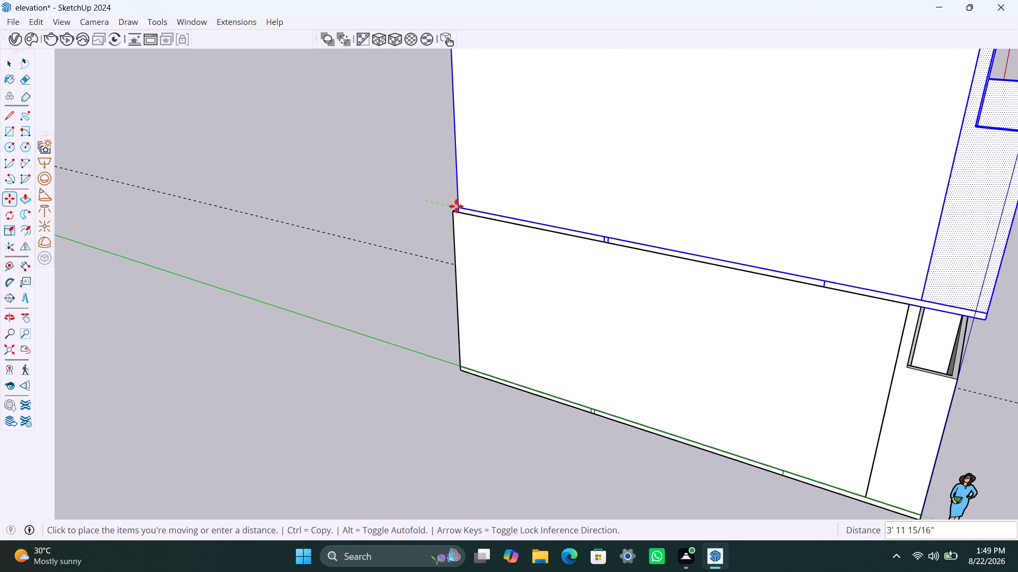
{"action": "left_click", "coordinate": [455, 209]}
{"action": "key", "text": "space"}
{"action": "left_click", "coordinate": [381, 261]}
Examine the two stacked storeys from the front, including the junction between them and the entrance openings.
{"action": "scroll", "coordinate": [393, 328], "scroll_direction": "down", "scroll_amount": 2}
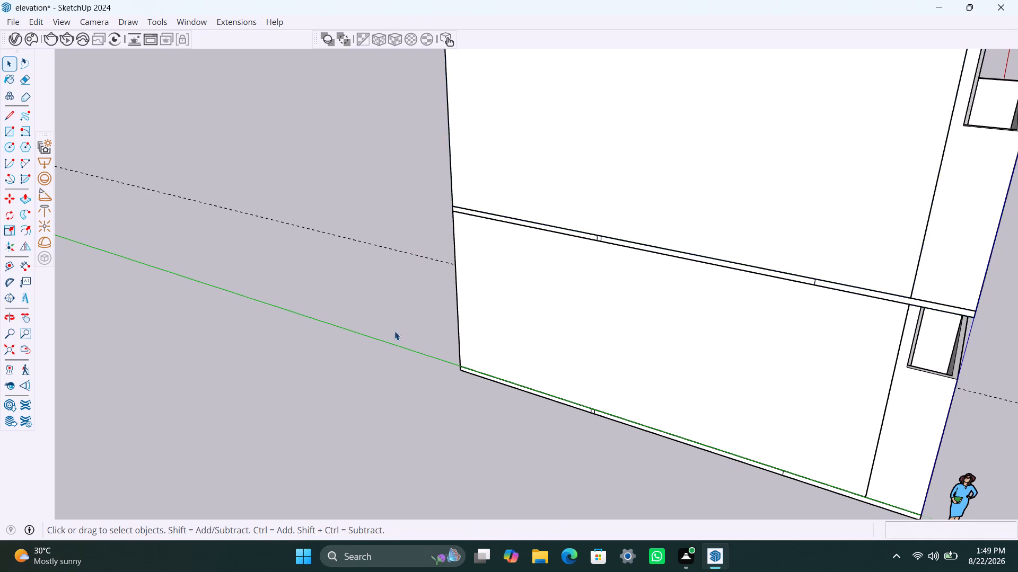
{"action": "scroll", "coordinate": [394, 331], "scroll_direction": "down", "scroll_amount": 9}
{"action": "middle_click_drag", "start_coordinate": [455, 374], "coordinate": [120, 313]}
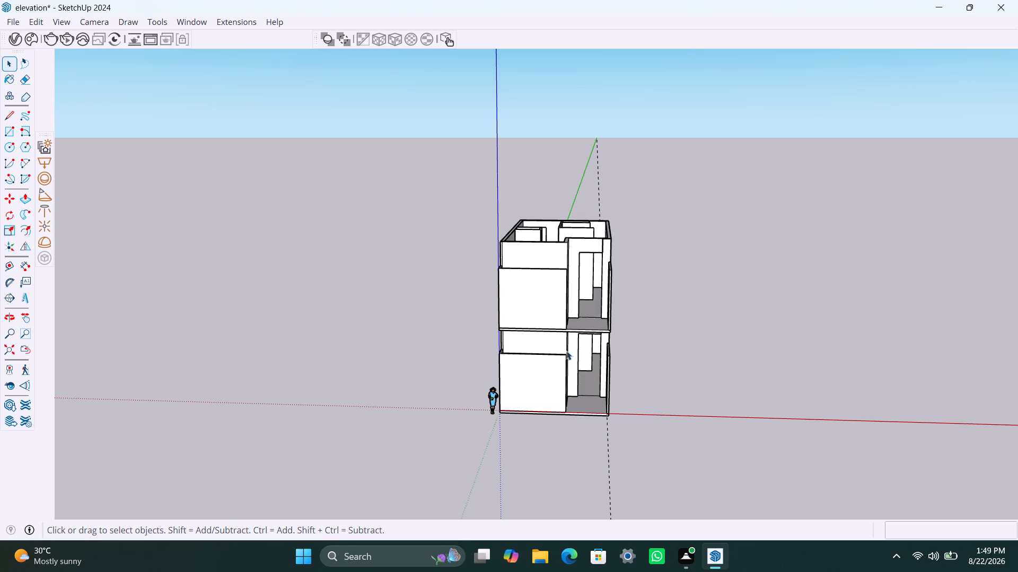
{"action": "scroll", "coordinate": [590, 351], "scroll_direction": "up", "scroll_amount": 3}
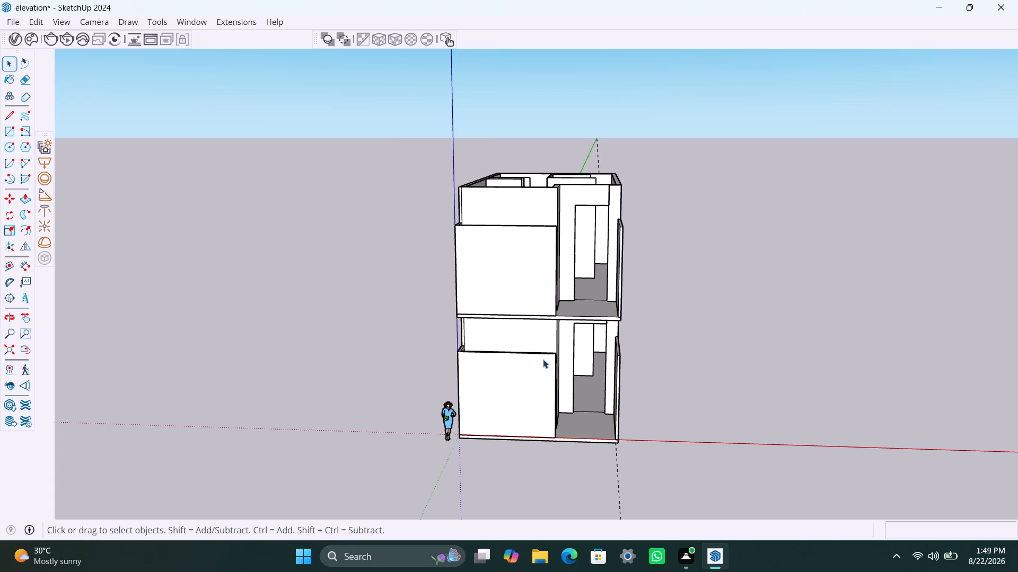
{"action": "scroll", "coordinate": [543, 355], "scroll_direction": "up", "scroll_amount": 2}
{"action": "middle_click_drag", "start_coordinate": [557, 370], "coordinate": [567, 381]}
{"action": "scroll", "coordinate": [586, 356], "scroll_direction": "up", "scroll_amount": 3}
{"action": "middle_click_drag", "start_coordinate": [594, 367], "coordinate": [594, 368]}
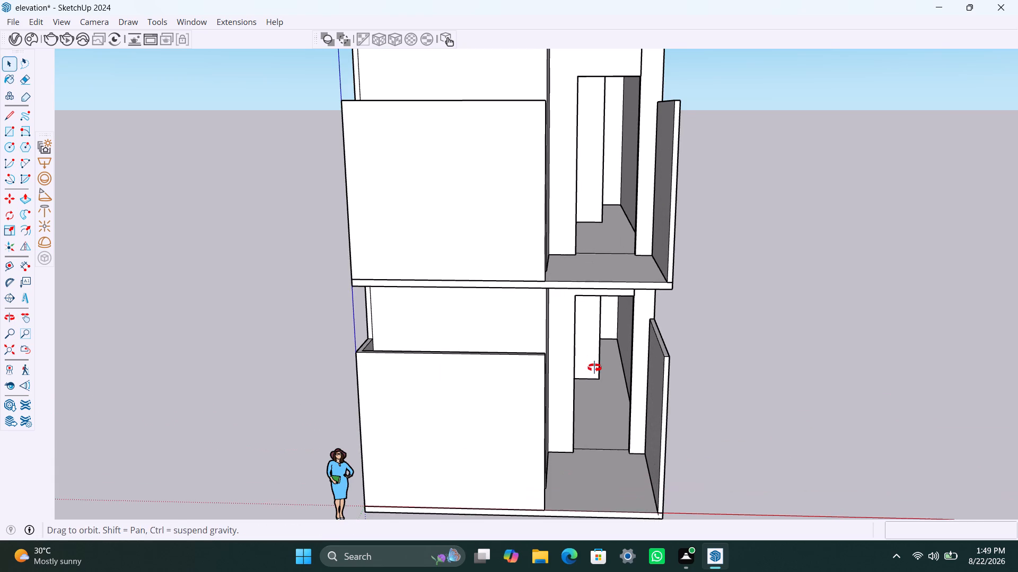
{"action": "middle_click_drag", "start_coordinate": [594, 368], "coordinate": [603, 370]}
{"action": "scroll", "coordinate": [618, 414], "scroll_direction": "up", "scroll_amount": 2}
{"action": "middle_click", "coordinate": [613, 372]}
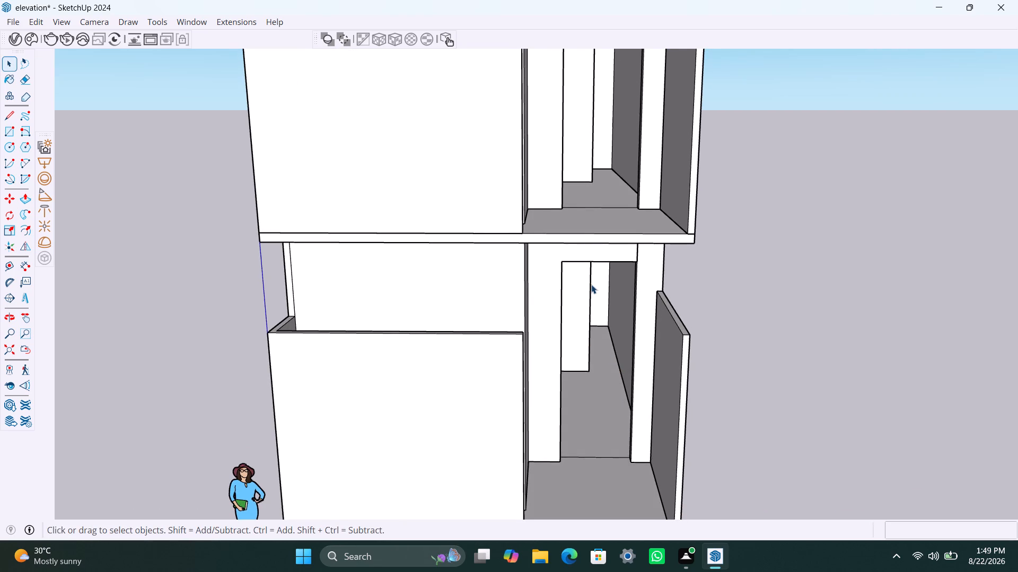
Undo the second-storey copy and its move, along with the porch side parapet and the header above the entrance opening.
{"action": "key", "text": "ctrl+z"}
{"action": "key", "text": "ctrl+z"}
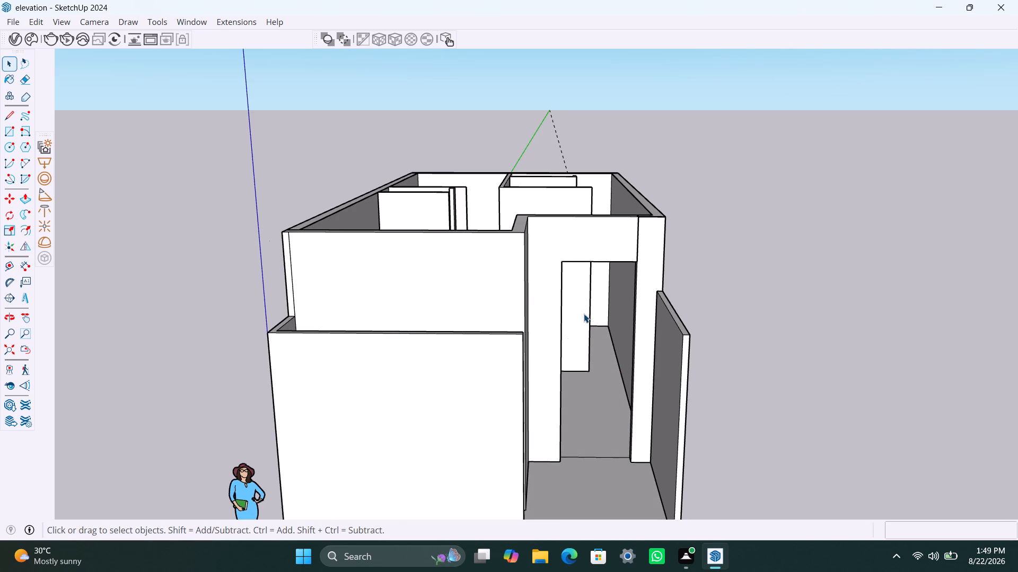
{"action": "key", "text": "ctrl+z"}
{"action": "key", "text": "ctrl+z"}
{"action": "key", "text": "ctrl+z"}
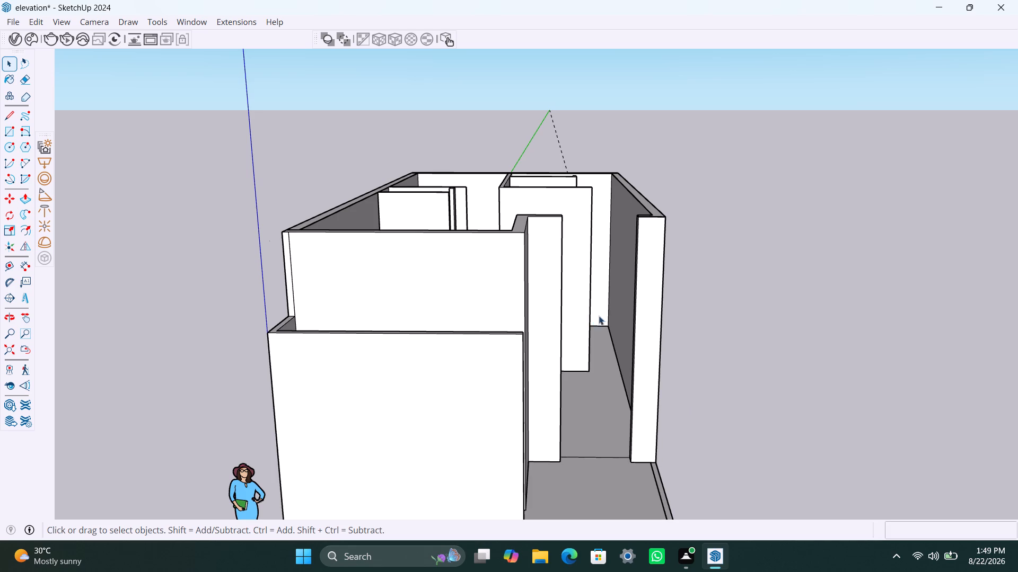
Undo the earlier edits to the entrance walls and close the house group's editing.
{"action": "middle_click_drag", "start_coordinate": [620, 354], "coordinate": [690, 376]}
{"action": "scroll", "coordinate": [621, 273], "scroll_direction": "up", "scroll_amount": 3}
{"action": "scroll", "coordinate": [629, 224], "scroll_direction": "up", "scroll_amount": 4}
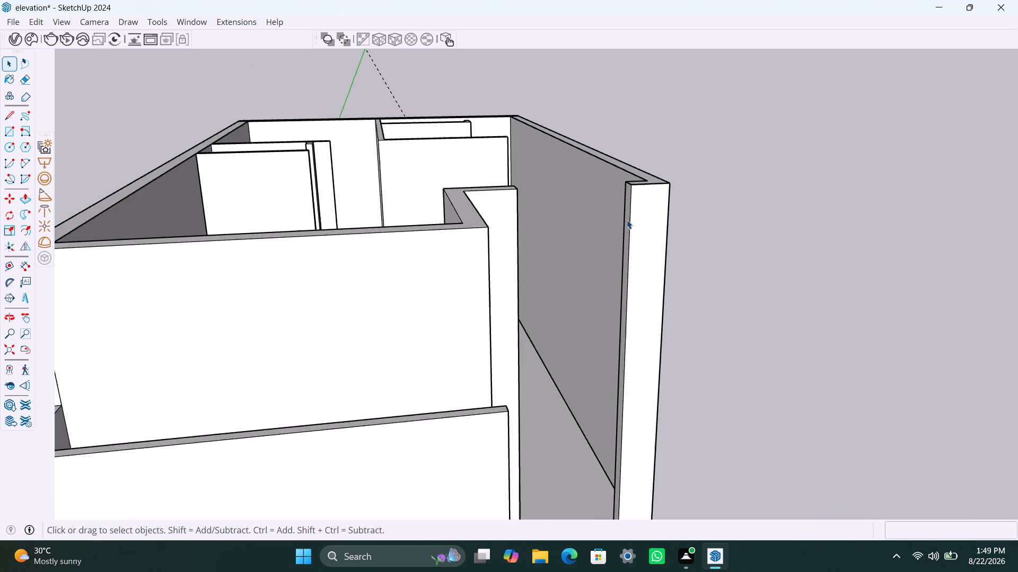
{"action": "scroll", "coordinate": [545, 307], "scroll_direction": "down", "scroll_amount": 2}
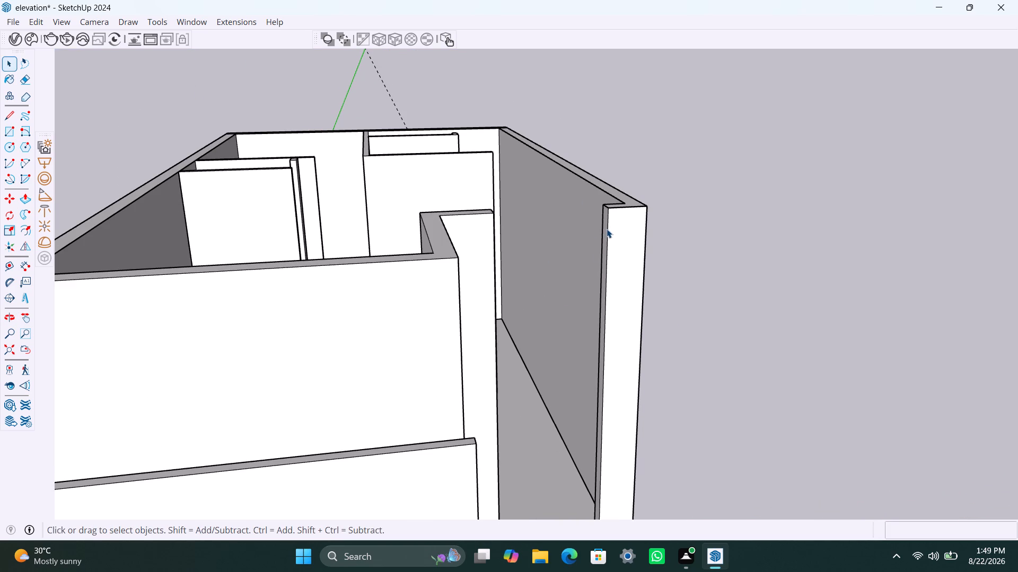
{"action": "scroll", "coordinate": [586, 320], "scroll_direction": "down", "scroll_amount": 11}
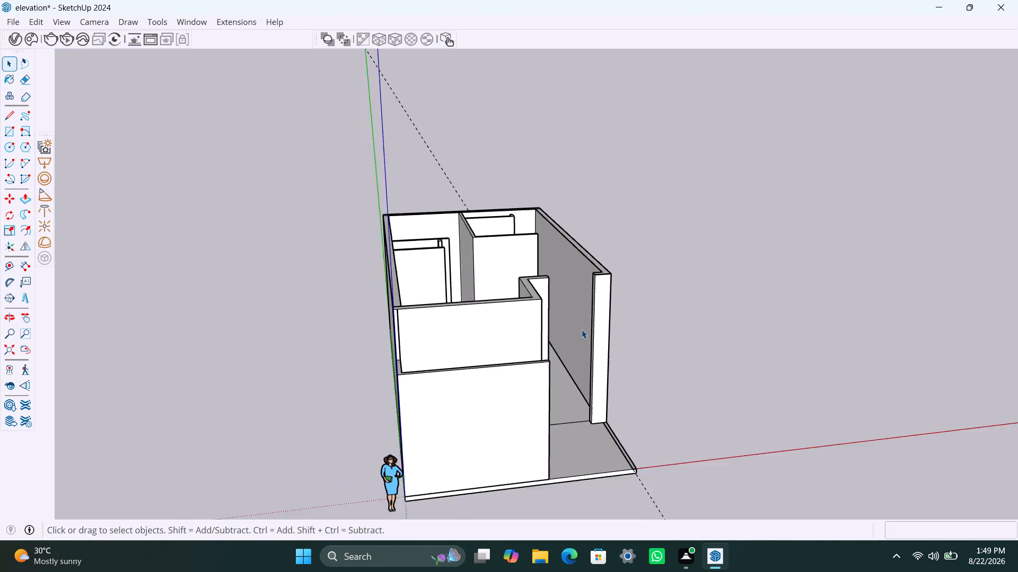
{"action": "middle_click_drag", "start_coordinate": [581, 333], "coordinate": [241, 372]}
{"action": "scroll", "coordinate": [567, 330], "scroll_direction": "up", "scroll_amount": 6}
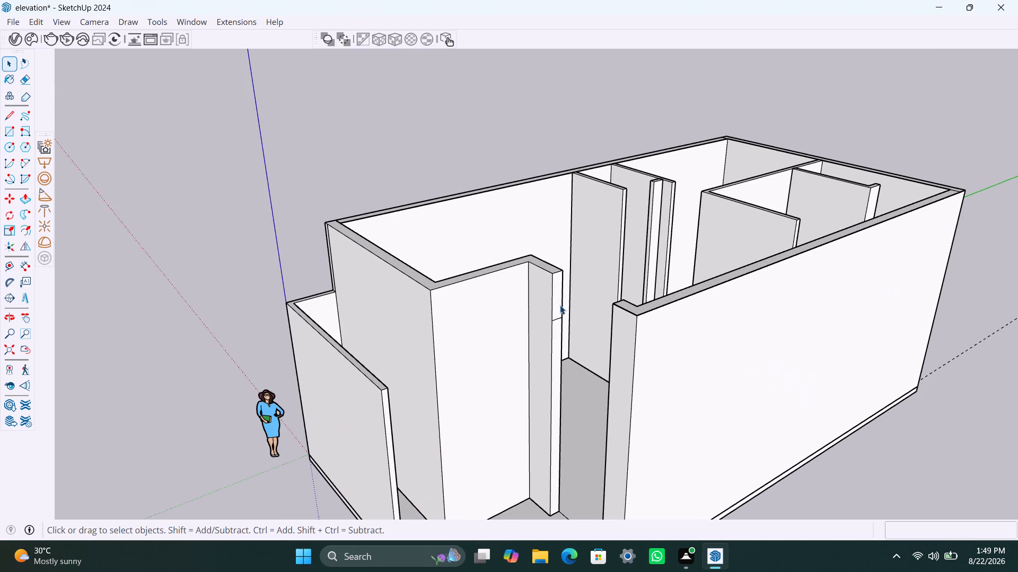
{"action": "key", "text": "ctrl+z"}
{"action": "key", "text": "ctrl+z"}
{"action": "key", "text": "ctrl+z"}
{"action": "key", "text": "ctrl+z"}
{"action": "key", "text": "ctrl+z"}
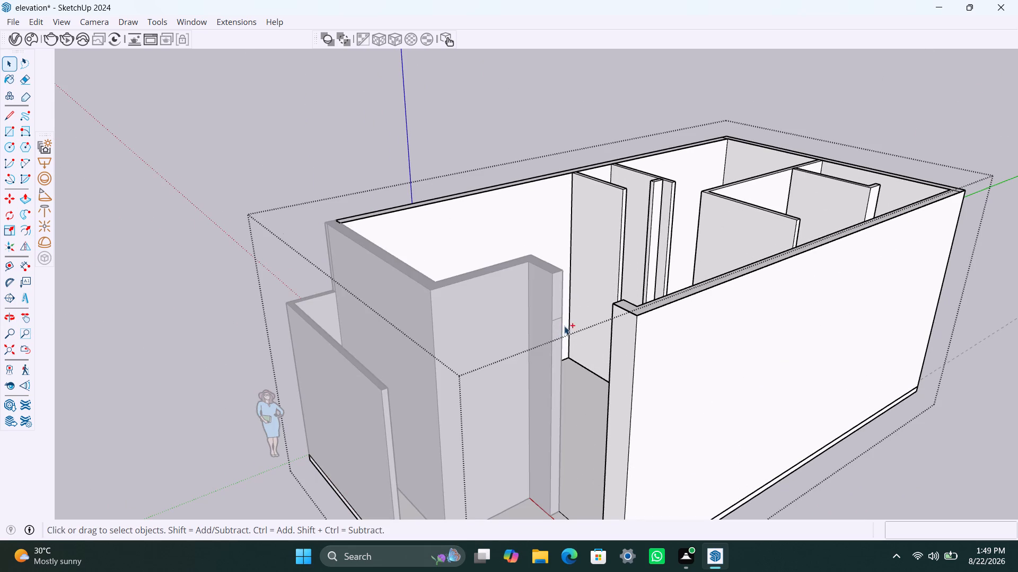
{"action": "key", "text": "ctrl+z"}
{"action": "key", "text": "ctrl+z"}
{"action": "left_click", "coordinate": [856, 446]}
{"action": "triple_click", "coordinate": [900, 472]}
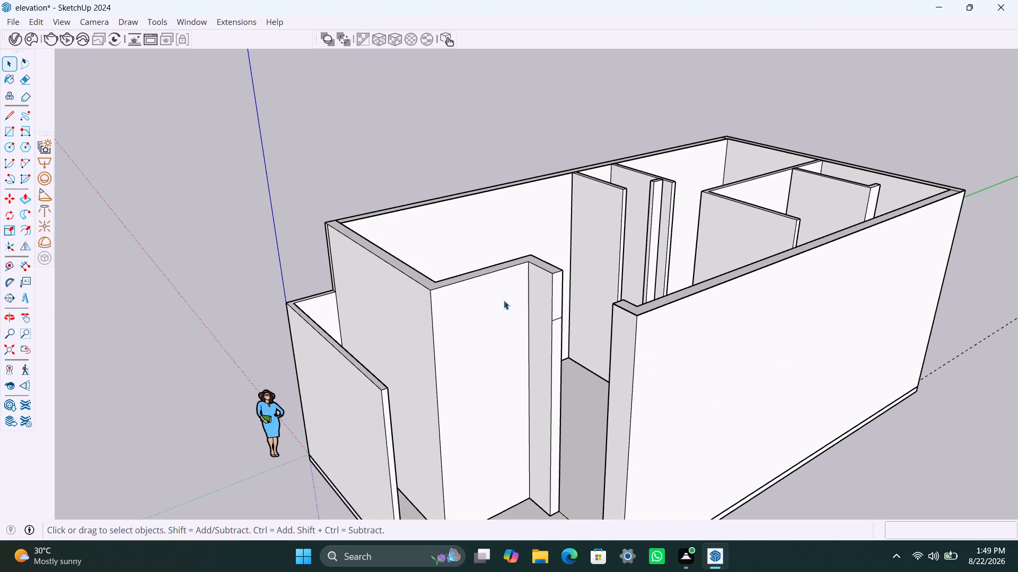
Delete the short horizontal edge on the end face of the recessed entrance wall.
{"action": "left_click", "coordinate": [559, 320]}
{"action": "key", "text": "Delete"}
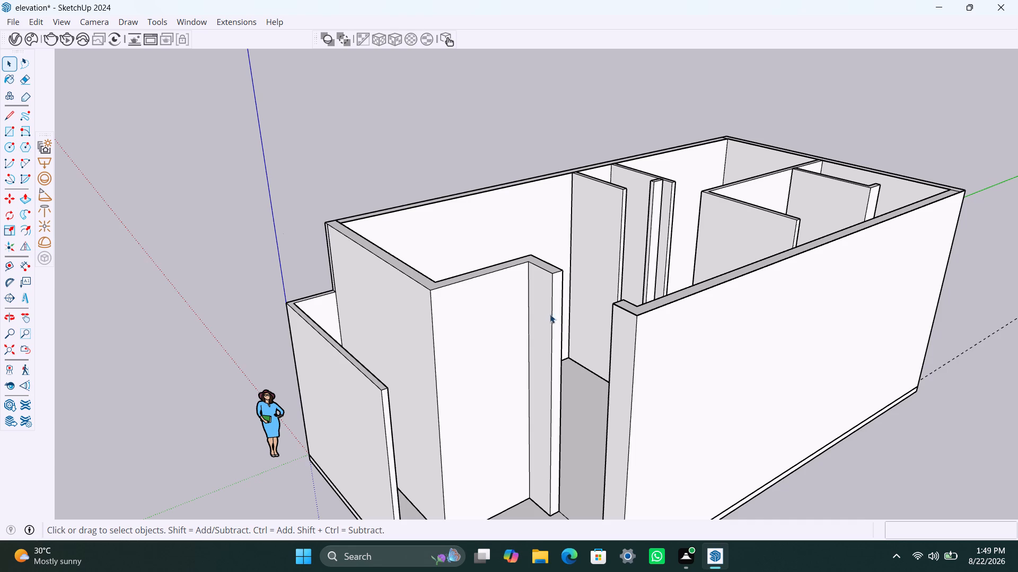
Push/Pull the entrance wall's end face about 4' 11 7/8" to the opposite wall stub, closing the opening.
{"action": "left_click", "coordinate": [558, 305]}
{"action": "key", "text": "p"}
{"action": "left_click", "coordinate": [558, 307]}
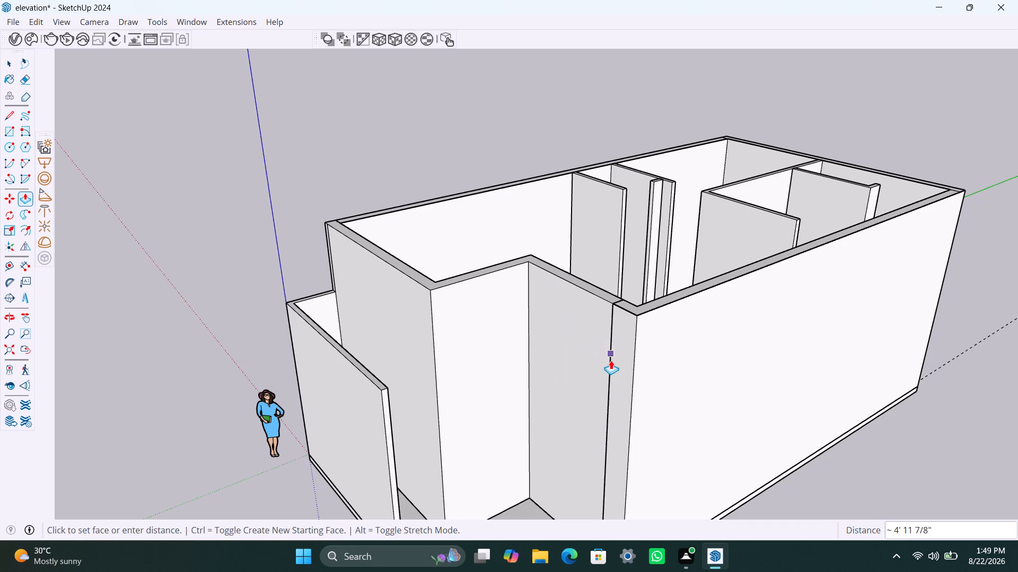
{"action": "left_click", "coordinate": [611, 362]}
{"action": "key", "text": "space"}
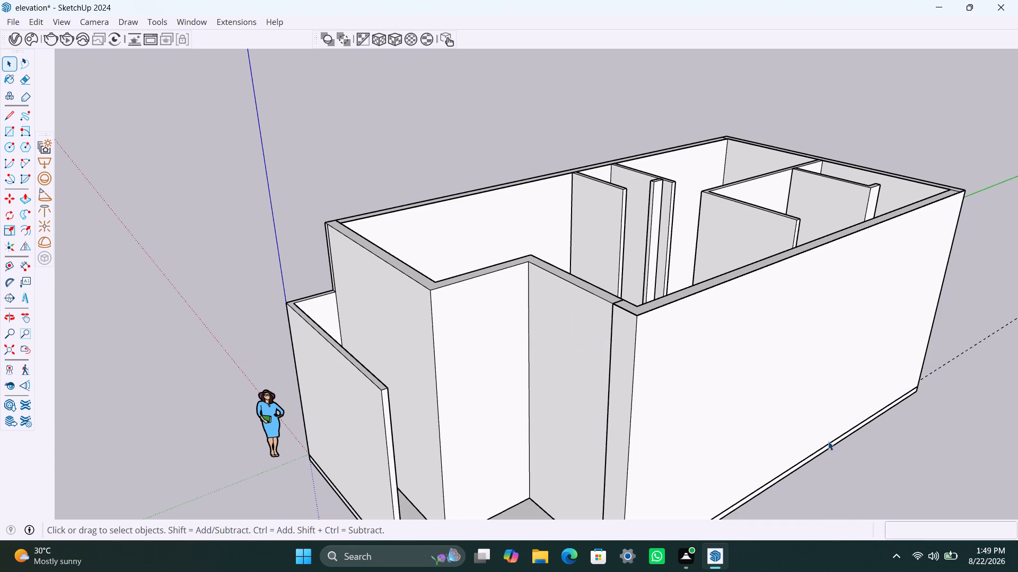
{"action": "left_click", "coordinate": [364, 148]}
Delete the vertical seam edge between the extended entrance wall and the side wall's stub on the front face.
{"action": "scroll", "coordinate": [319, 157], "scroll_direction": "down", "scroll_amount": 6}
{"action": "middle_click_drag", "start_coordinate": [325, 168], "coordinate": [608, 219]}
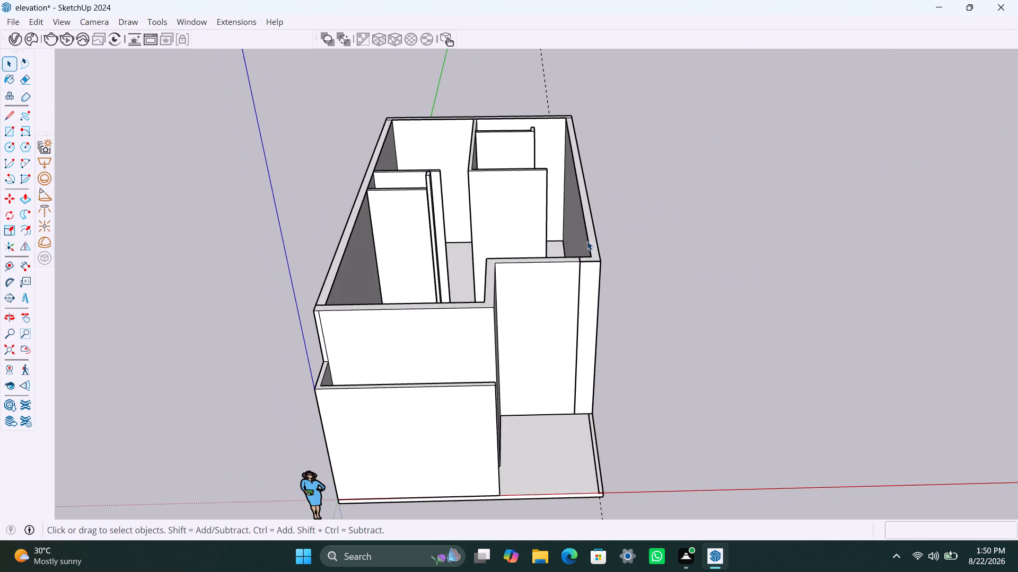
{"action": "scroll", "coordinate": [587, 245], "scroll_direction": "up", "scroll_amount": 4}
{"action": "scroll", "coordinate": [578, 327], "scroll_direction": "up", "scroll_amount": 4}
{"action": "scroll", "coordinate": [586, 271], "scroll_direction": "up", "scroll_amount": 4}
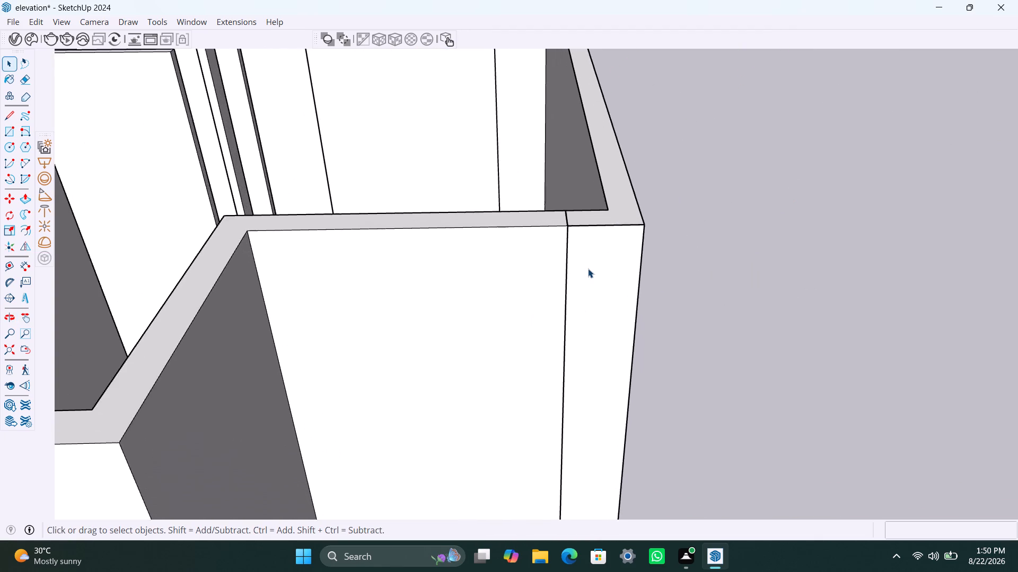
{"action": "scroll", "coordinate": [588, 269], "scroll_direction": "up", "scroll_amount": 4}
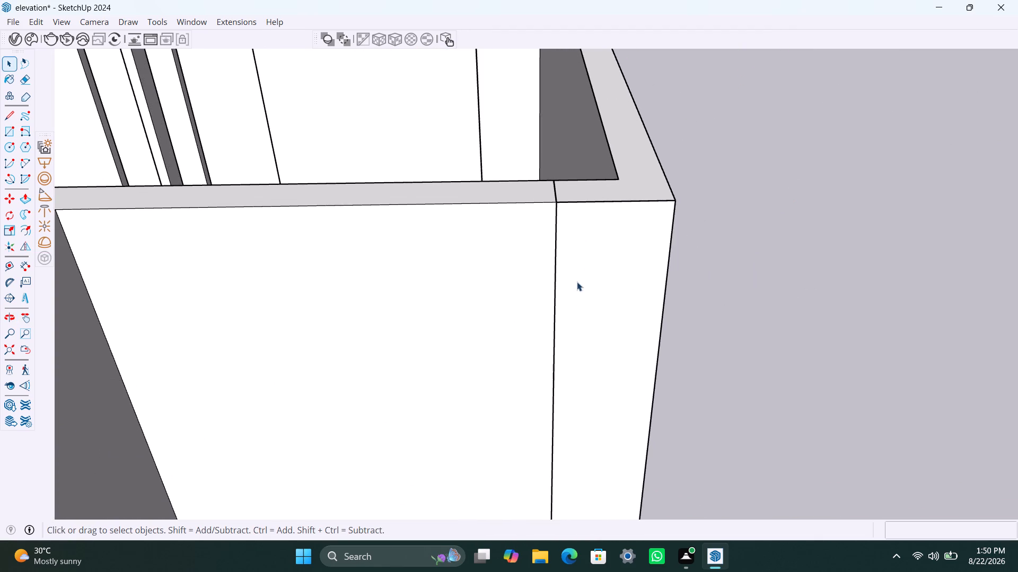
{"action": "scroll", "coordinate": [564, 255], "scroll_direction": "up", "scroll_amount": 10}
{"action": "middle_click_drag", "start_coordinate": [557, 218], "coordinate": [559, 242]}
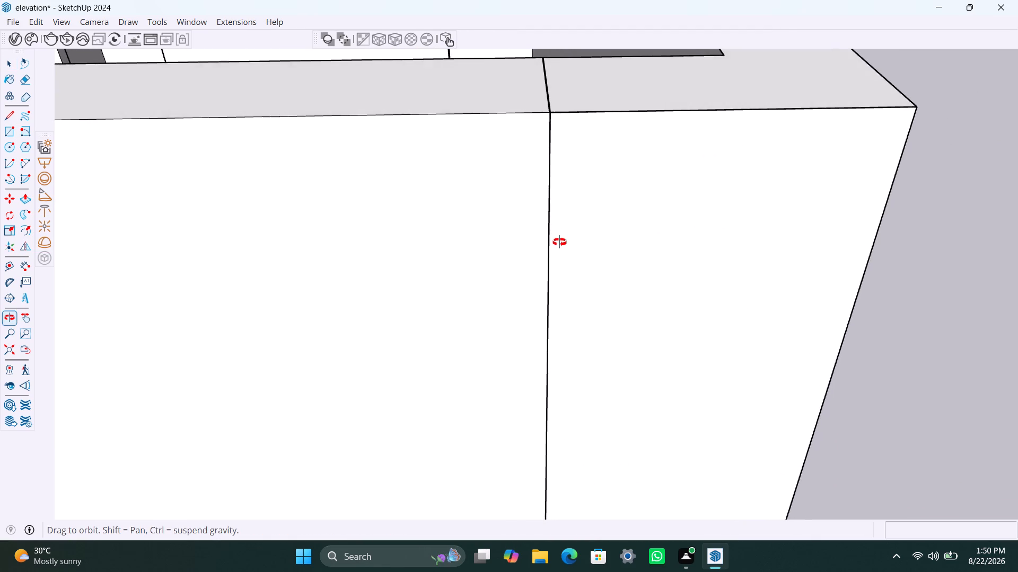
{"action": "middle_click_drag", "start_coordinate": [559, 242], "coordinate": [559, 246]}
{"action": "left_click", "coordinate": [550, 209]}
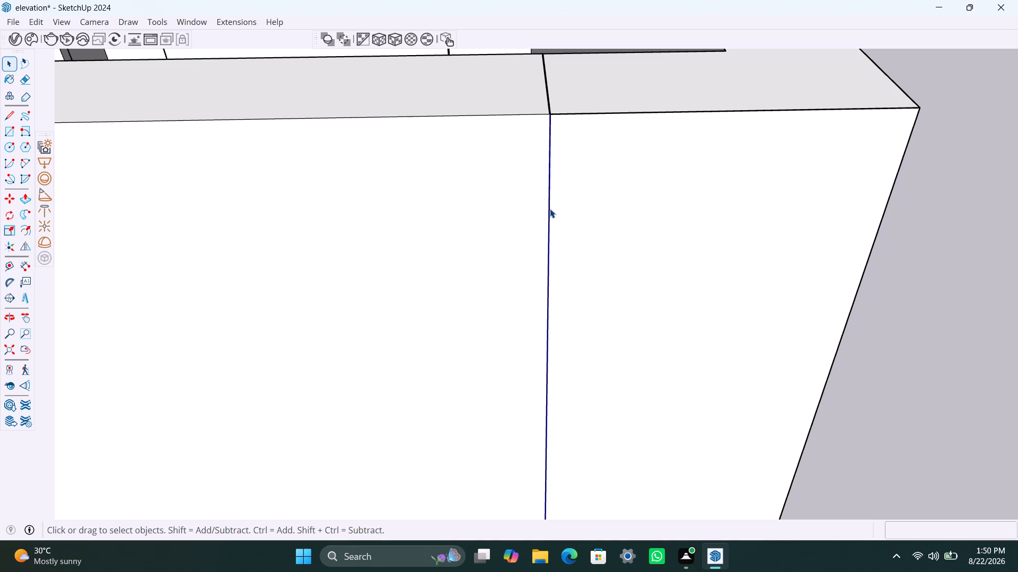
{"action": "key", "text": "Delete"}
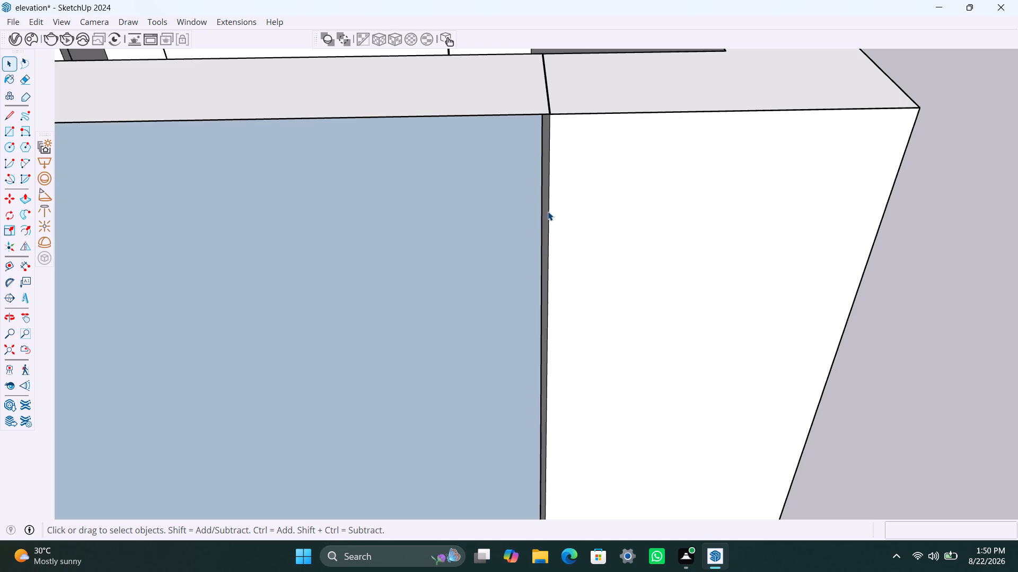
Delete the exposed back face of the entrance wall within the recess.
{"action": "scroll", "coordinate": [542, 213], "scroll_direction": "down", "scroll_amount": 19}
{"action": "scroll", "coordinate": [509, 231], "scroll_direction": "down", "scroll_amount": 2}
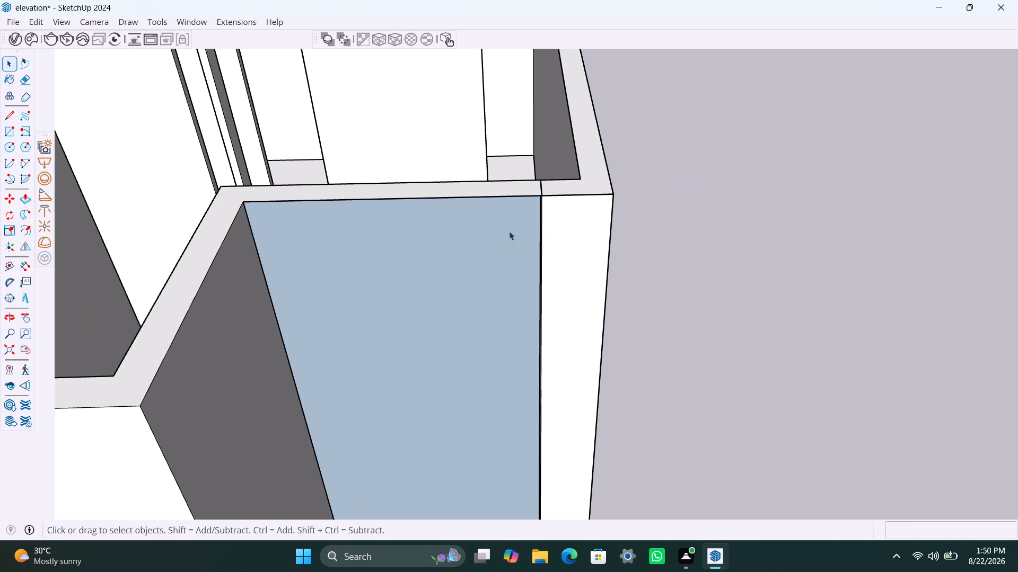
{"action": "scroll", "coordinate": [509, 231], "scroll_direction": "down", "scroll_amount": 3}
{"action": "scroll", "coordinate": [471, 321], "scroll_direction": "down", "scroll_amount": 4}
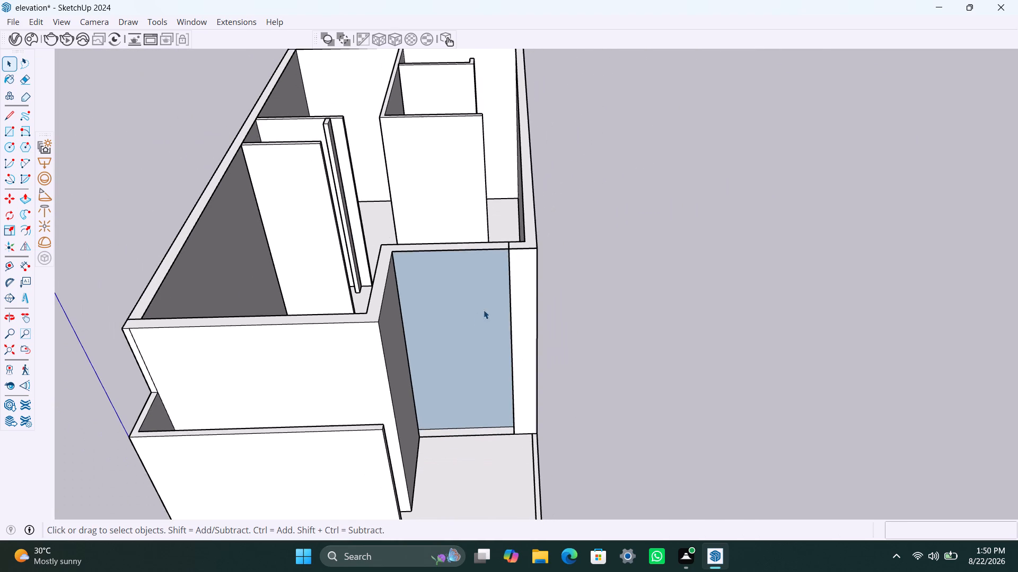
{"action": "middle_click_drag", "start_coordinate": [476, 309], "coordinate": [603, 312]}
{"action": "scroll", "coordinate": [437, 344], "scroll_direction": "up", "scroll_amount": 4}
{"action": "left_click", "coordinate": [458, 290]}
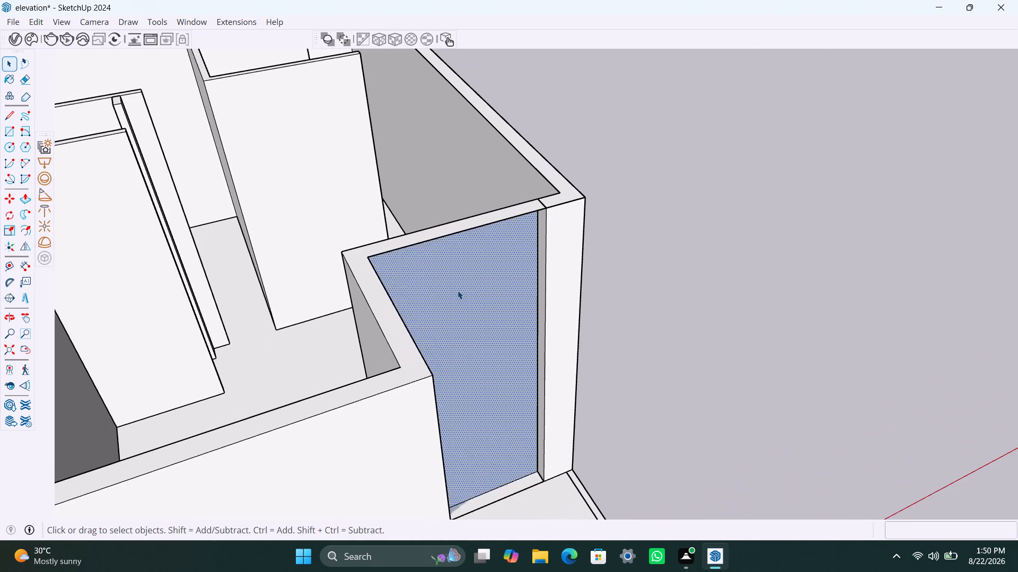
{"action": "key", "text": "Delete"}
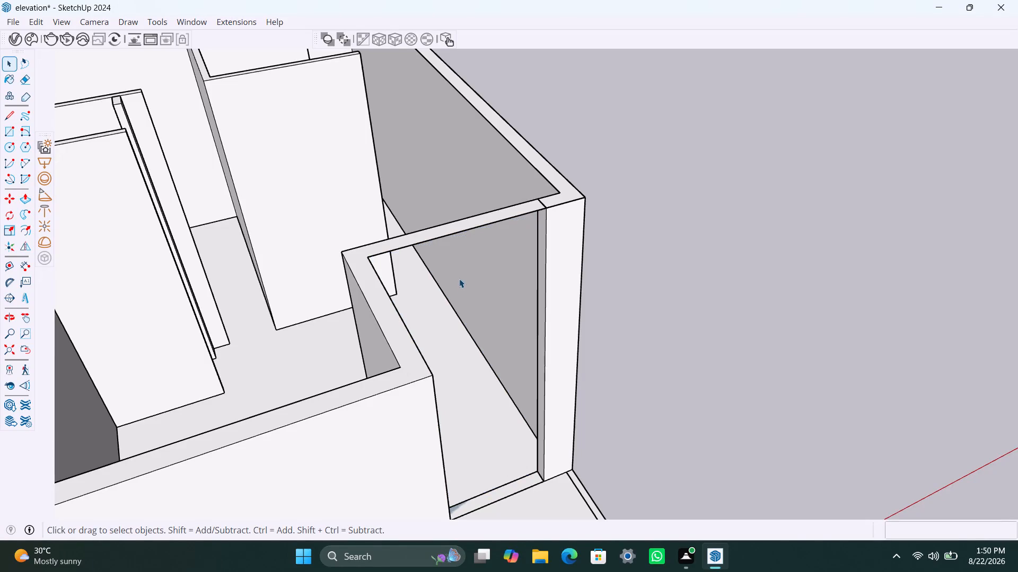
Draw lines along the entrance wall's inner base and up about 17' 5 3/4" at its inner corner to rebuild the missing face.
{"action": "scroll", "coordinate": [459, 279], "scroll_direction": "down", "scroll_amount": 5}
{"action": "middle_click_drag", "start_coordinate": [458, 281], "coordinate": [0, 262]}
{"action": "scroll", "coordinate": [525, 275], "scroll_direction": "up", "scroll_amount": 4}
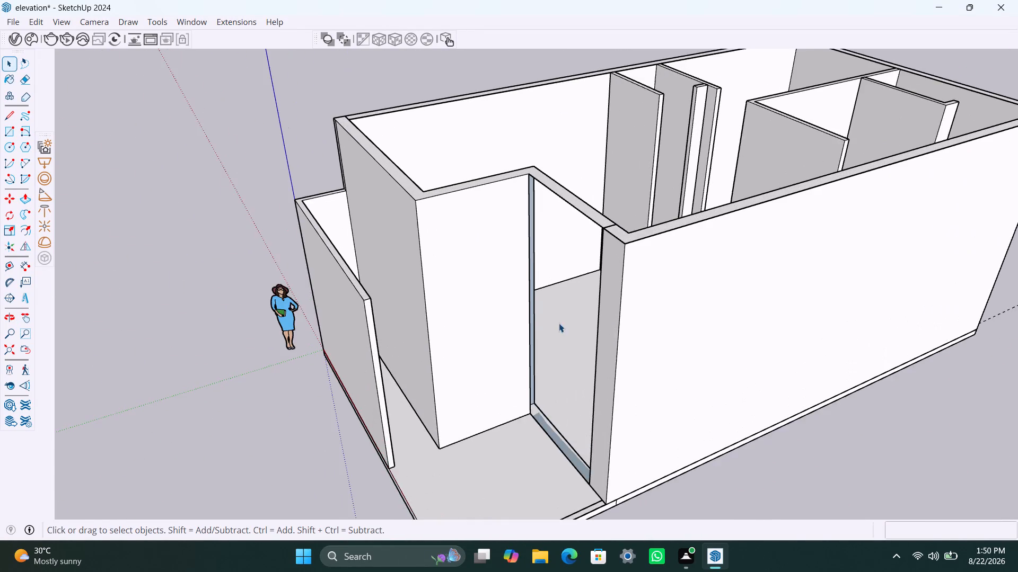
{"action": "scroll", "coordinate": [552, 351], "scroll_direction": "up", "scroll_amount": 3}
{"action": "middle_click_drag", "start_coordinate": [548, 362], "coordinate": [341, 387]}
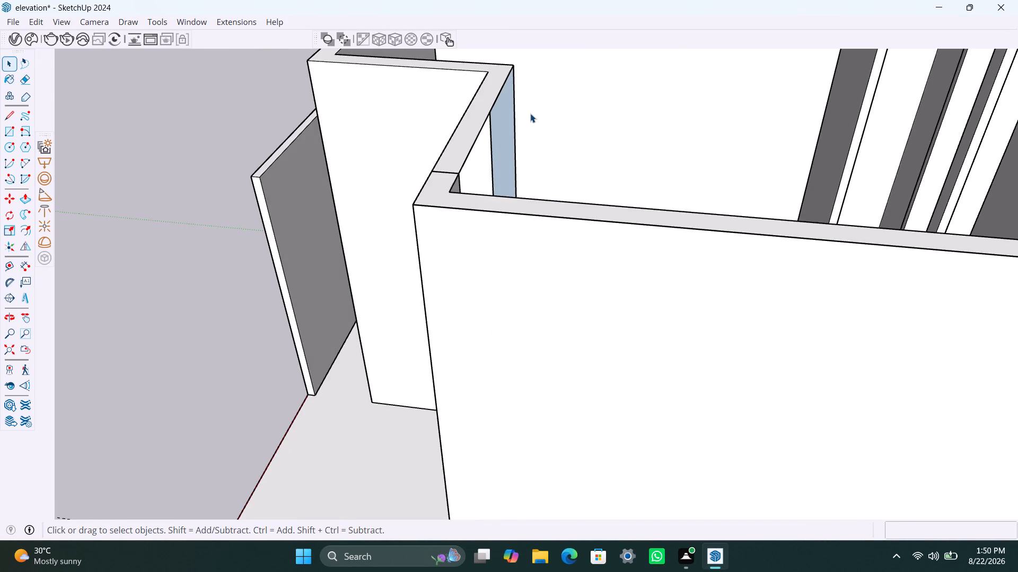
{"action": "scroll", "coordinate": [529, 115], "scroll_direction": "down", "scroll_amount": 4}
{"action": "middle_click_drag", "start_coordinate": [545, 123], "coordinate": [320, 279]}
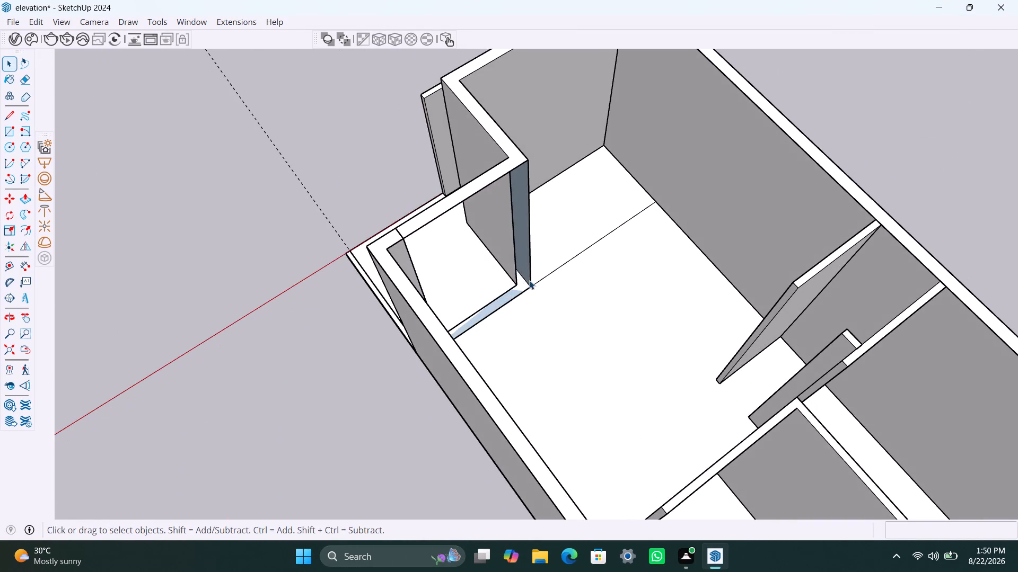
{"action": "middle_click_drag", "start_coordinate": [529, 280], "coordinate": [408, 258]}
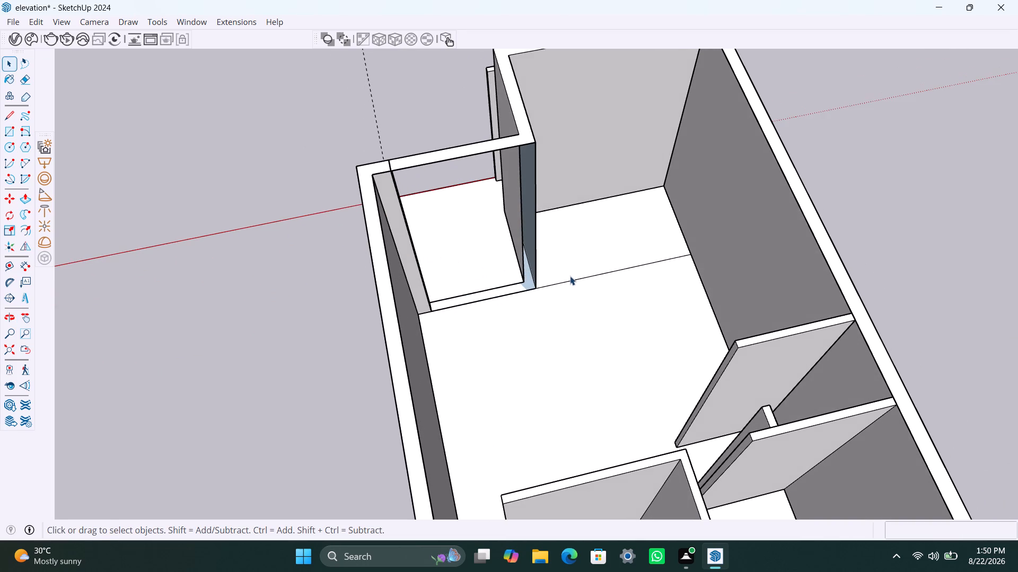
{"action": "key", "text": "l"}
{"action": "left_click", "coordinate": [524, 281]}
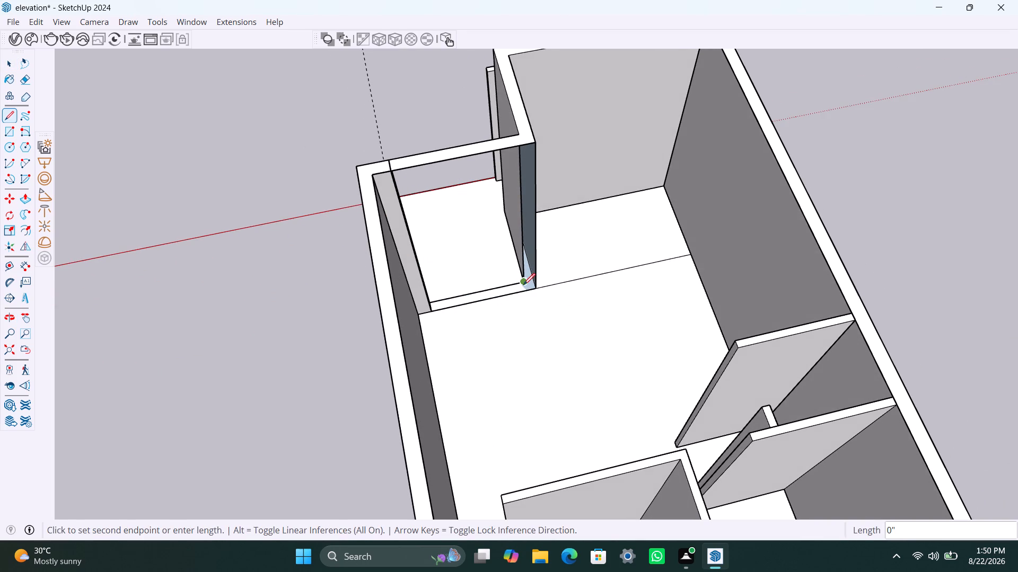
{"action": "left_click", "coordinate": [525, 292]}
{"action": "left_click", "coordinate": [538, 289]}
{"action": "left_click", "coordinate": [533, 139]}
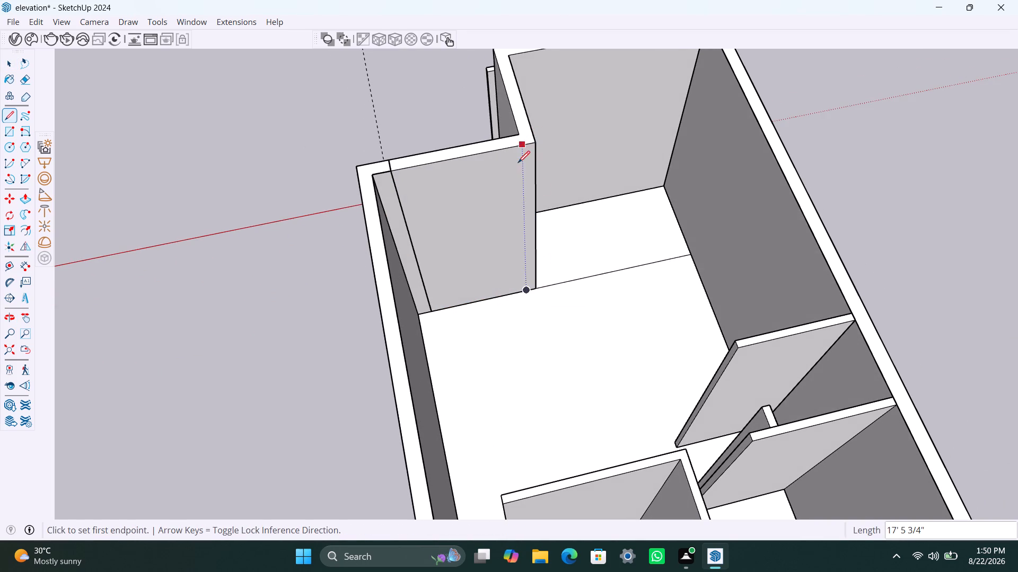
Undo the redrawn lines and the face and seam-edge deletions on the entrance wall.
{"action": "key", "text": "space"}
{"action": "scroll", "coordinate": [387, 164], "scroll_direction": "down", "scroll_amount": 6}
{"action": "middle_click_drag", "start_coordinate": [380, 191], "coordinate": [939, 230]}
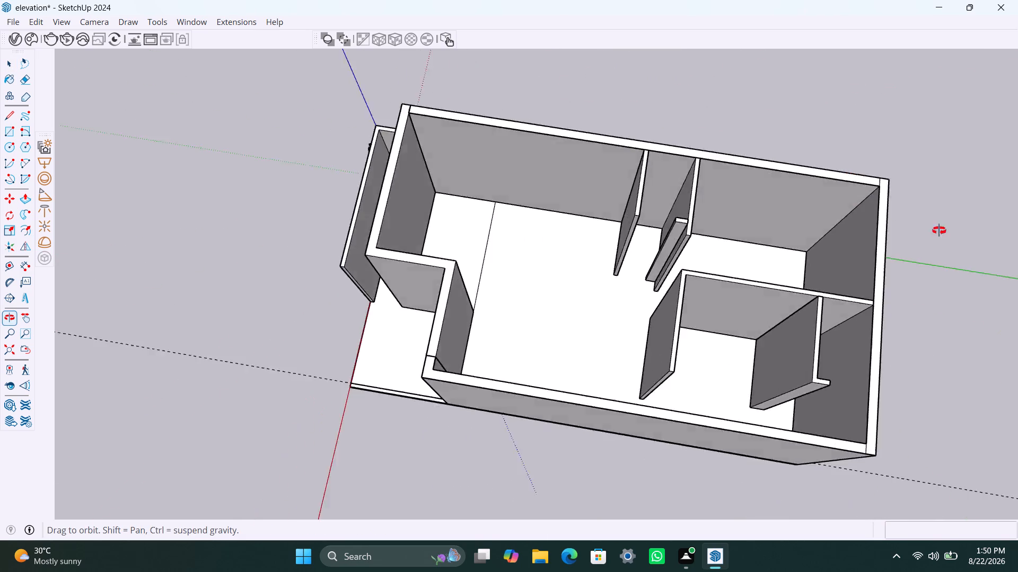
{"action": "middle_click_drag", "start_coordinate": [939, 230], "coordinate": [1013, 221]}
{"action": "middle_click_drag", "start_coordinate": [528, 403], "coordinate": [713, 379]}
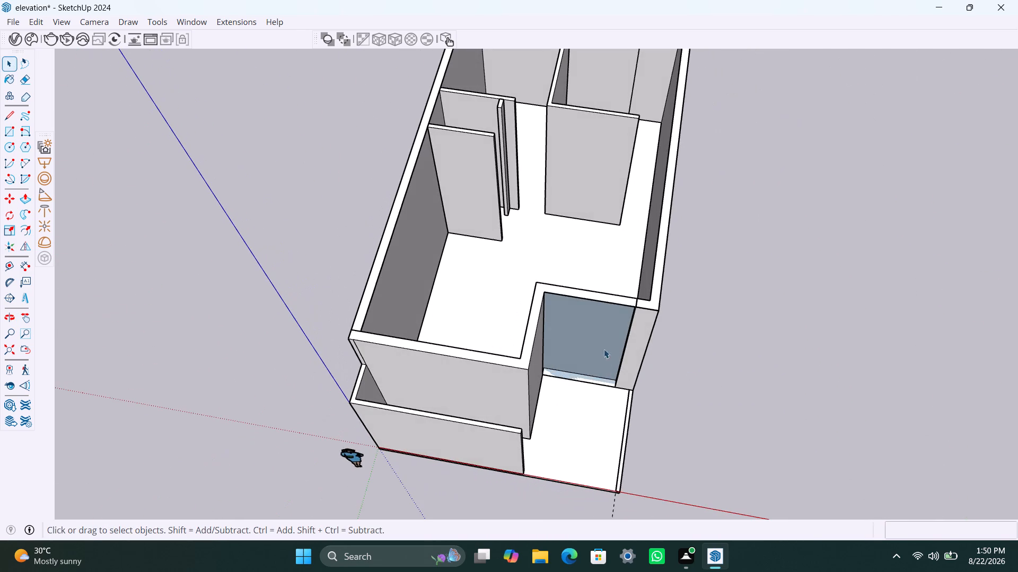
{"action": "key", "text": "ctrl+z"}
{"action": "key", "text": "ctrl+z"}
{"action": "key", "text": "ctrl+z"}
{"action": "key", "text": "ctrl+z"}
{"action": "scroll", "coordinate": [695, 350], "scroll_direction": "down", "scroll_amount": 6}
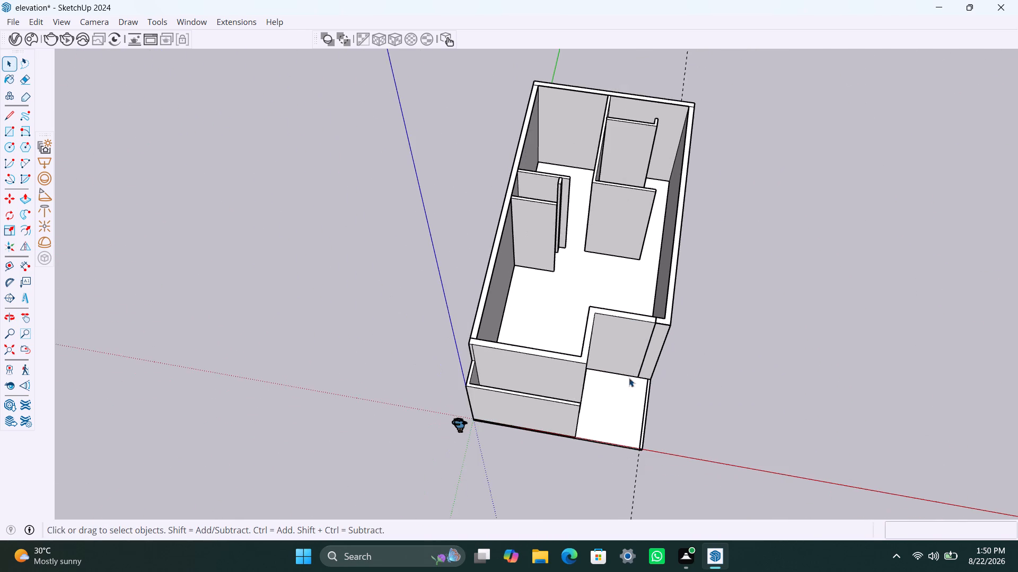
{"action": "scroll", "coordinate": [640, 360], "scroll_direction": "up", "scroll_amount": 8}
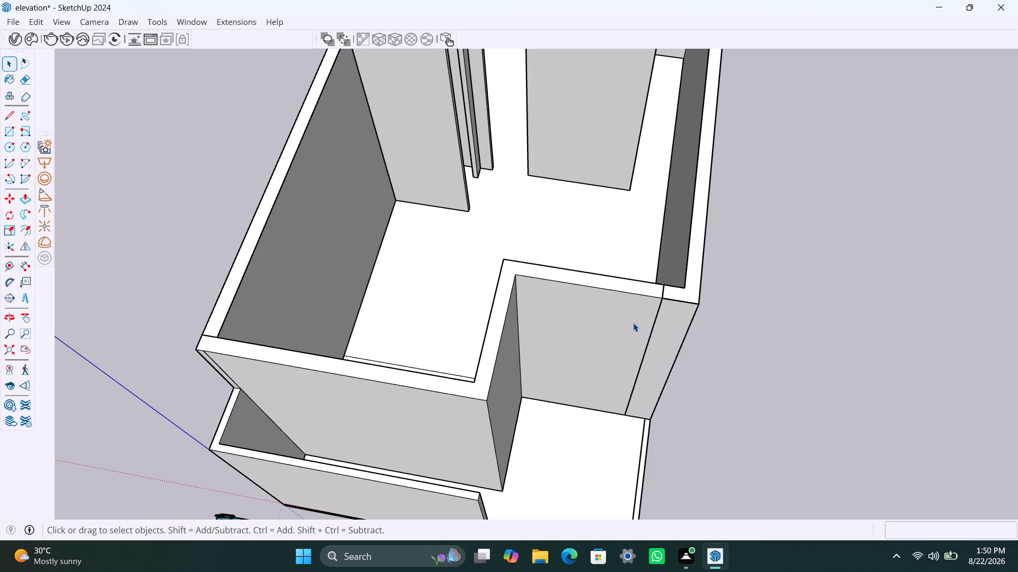
Undo the last extension of the entrance wall across the opening.
{"action": "key", "text": "ctrl+z"}
Inside the house group, Push/Pull the side wall stub's end face about 4' 11 7/8" across the entrance opening to meet the L-shaped wall.
{"action": "middle_click_drag", "start_coordinate": [607, 342], "coordinate": [761, 376]}
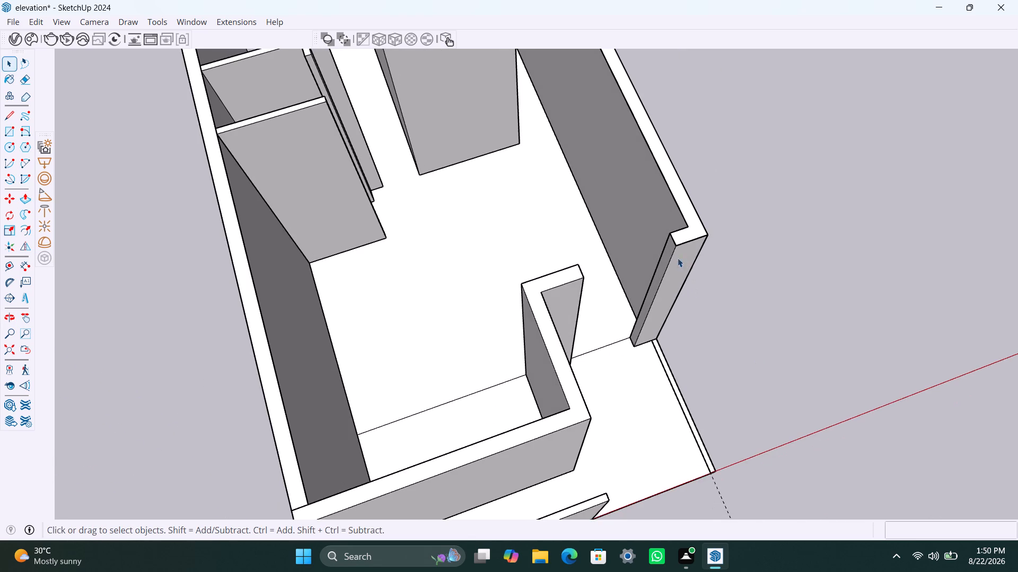
{"action": "scroll", "coordinate": [671, 258], "scroll_direction": "up", "scroll_amount": 4}
{"action": "left_click", "coordinate": [665, 248]}
{"action": "triple_click", "coordinate": [667, 247]}
{"action": "left_click", "coordinate": [669, 246]}
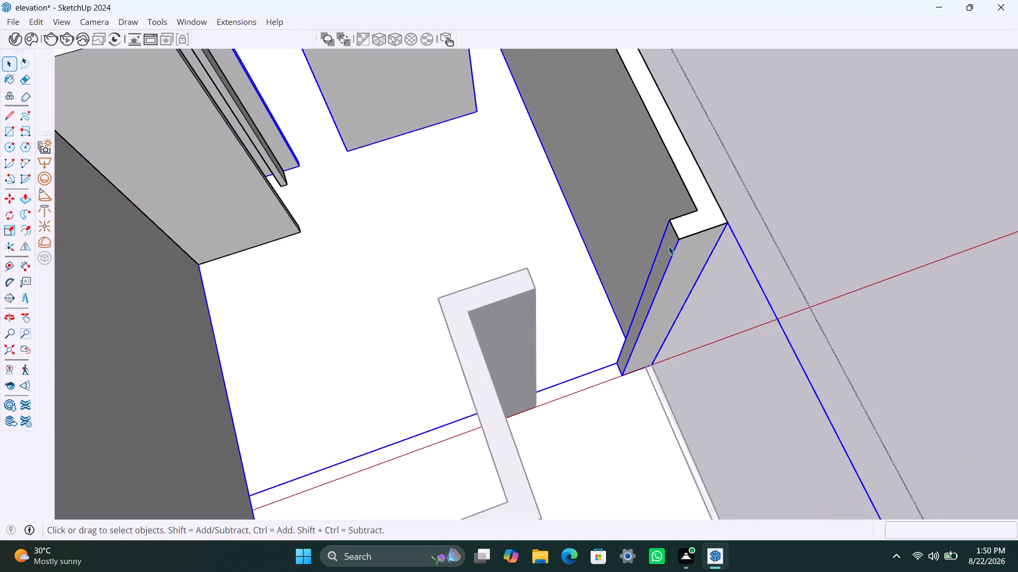
{"action": "left_click", "coordinate": [669, 245]}
{"action": "left_click", "coordinate": [669, 245]}
{"action": "left_click", "coordinate": [669, 246]}
{"action": "left_click", "coordinate": [669, 253]}
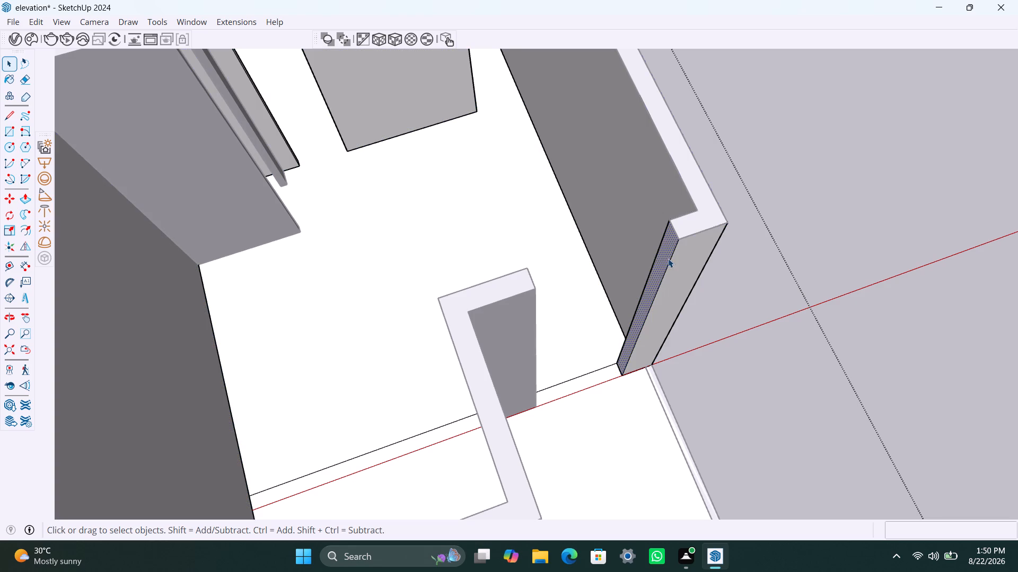
{"action": "left_click", "coordinate": [666, 258]}
{"action": "key", "text": "p"}
{"action": "left_click", "coordinate": [666, 258]}
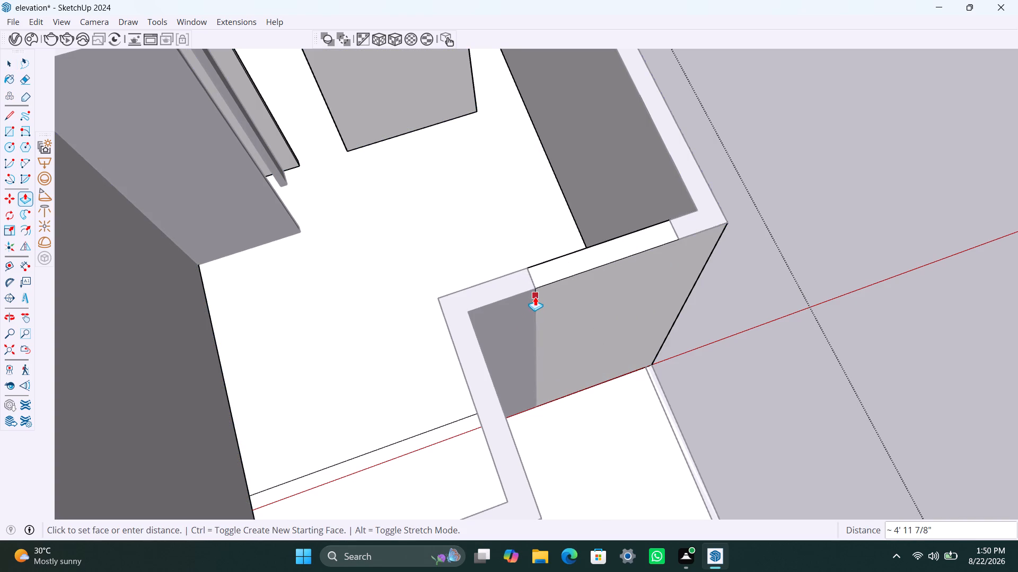
{"action": "left_click", "coordinate": [535, 297]}
{"action": "key", "text": "space"}
{"action": "left_click", "coordinate": [809, 204]}
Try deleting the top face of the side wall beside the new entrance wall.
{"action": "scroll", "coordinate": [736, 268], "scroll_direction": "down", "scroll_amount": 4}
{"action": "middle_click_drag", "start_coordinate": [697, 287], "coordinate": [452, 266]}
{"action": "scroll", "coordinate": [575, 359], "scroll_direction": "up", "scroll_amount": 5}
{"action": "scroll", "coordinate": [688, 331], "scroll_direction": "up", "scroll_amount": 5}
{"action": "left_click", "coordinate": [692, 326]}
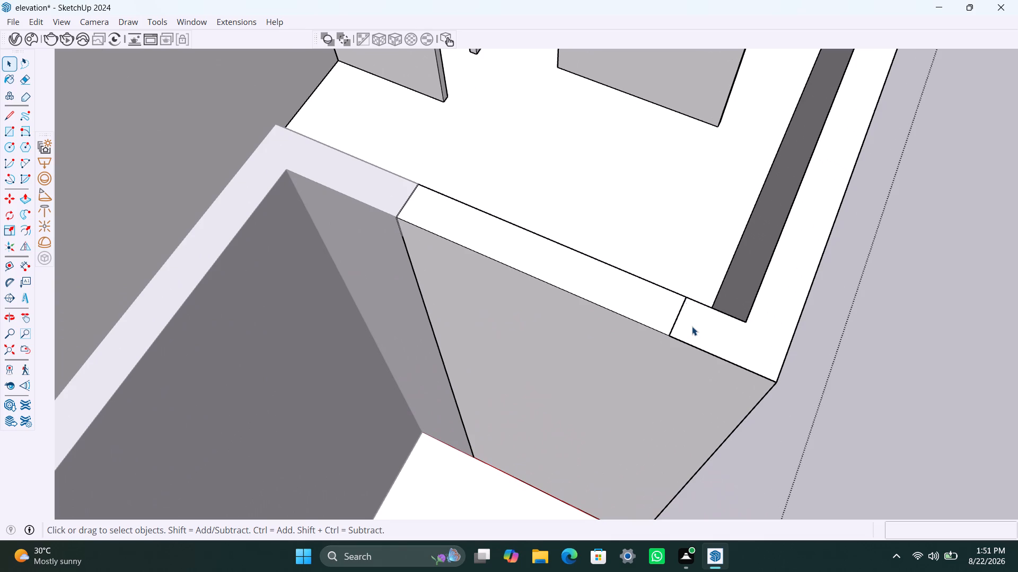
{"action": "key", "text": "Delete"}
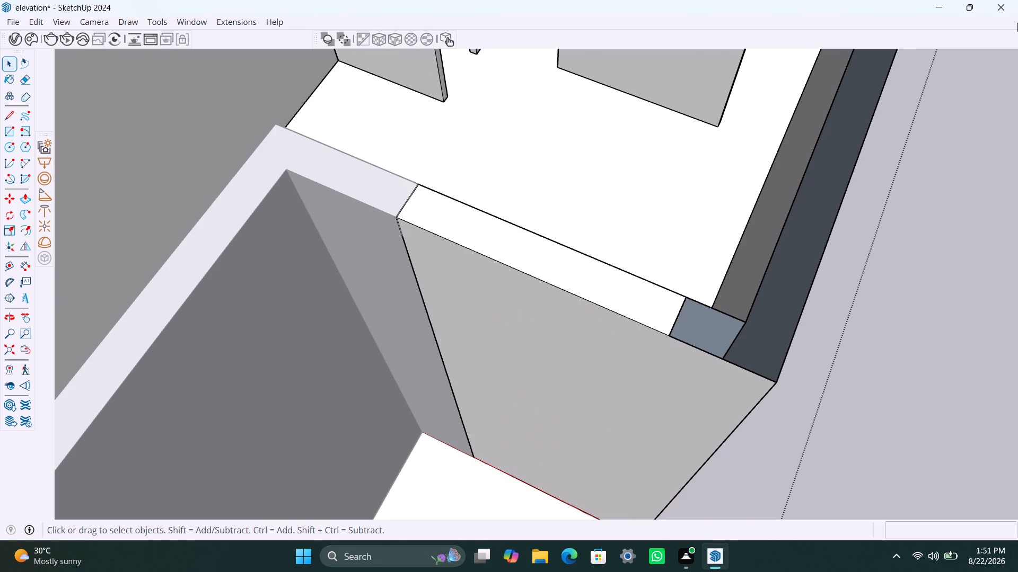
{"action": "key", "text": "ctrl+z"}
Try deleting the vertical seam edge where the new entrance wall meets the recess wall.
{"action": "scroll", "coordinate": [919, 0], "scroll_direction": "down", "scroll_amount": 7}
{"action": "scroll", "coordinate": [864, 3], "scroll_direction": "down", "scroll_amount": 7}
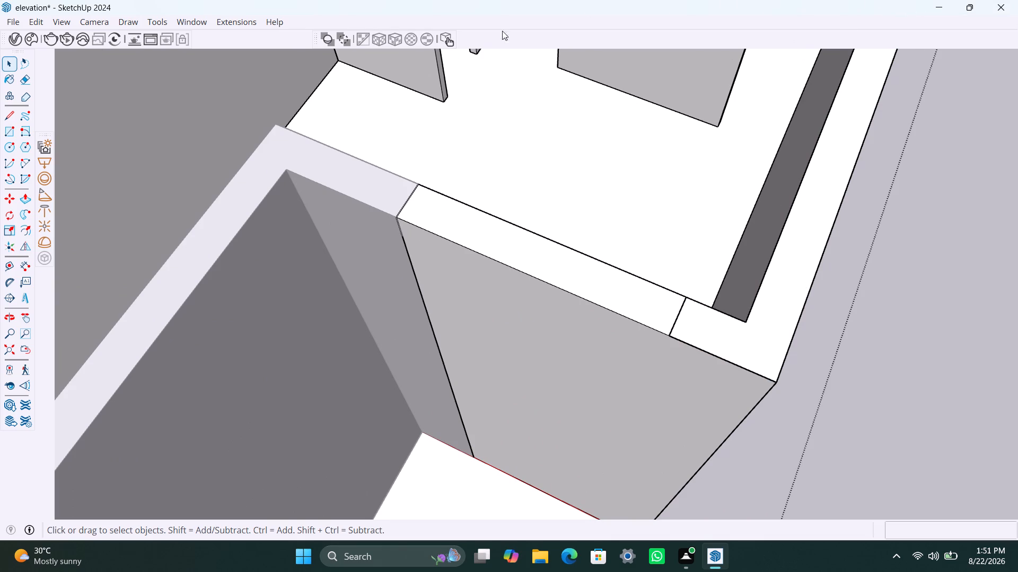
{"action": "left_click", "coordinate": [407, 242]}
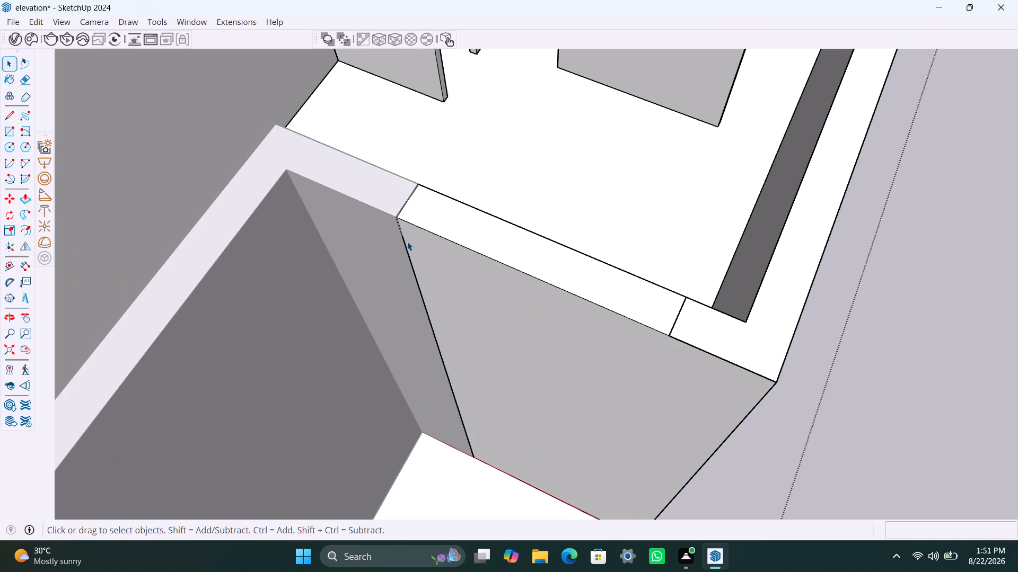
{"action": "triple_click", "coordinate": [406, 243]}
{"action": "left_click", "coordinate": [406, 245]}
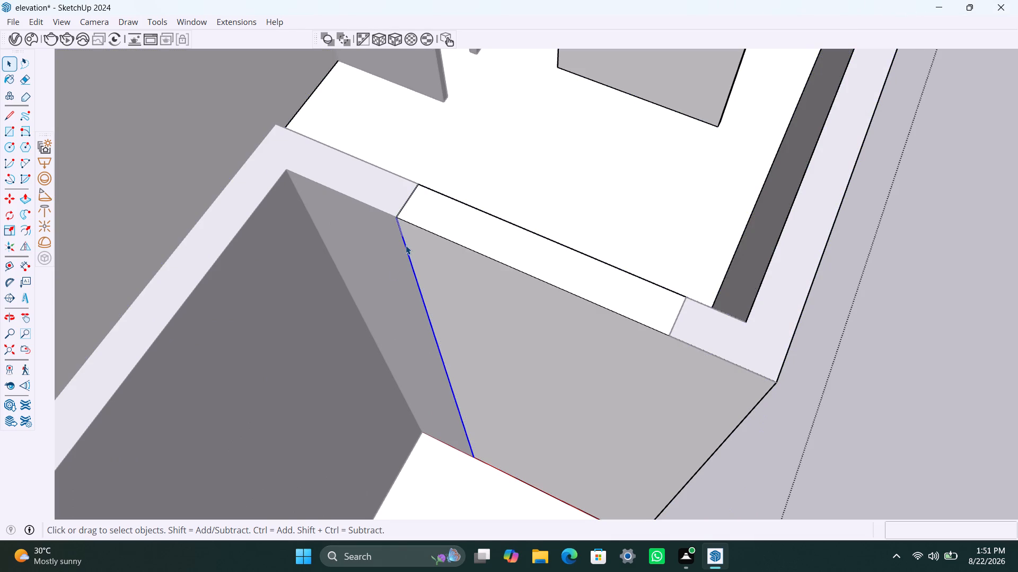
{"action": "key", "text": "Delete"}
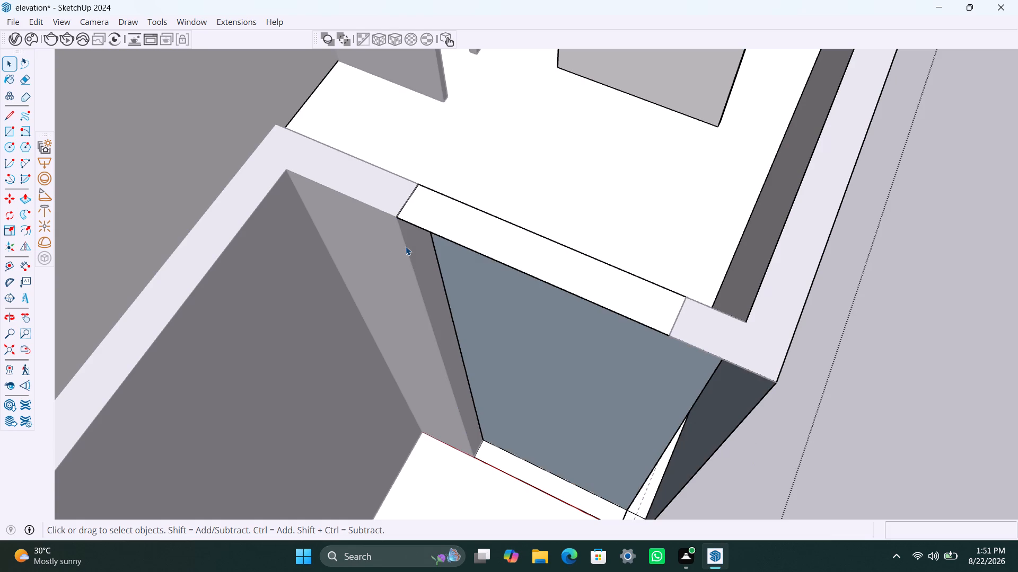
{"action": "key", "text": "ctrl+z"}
Push/Pull the narrow strip along the porch's open side up 12' 5 3/4" to match the low front wall's height.
{"action": "scroll", "coordinate": [476, 237], "scroll_direction": "down", "scroll_amount": 14}
{"action": "triple_click", "coordinate": [785, 226]}
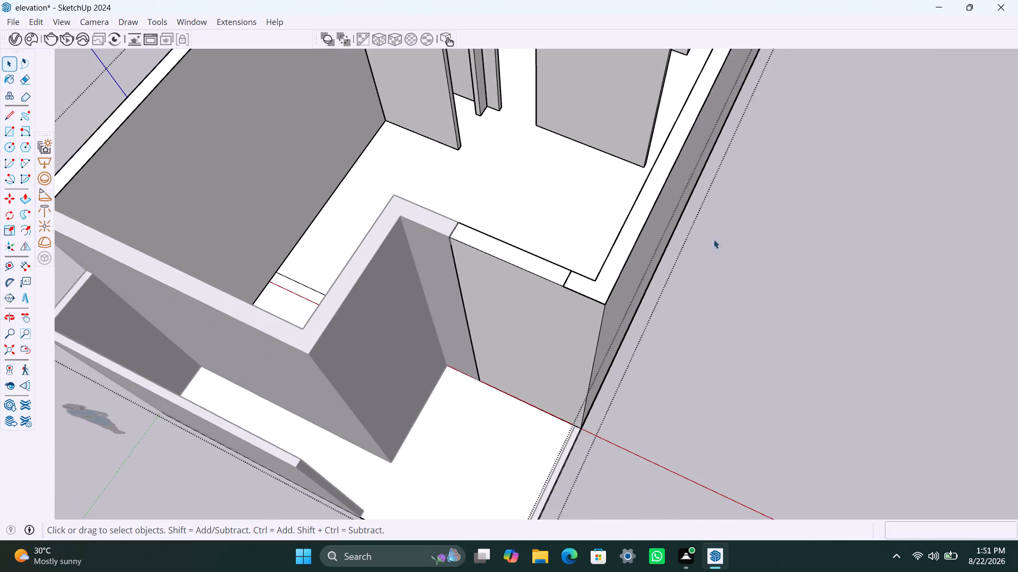
{"action": "scroll", "coordinate": [487, 332], "scroll_direction": "down", "scroll_amount": 14}
{"action": "middle_click_drag", "start_coordinate": [467, 350], "coordinate": [540, 329]}
{"action": "triple_click", "coordinate": [641, 298]}
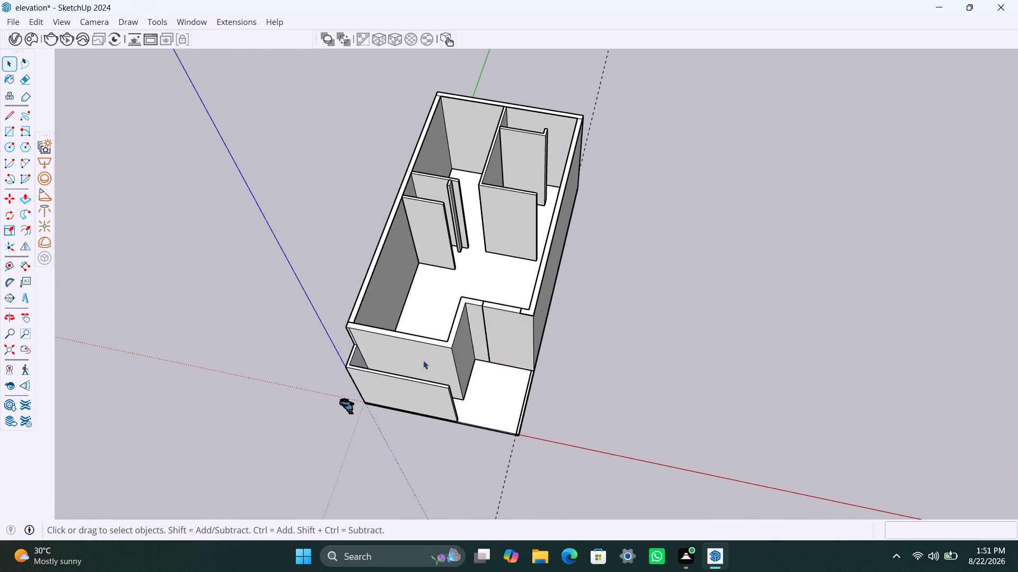
{"action": "scroll", "coordinate": [423, 362], "scroll_direction": "down", "scroll_amount": 5}
{"action": "middle_click_drag", "start_coordinate": [433, 381], "coordinate": [490, 350]}
{"action": "scroll", "coordinate": [454, 391], "scroll_direction": "up", "scroll_amount": 2}
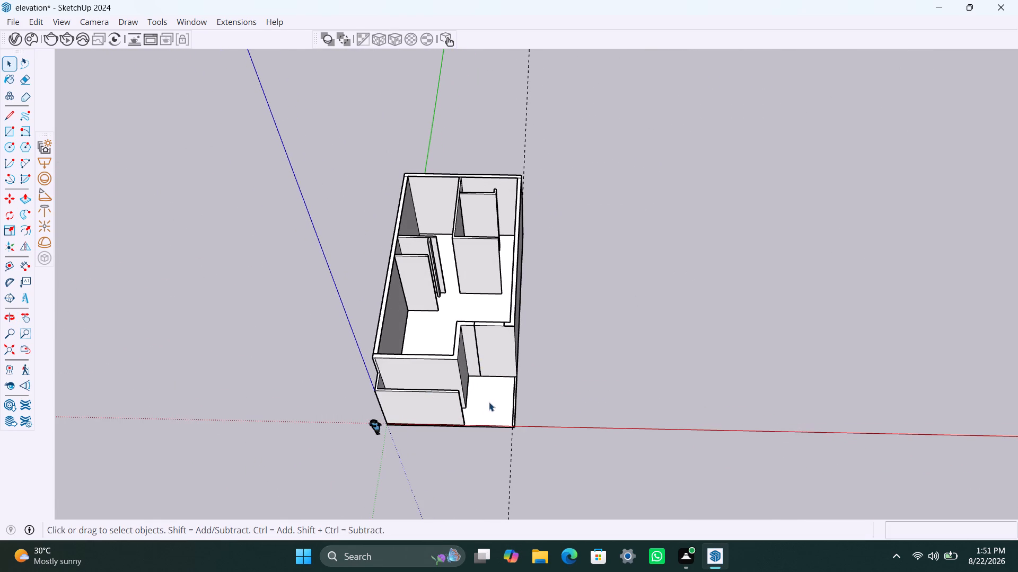
{"action": "scroll", "coordinate": [499, 402], "scroll_direction": "up", "scroll_amount": 10}
{"action": "left_click", "coordinate": [533, 369]}
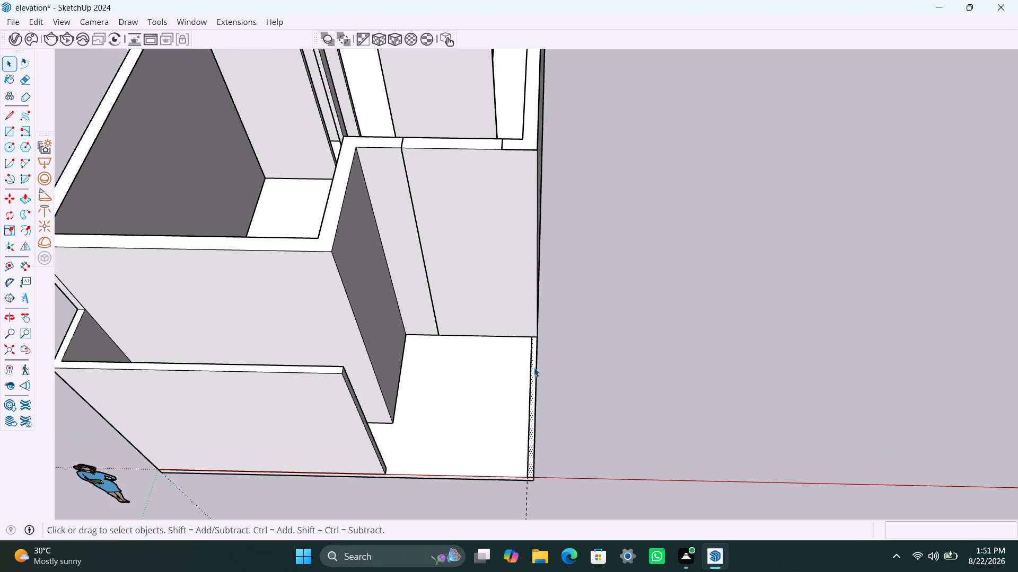
{"action": "left_click", "coordinate": [534, 368]}
{"action": "scroll", "coordinate": [533, 365], "scroll_direction": "up", "scroll_amount": 5}
{"action": "left_click", "coordinate": [534, 356]}
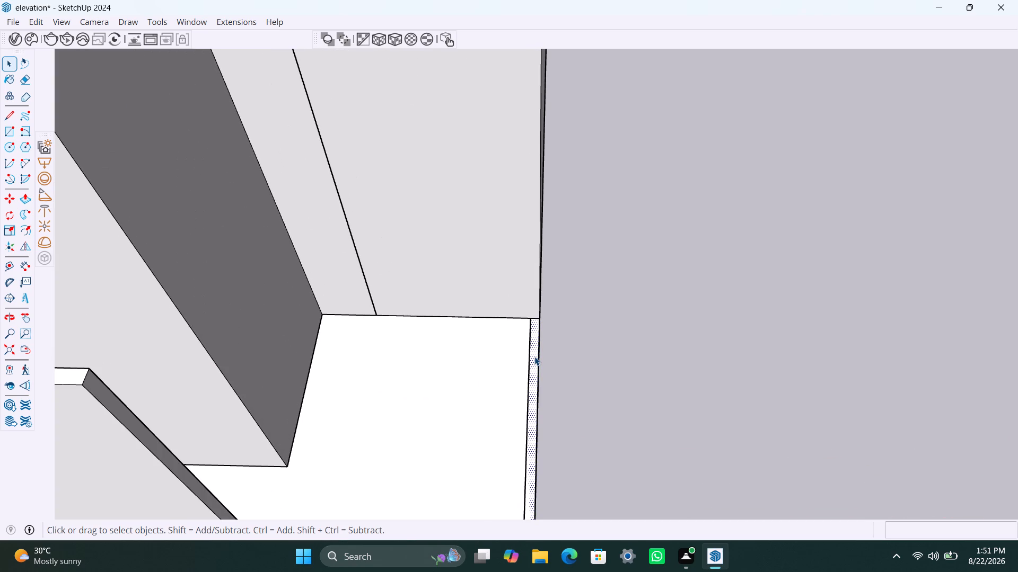
{"action": "key", "text": "p"}
{"action": "left_click", "coordinate": [534, 356]}
{"action": "left_click", "coordinate": [77, 373]}
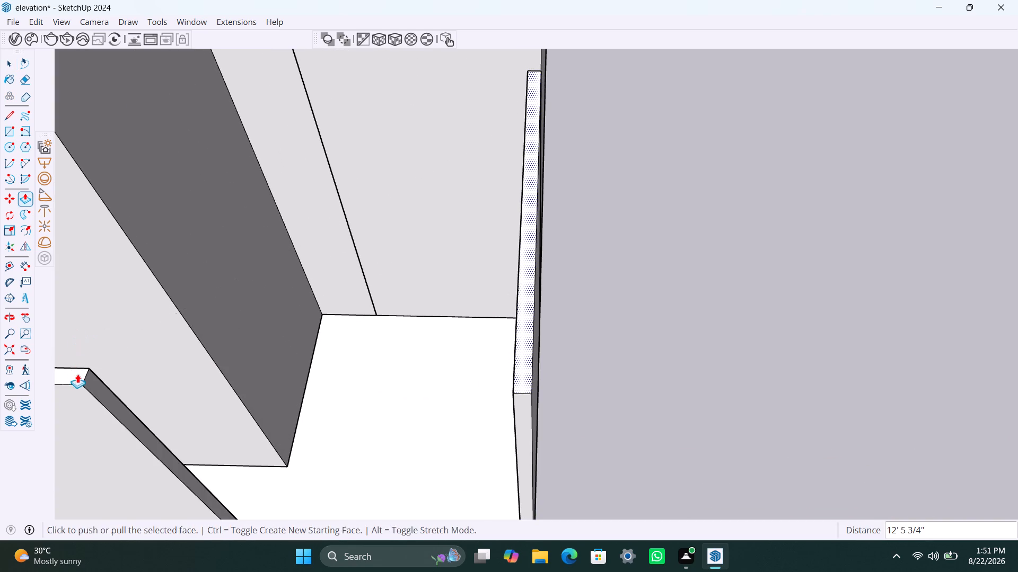
{"action": "key", "text": "space"}
{"action": "left_click", "coordinate": [694, 262]}
Examine the raised porch side wall, the front walls and the long side face of the house.
{"action": "scroll", "coordinate": [595, 312], "scroll_direction": "down", "scroll_amount": 16}
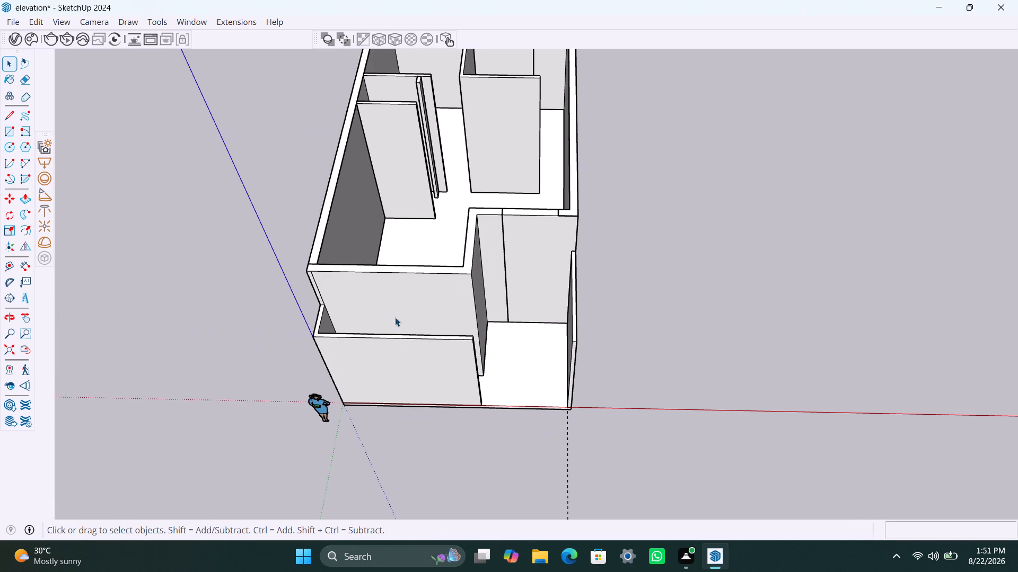
{"action": "scroll", "coordinate": [366, 288], "scroll_direction": "down", "scroll_amount": 5}
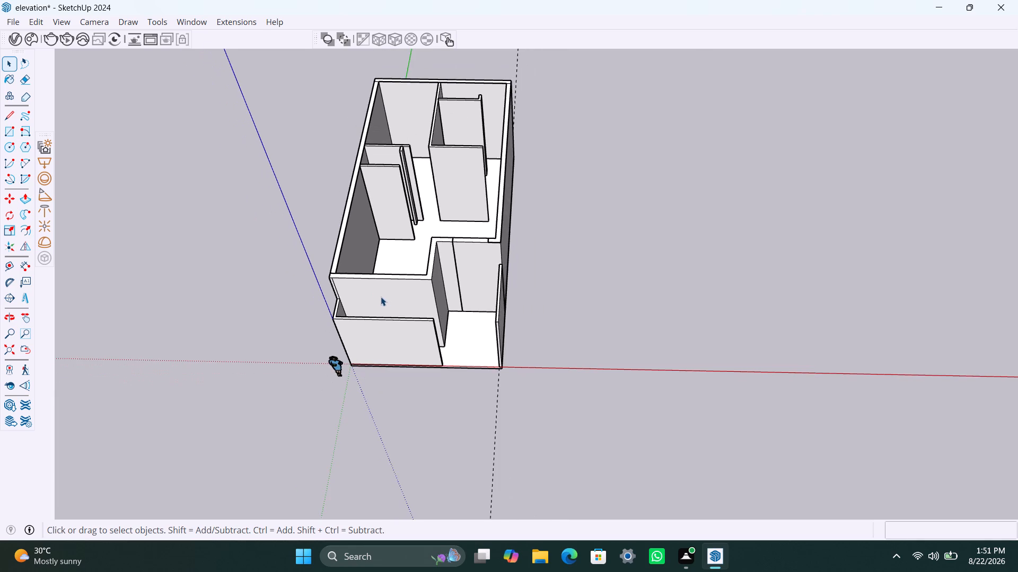
{"action": "middle_click_drag", "start_coordinate": [382, 297], "coordinate": [465, 283], "text": "shift"}
{"action": "scroll", "coordinate": [427, 283], "scroll_direction": "up", "scroll_amount": 6}
{"action": "middle_click_drag", "start_coordinate": [421, 277], "coordinate": [589, 236]}
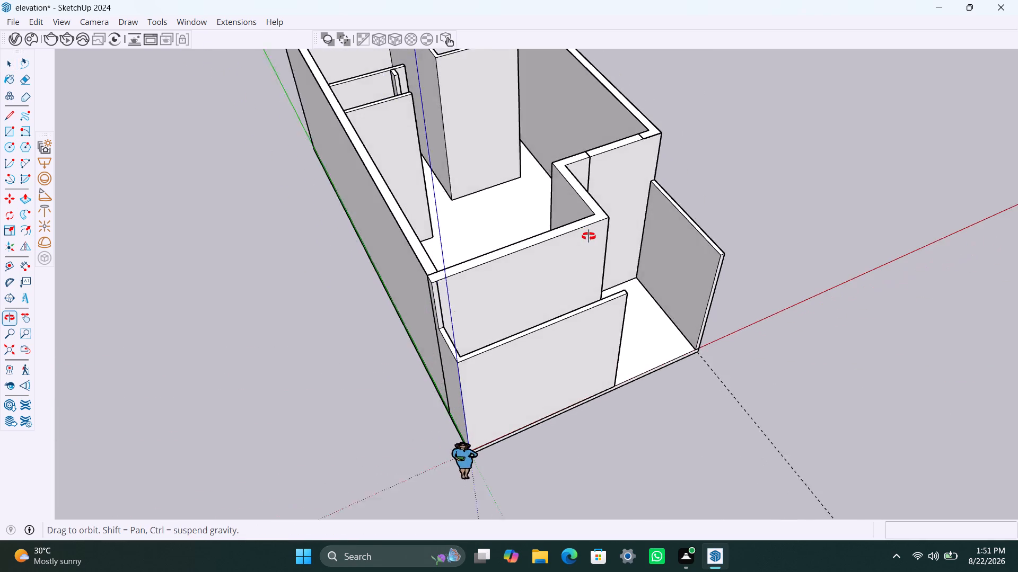
{"action": "middle_click_drag", "start_coordinate": [589, 236], "coordinate": [590, 235]}
{"action": "scroll", "coordinate": [427, 322], "scroll_direction": "up", "scroll_amount": 4}
{"action": "middle_click_drag", "start_coordinate": [442, 316], "coordinate": [604, 242]}
{"action": "scroll", "coordinate": [527, 269], "scroll_direction": "up", "scroll_amount": 3}
{"action": "left_click", "coordinate": [524, 241]}
Run FixIt 101 on the whole house, leaving the scale figure out of the selection.
{"action": "scroll", "coordinate": [526, 200], "scroll_direction": "down", "scroll_amount": 8}
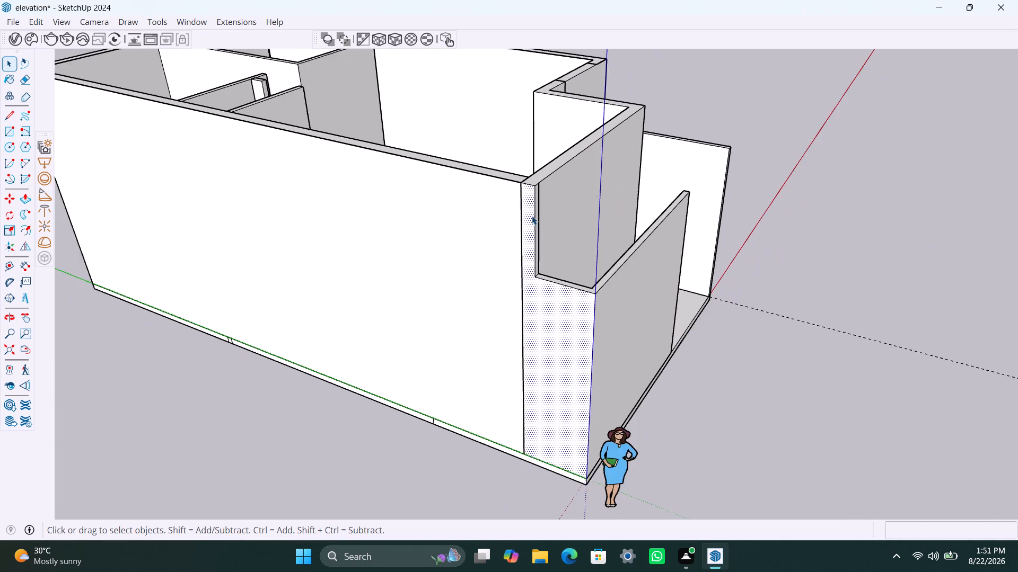
{"action": "scroll", "coordinate": [532, 216], "scroll_direction": "down", "scroll_amount": 8}
{"action": "middle_click_drag", "start_coordinate": [576, 238], "coordinate": [254, 289]}
{"action": "scroll", "coordinate": [503, 204], "scroll_direction": "down", "scroll_amount": 7}
{"action": "middle_click_drag", "start_coordinate": [529, 239], "coordinate": [515, 332]}
{"action": "left_click_drag", "start_coordinate": [416, 87], "coordinate": [669, 419]}
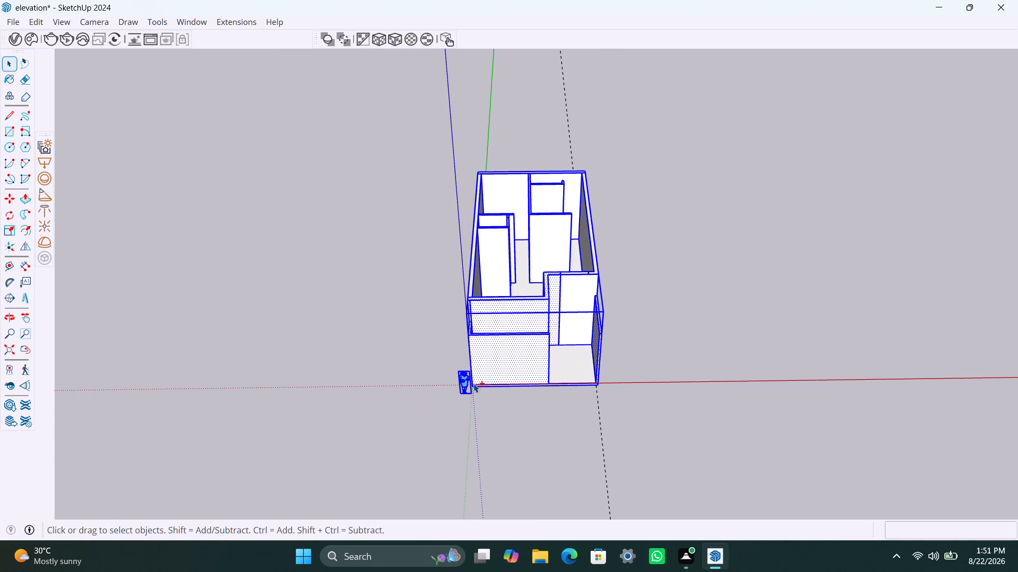
{"action": "left_click", "coordinate": [469, 383], "text": "shift"}
{"action": "right_click", "coordinate": [485, 334]}
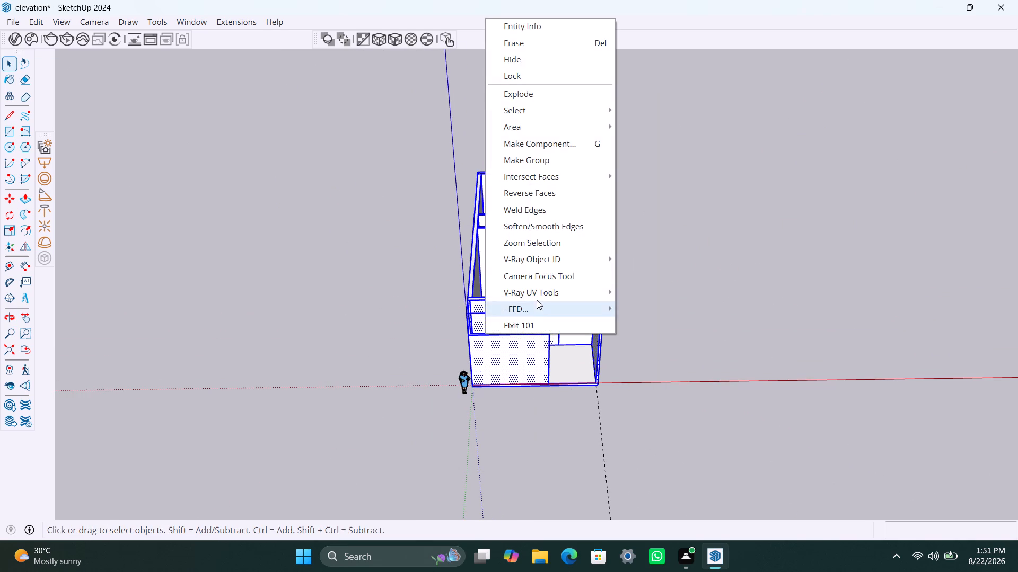
{"action": "left_click", "coordinate": [534, 320]}
{"action": "left_click", "coordinate": [564, 333]}
{"action": "left_click", "coordinate": [659, 328]}
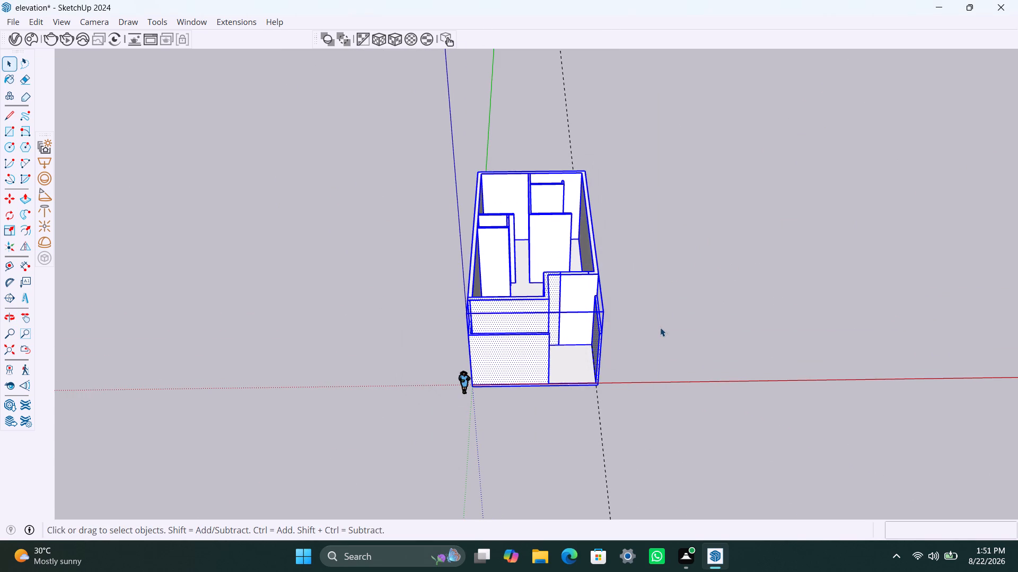
Copy the whole house without the scale figure upward by about 18' 2 7/16" as a second storey.
{"action": "left_click", "coordinate": [523, 368]}
{"action": "left_click", "coordinate": [634, 360]}
{"action": "left_click_drag", "start_coordinate": [458, 148], "coordinate": [617, 425]}
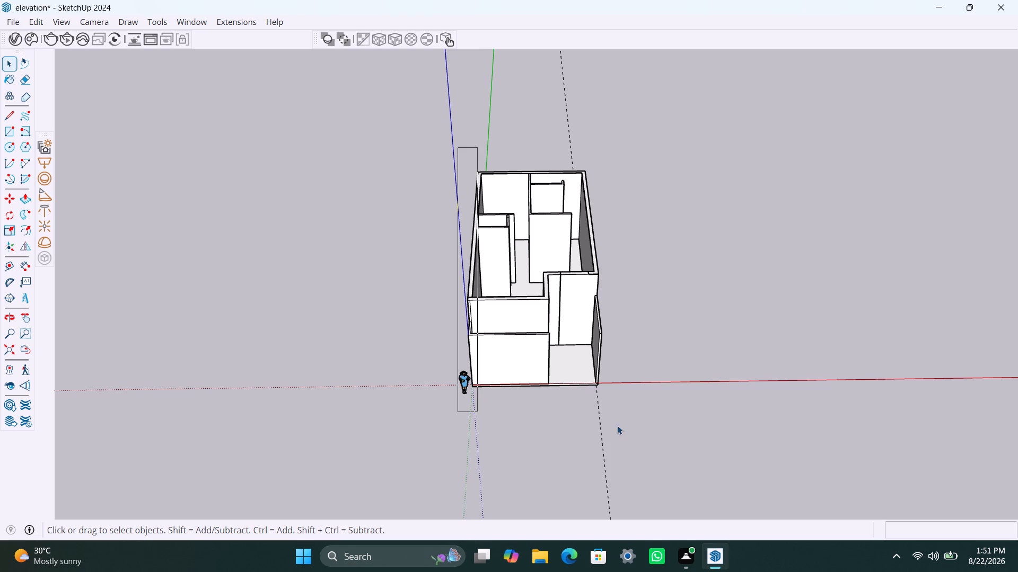
{"action": "left_click_drag", "start_coordinate": [617, 425], "coordinate": [753, 413]}
{"action": "left_click", "coordinate": [460, 380], "text": "shift"}
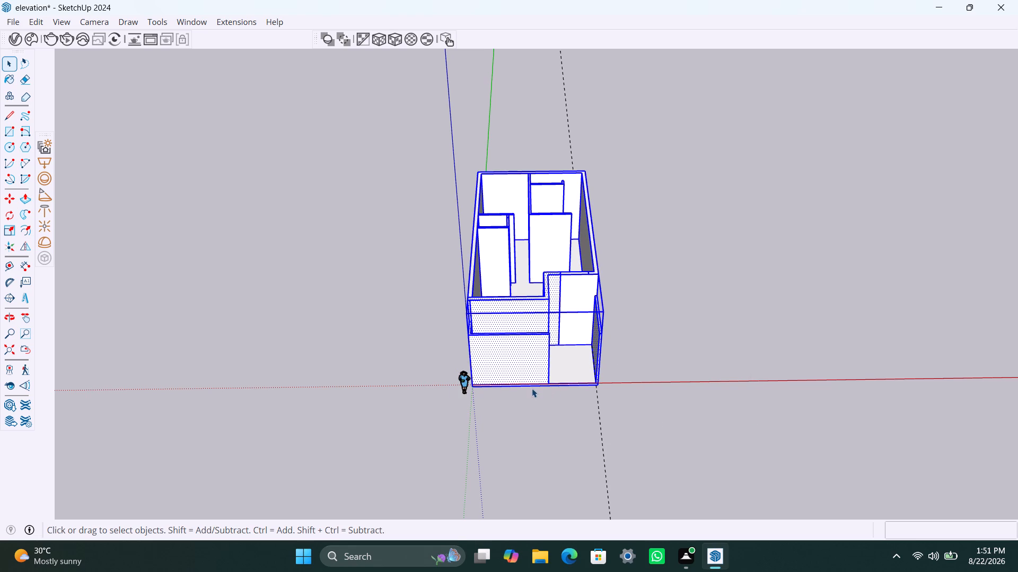
{"action": "key", "text": "m"}
{"action": "left_click", "coordinate": [477, 388]}
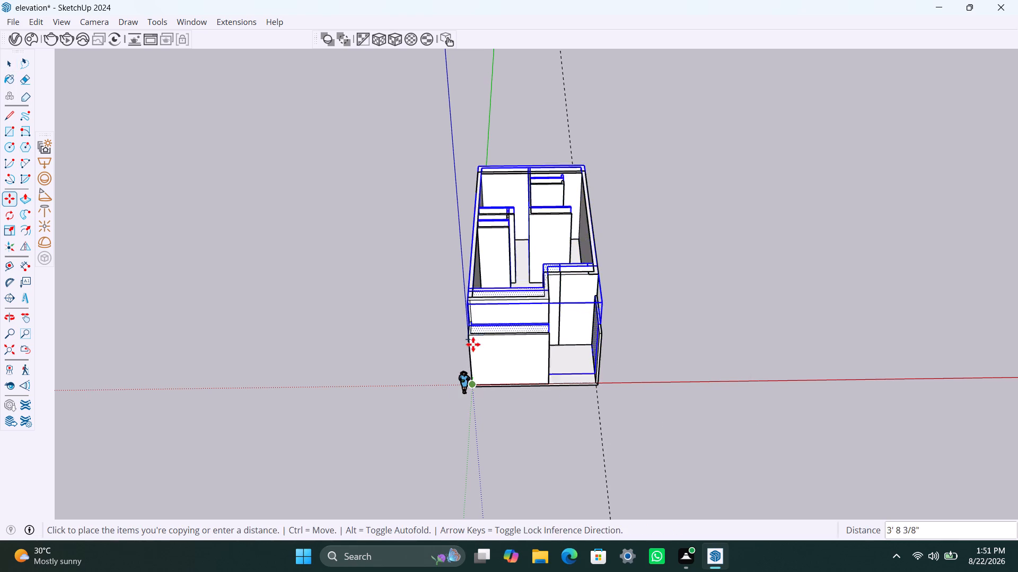
{"action": "left_click", "coordinate": [485, 294]}
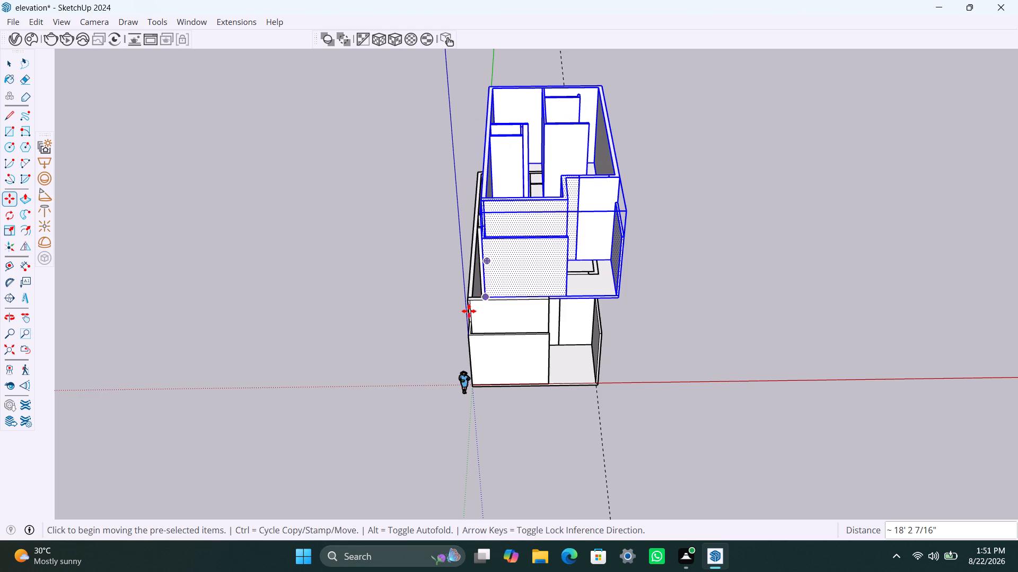
Move the copied storey about 5' 15/16" so its bottom rear corner meets the ground floor's top rear corner.
{"action": "scroll", "coordinate": [463, 323], "scroll_direction": "down", "scroll_amount": 5}
{"action": "middle_click_drag", "start_coordinate": [446, 362], "coordinate": [927, 342]}
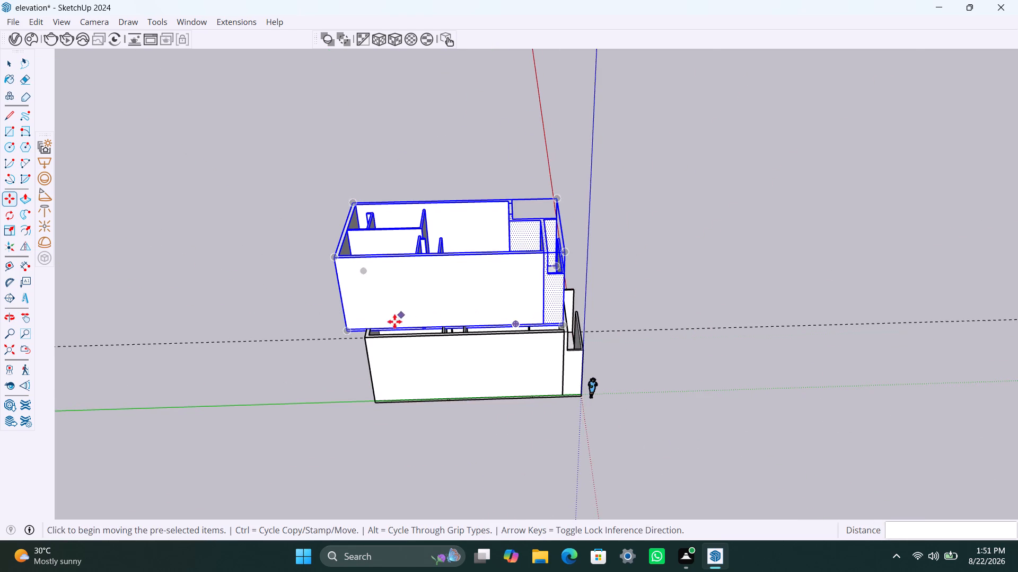
{"action": "scroll", "coordinate": [394, 321], "scroll_direction": "up", "scroll_amount": 7}
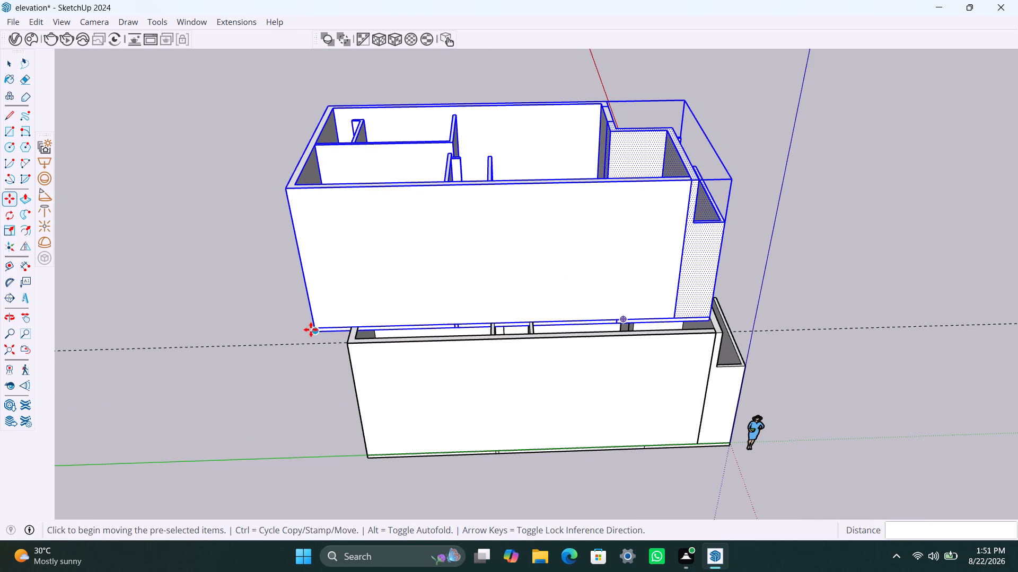
{"action": "left_click", "coordinate": [312, 329]}
{"action": "left_click", "coordinate": [349, 344]}
Move the upper storey so its slab's bottom corner snaps to the ground-floor wall's top corner.
{"action": "scroll", "coordinate": [373, 338], "scroll_direction": "up", "scroll_amount": 2}
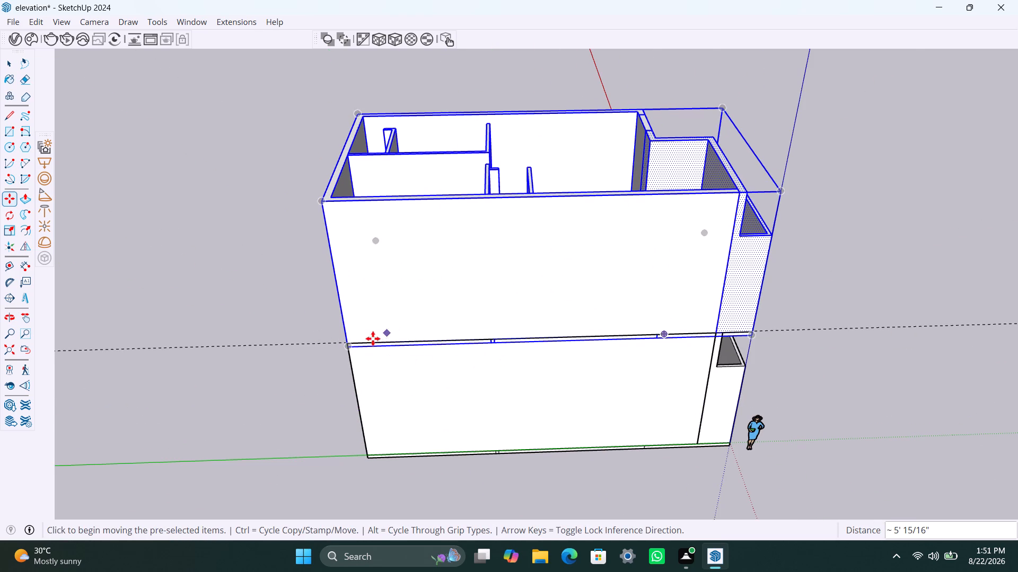
{"action": "scroll", "coordinate": [373, 338], "scroll_direction": "up", "scroll_amount": 12}
{"action": "middle_click_drag", "start_coordinate": [316, 386], "coordinate": [473, 367]}
{"action": "scroll", "coordinate": [533, 356], "scroll_direction": "up", "scroll_amount": 14}
{"action": "left_click", "coordinate": [545, 345]}
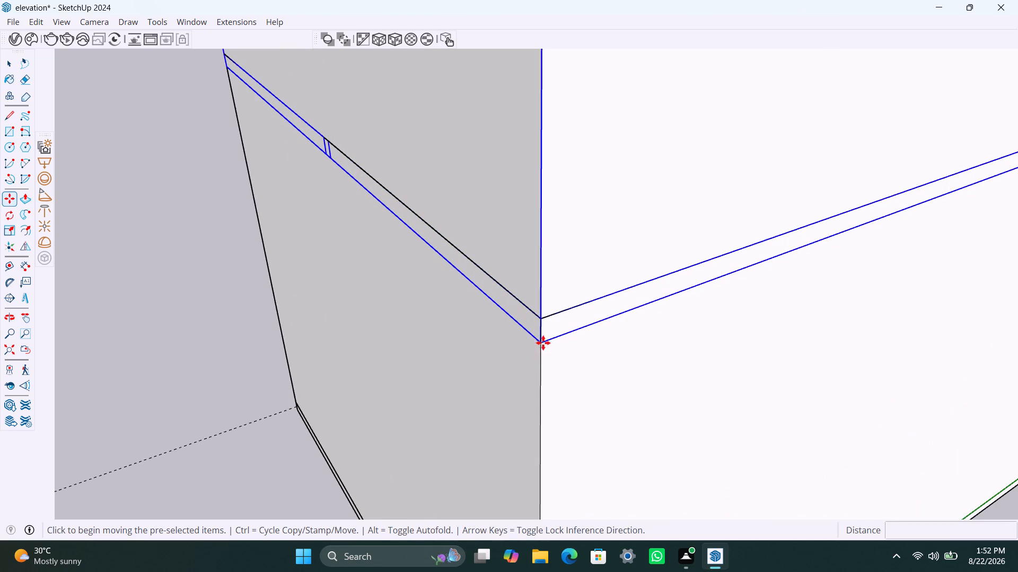
{"action": "left_click", "coordinate": [543, 320]}
{"action": "key", "text": "space"}
{"action": "left_click", "coordinate": [139, 323]}
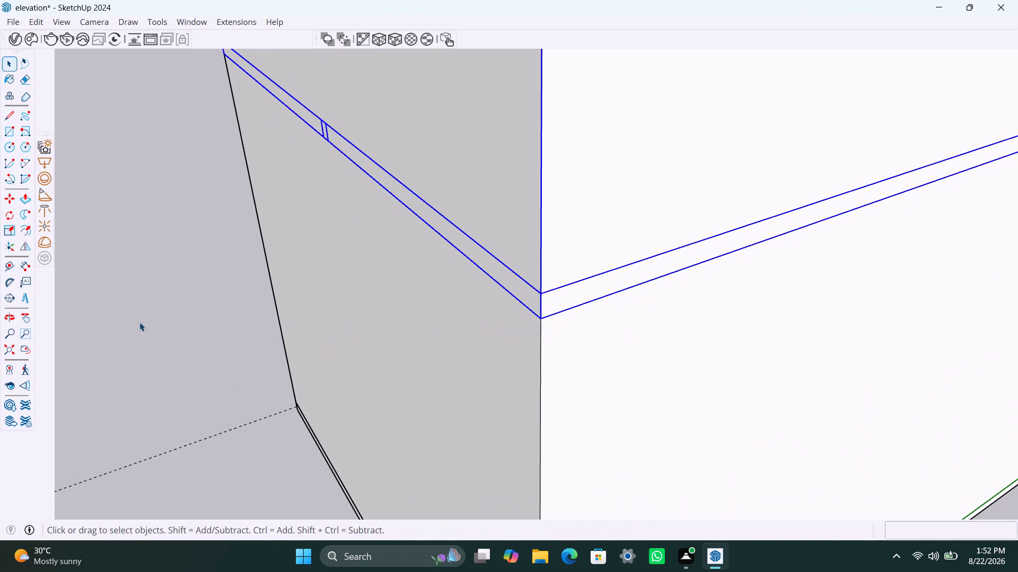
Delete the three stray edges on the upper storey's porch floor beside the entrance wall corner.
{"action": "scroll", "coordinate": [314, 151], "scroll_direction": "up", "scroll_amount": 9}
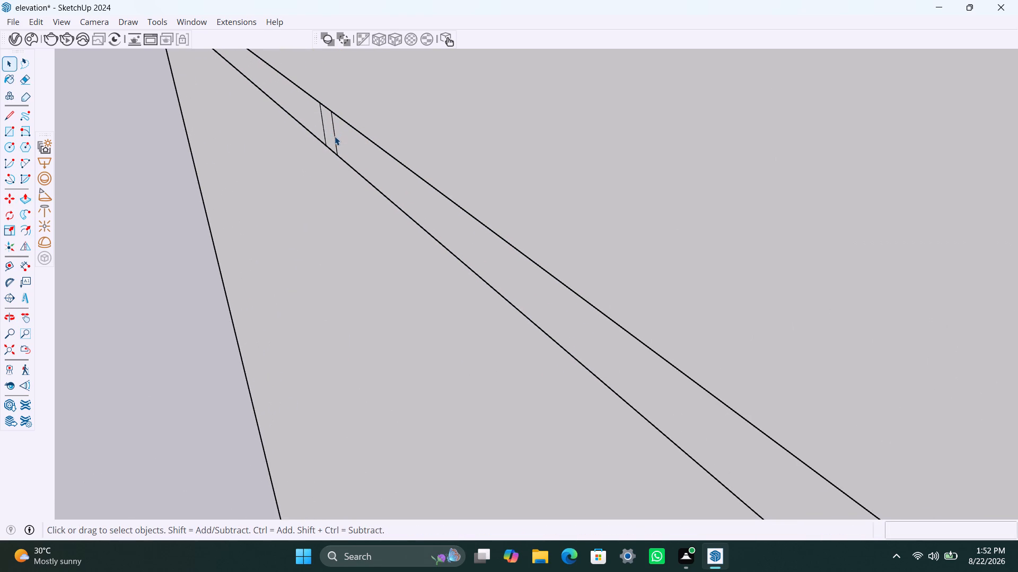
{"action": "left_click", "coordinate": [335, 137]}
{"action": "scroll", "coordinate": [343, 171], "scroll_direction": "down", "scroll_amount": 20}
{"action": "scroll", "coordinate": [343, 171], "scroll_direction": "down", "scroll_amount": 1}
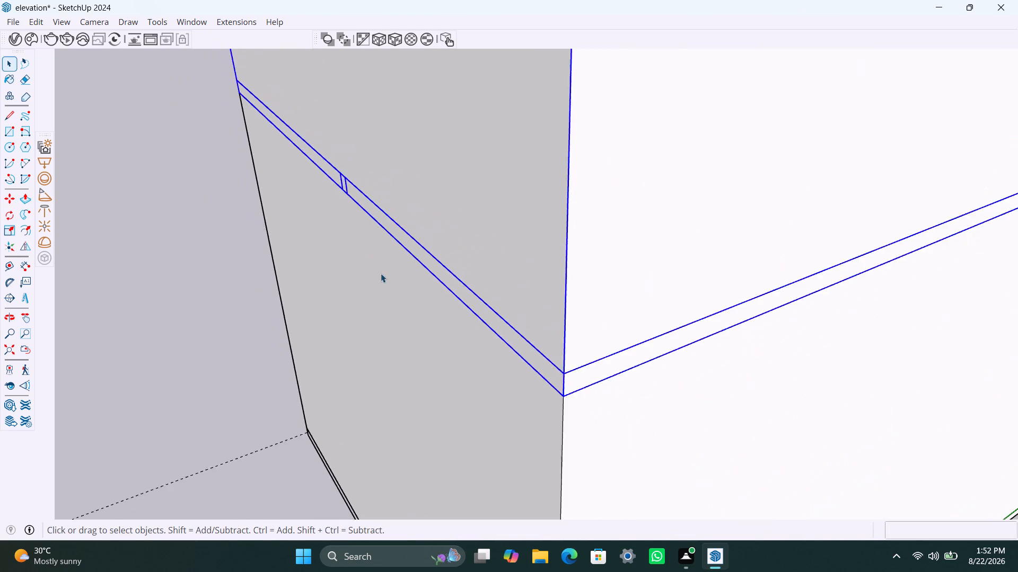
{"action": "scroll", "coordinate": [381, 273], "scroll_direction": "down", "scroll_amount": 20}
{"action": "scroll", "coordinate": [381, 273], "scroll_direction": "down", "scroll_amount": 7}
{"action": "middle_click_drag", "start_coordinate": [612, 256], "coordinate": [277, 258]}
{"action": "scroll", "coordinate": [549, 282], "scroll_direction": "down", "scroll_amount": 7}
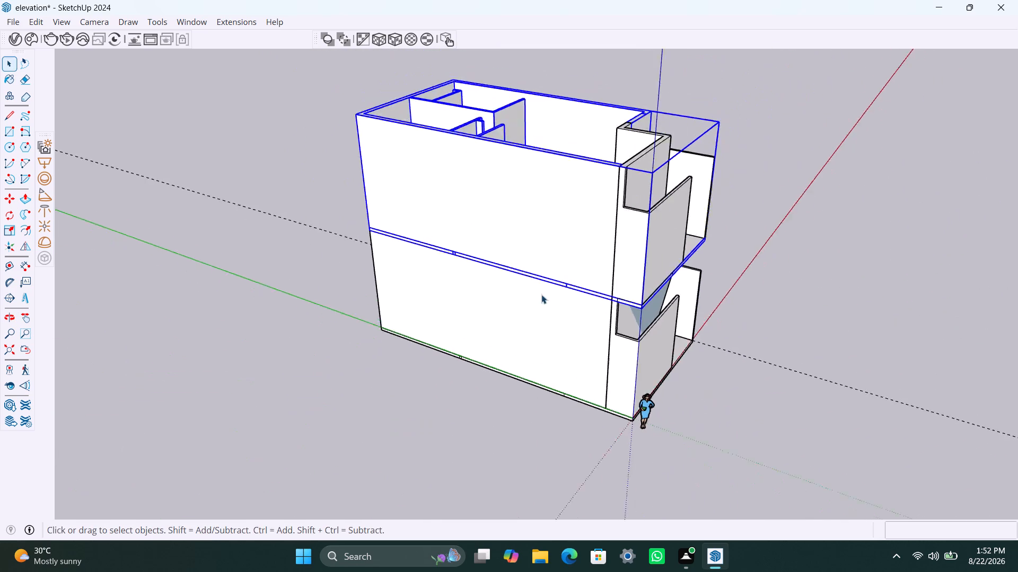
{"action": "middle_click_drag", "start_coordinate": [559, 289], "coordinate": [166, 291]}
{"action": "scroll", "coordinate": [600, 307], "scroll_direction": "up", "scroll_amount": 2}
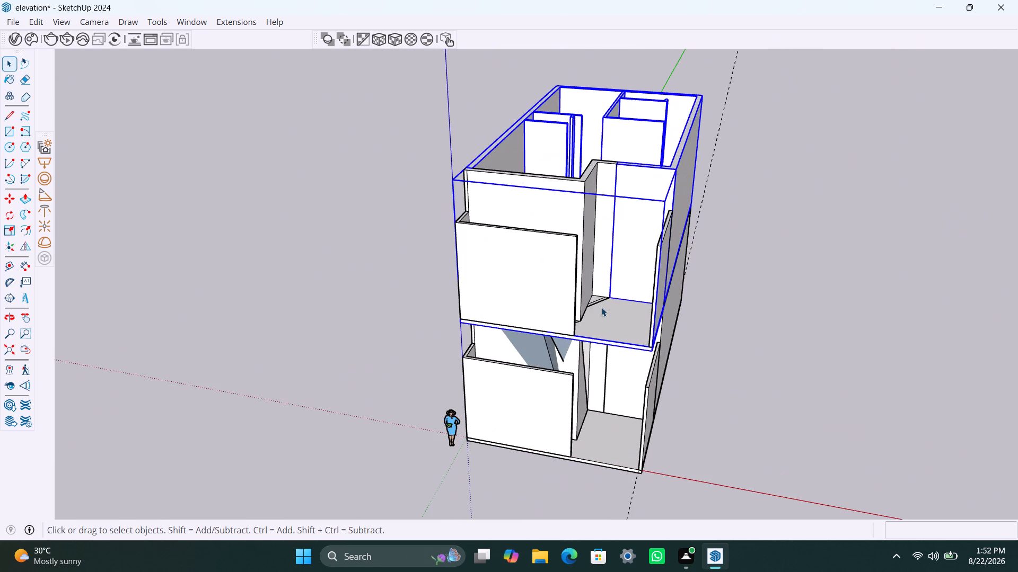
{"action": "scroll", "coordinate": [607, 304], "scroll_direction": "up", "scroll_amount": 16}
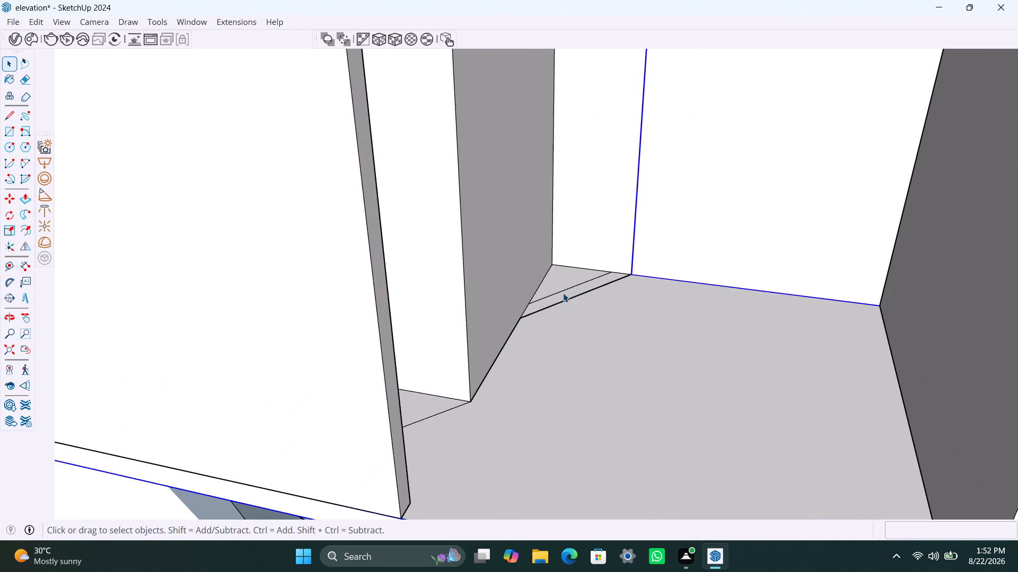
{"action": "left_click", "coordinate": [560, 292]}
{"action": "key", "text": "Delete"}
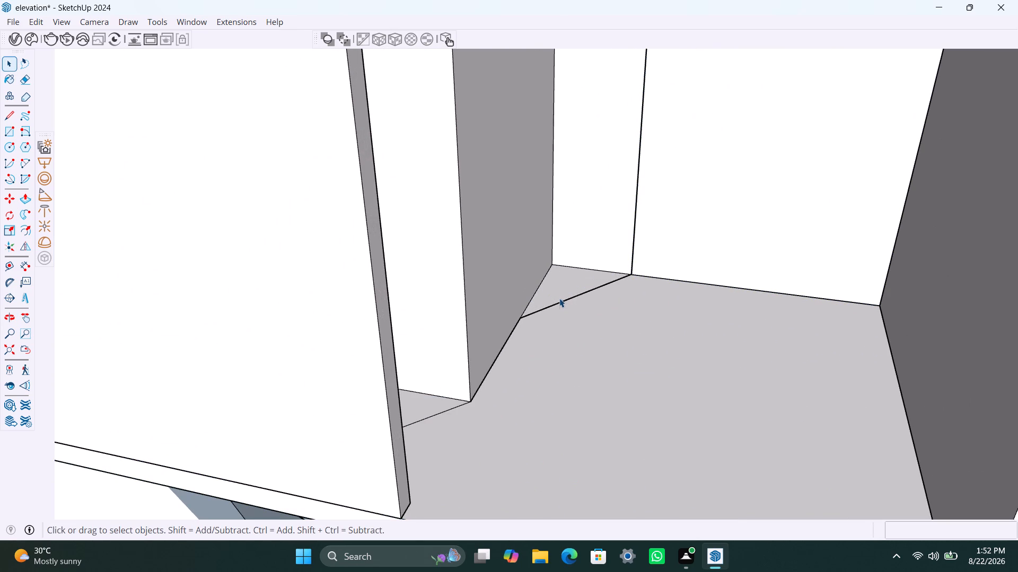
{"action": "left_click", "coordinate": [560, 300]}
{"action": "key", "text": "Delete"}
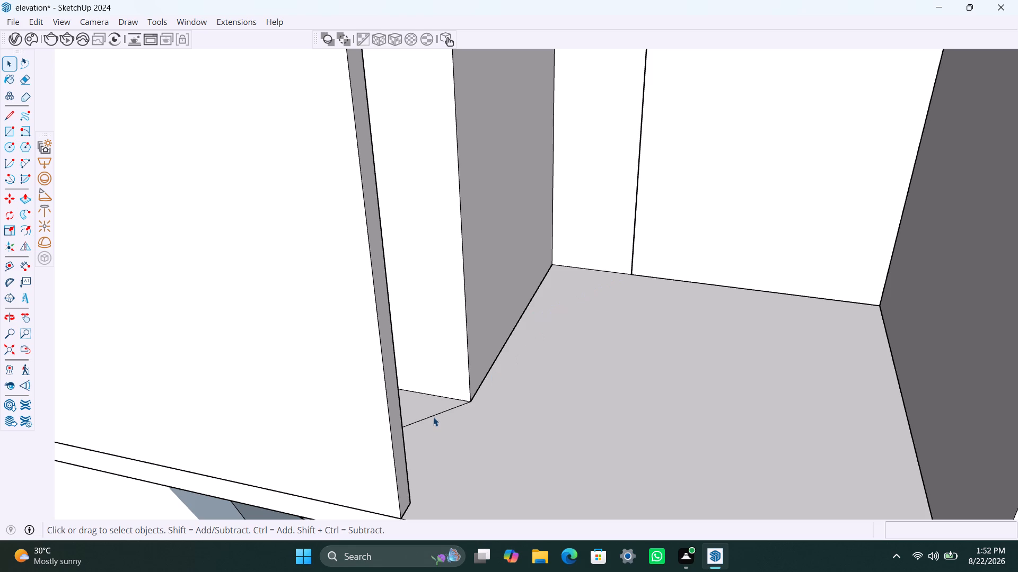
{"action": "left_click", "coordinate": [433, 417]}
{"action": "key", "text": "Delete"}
Undo the three edge deletions and the last two moves of the upper storey.
{"action": "scroll", "coordinate": [600, 305], "scroll_direction": "down", "scroll_amount": 20}
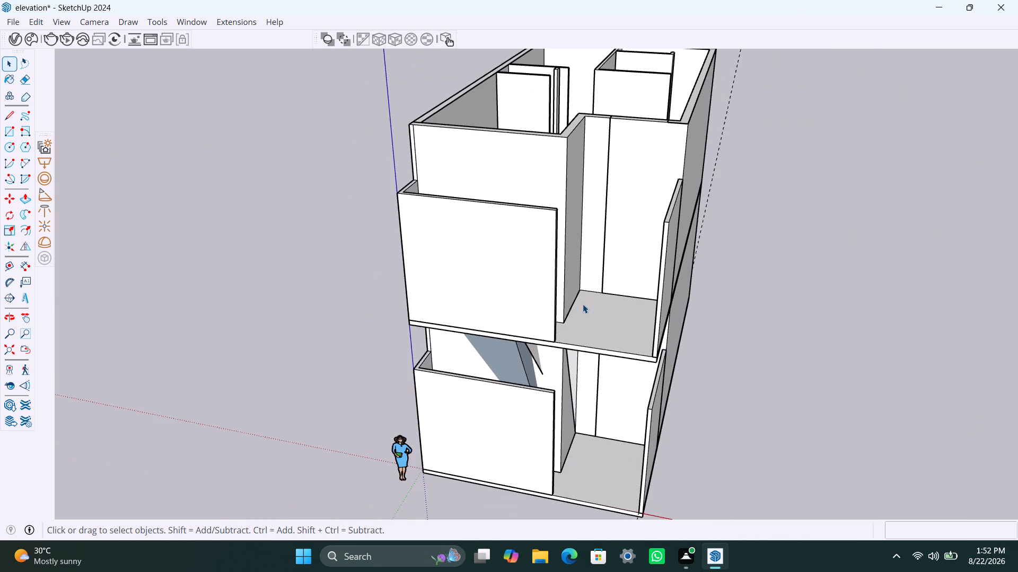
{"action": "middle_click_drag", "start_coordinate": [582, 307], "coordinate": [516, 409]}
{"action": "scroll", "coordinate": [591, 326], "scroll_direction": "up", "scroll_amount": 4}
{"action": "key", "text": "ctrl+z"}
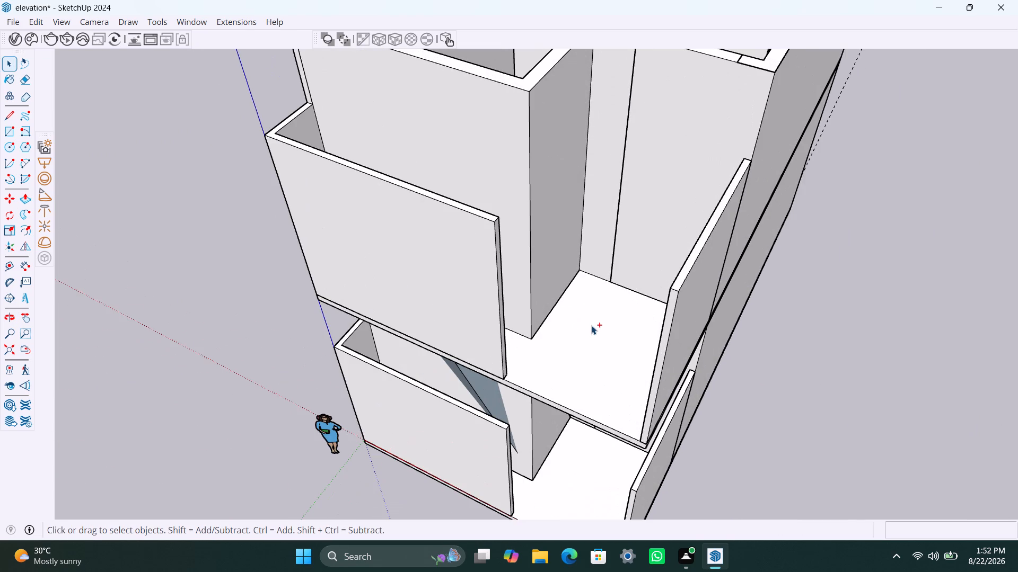
{"action": "key", "text": "ctrl+z"}
{"action": "key", "text": "ctrl+z"}
{"action": "key", "text": "ctrl+z"}
{"action": "key", "text": "ctrl+z"}
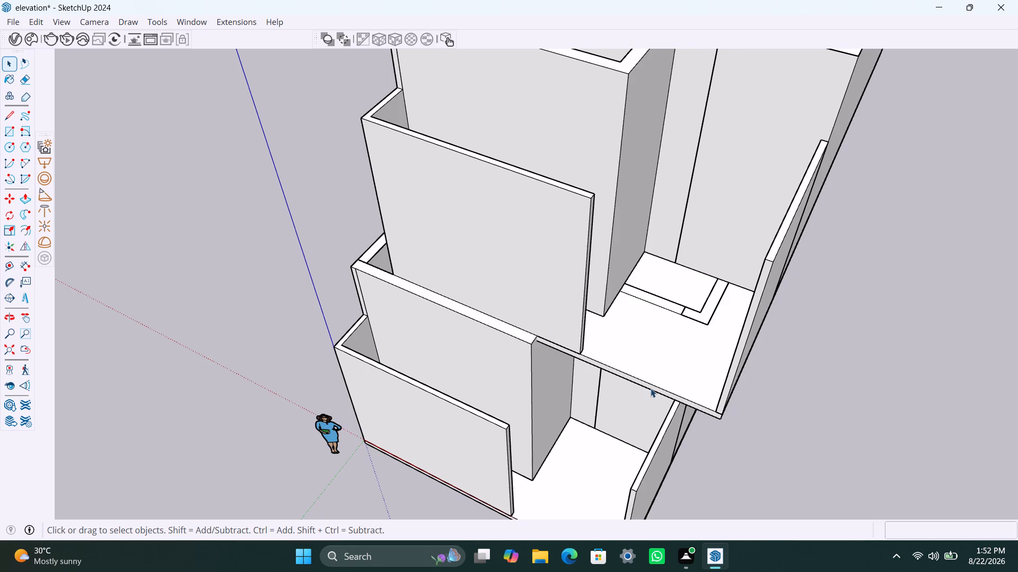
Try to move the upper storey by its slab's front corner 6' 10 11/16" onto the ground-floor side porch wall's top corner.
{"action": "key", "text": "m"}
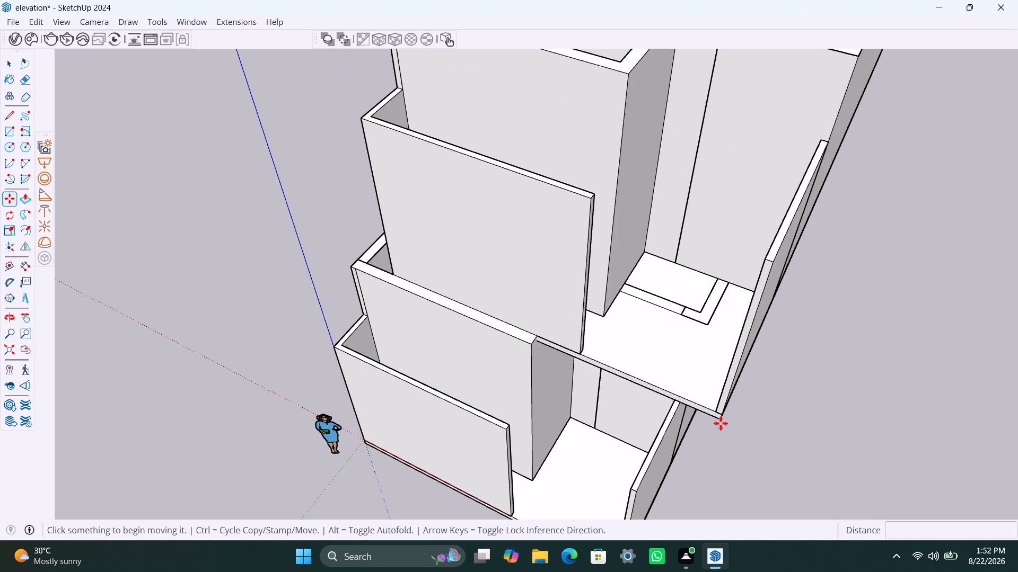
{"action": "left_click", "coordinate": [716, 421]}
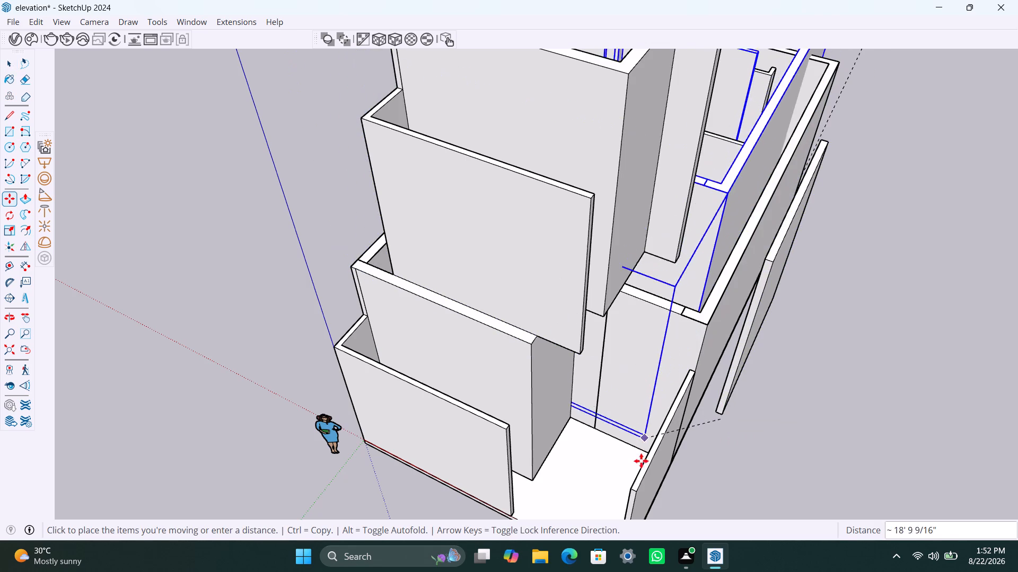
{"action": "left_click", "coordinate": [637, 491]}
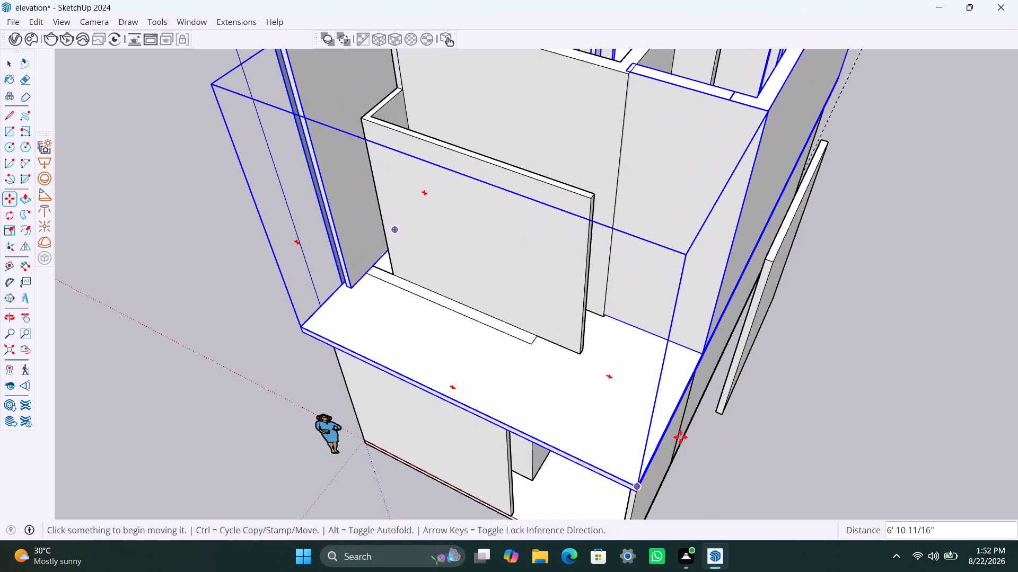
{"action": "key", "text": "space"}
Undo the last move and the upward copy, leaving only the ground-floor house.
{"action": "scroll", "coordinate": [771, 284], "scroll_direction": "down", "scroll_amount": 7}
{"action": "middle_click_drag", "start_coordinate": [774, 283], "coordinate": [692, 259]}
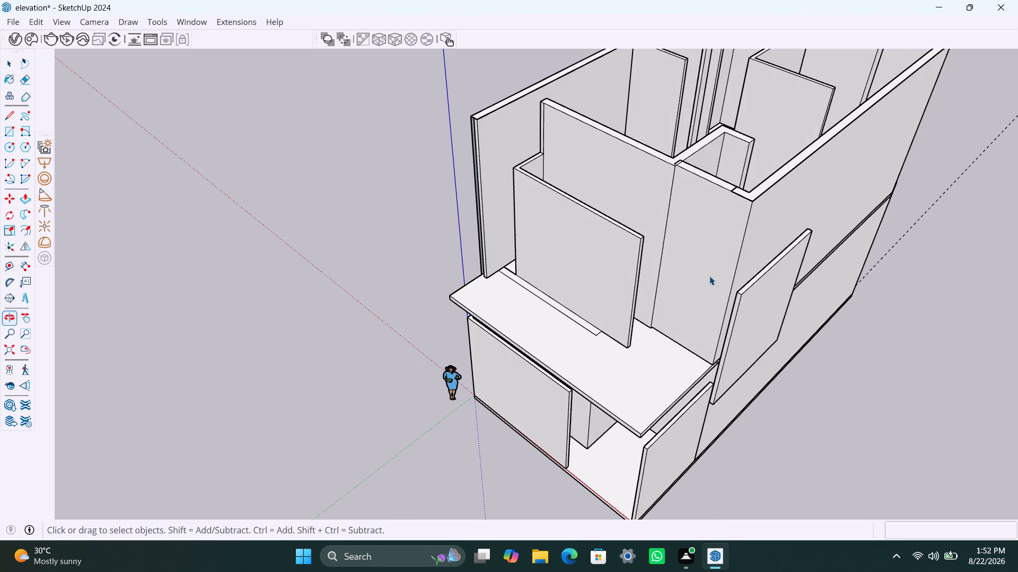
{"action": "key", "text": "ctrl+z"}
{"action": "key", "text": "ctrl+z"}
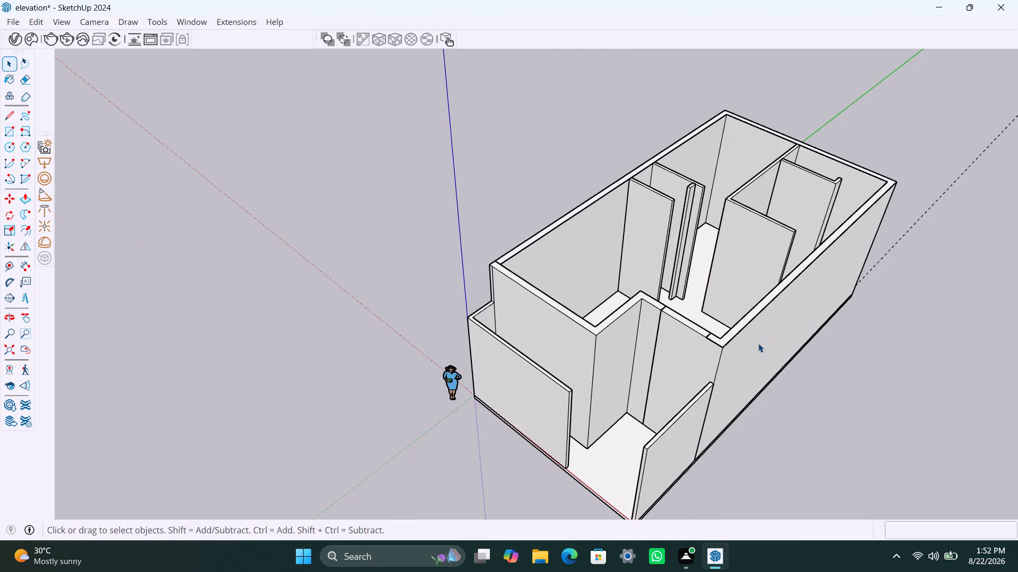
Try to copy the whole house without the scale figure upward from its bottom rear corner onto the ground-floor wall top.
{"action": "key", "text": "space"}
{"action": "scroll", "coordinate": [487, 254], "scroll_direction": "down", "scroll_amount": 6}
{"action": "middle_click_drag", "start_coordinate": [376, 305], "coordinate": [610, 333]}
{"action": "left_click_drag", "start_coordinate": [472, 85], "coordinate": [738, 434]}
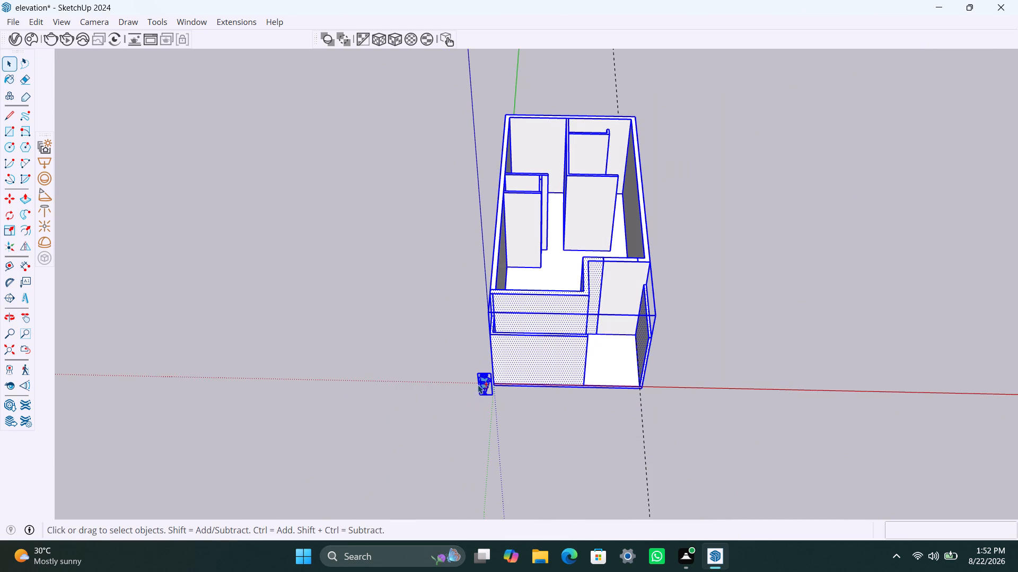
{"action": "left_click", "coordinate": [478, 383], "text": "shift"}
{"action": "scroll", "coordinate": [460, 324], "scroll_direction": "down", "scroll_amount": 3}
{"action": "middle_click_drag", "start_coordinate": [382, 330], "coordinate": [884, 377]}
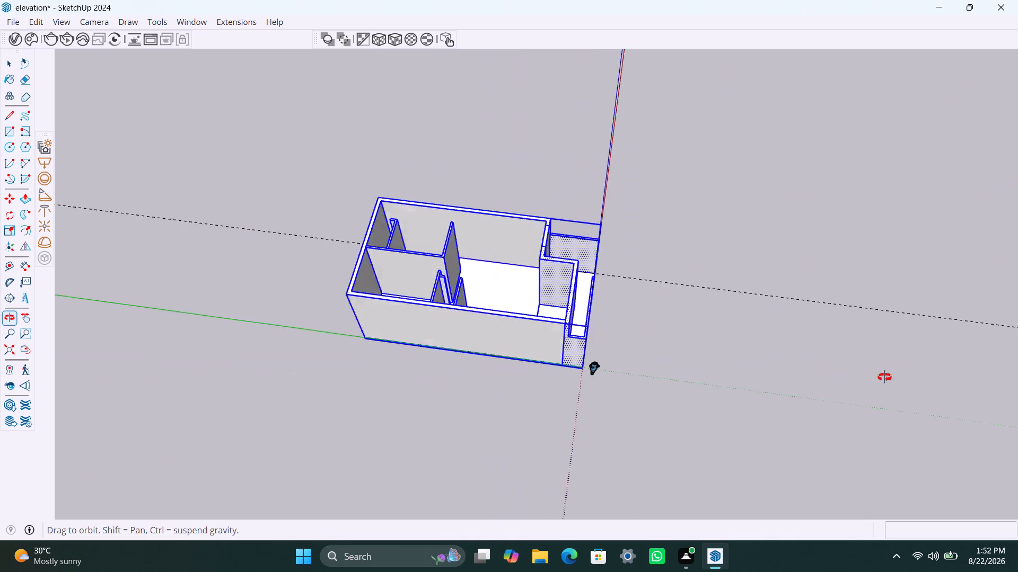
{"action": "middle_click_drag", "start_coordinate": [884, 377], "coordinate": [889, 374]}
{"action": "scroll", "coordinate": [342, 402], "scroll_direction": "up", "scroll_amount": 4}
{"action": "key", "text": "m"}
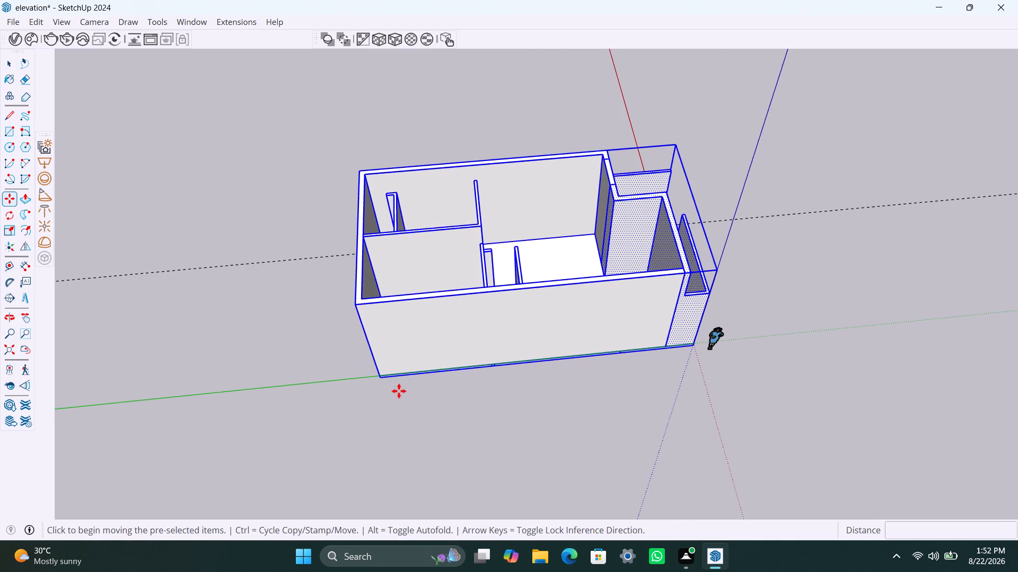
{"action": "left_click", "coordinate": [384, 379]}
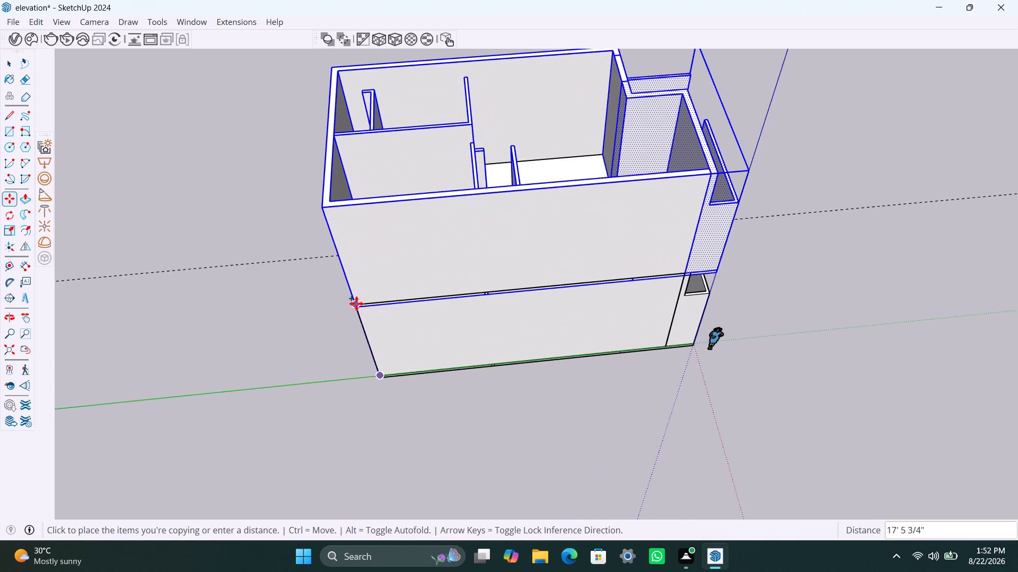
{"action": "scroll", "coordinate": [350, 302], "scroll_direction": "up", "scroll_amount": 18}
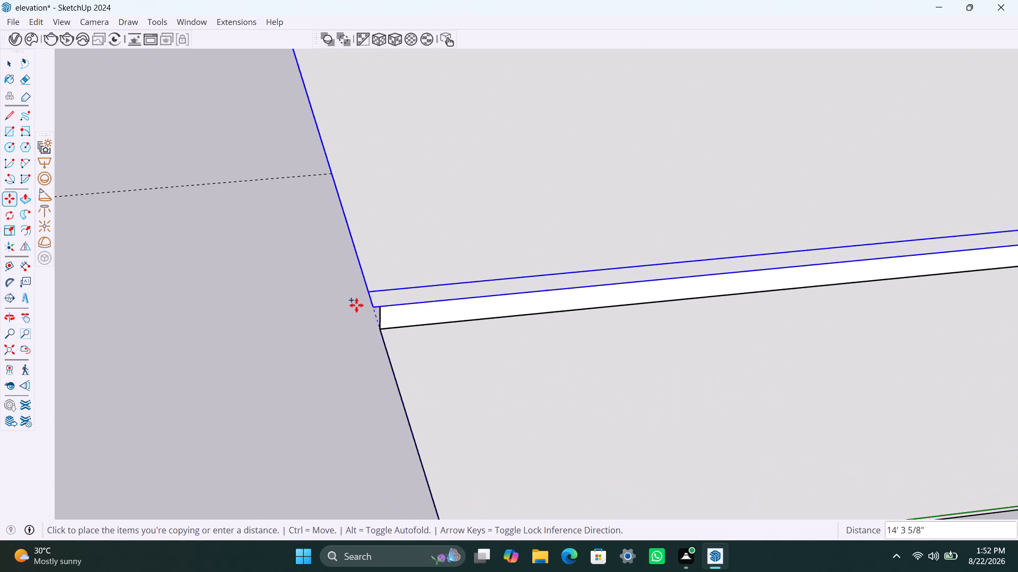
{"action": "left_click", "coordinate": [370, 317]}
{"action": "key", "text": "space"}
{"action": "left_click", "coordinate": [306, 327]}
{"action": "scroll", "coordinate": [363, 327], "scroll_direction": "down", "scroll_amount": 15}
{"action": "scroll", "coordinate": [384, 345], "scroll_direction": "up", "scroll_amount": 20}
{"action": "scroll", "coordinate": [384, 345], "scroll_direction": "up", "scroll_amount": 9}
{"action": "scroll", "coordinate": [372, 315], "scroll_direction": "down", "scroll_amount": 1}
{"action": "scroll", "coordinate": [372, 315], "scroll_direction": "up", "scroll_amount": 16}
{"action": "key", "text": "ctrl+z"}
Copy the whole house without the scale figure 17' 11 3/4" upward, snapping its bottom rear corner to the ground floor's top rear corner.
{"action": "scroll", "coordinate": [364, 313], "scroll_direction": "down", "scroll_amount": 20}
{"action": "scroll", "coordinate": [364, 313], "scroll_direction": "down", "scroll_amount": 20}
{"action": "scroll", "coordinate": [364, 313], "scroll_direction": "down", "scroll_amount": 19}
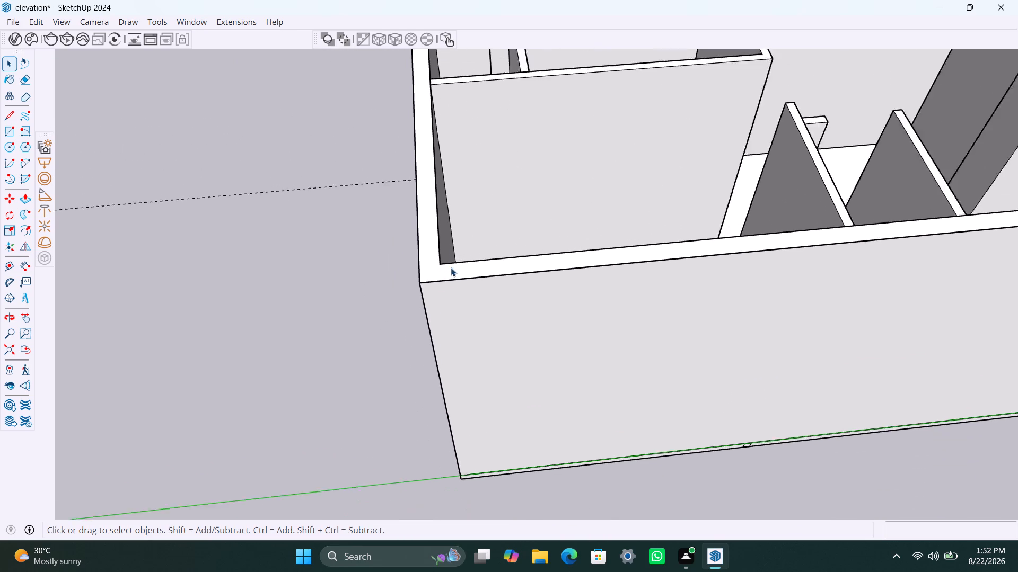
{"action": "scroll", "coordinate": [451, 267], "scroll_direction": "down", "scroll_amount": 11}
{"action": "middle_click_drag", "start_coordinate": [529, 295], "coordinate": [447, 308]}
{"action": "left_click_drag", "start_coordinate": [319, 112], "coordinate": [319, 151]}
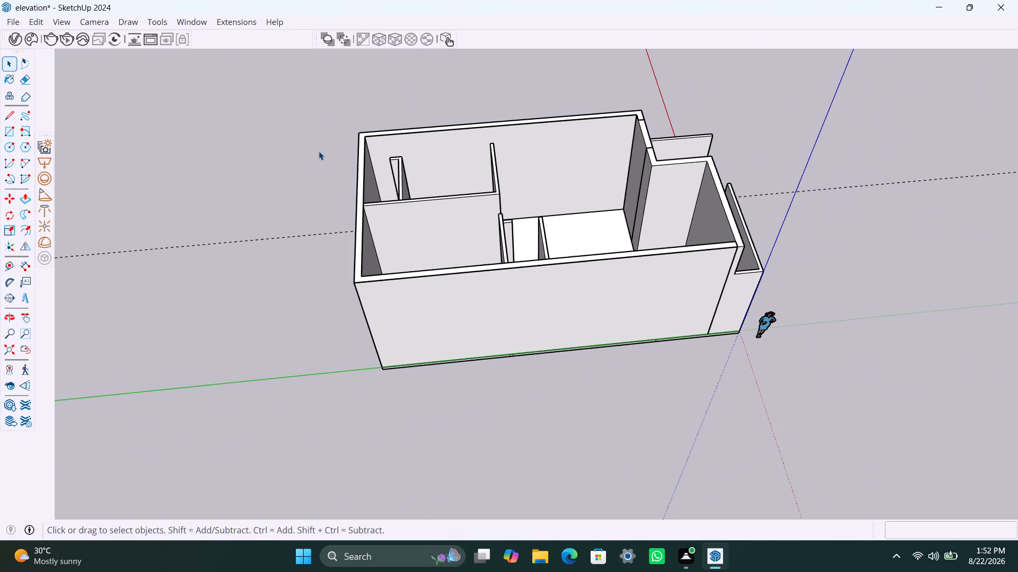
{"action": "left_click_drag", "start_coordinate": [319, 151], "coordinate": [938, 387]}
{"action": "left_click", "coordinate": [658, 372]}
{"action": "left_click_drag", "start_coordinate": [276, 80], "coordinate": [1017, 334]}
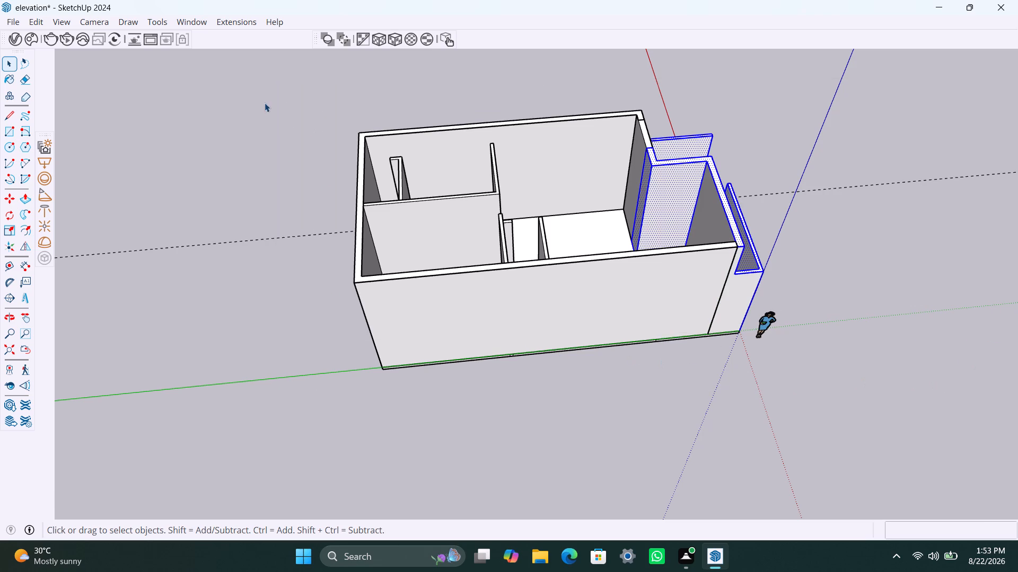
{"action": "left_click_drag", "start_coordinate": [264, 102], "coordinate": [1017, 490]}
{"action": "left_click", "coordinate": [766, 329], "text": "shift"}
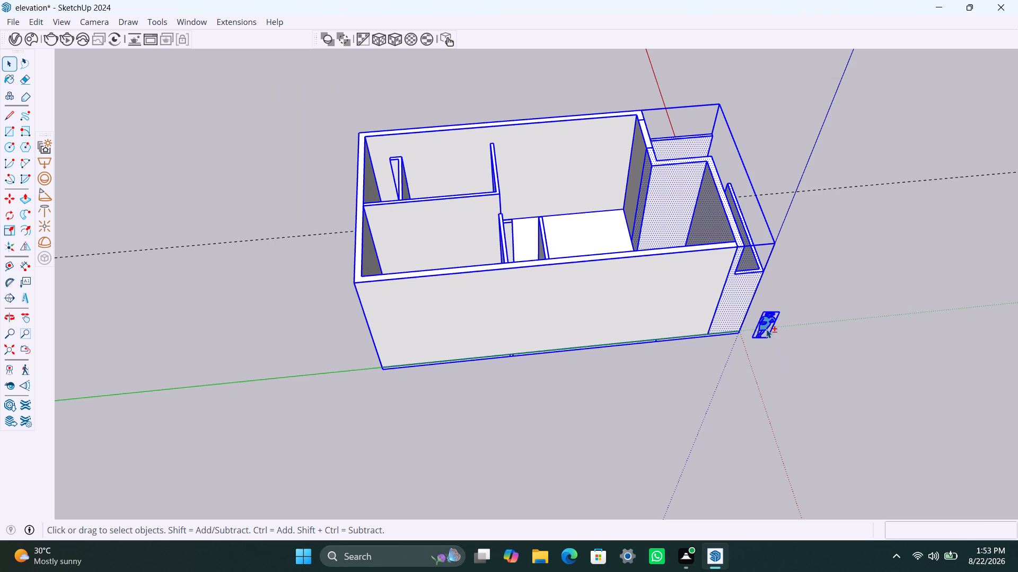
{"action": "scroll", "coordinate": [378, 371], "scroll_direction": "up", "scroll_amount": 14}
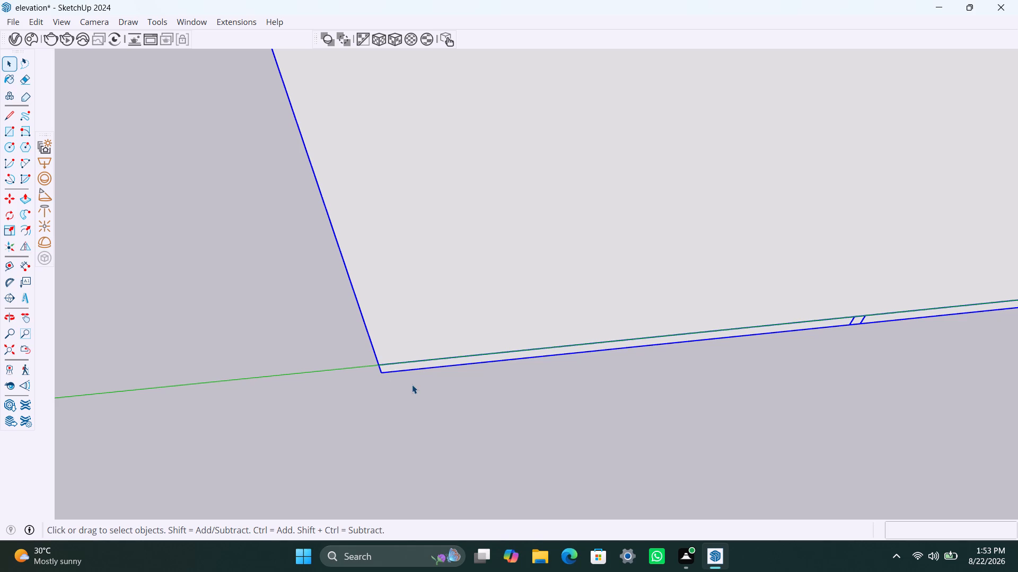
{"action": "key", "text": "m"}
{"action": "left_click", "coordinate": [384, 377]}
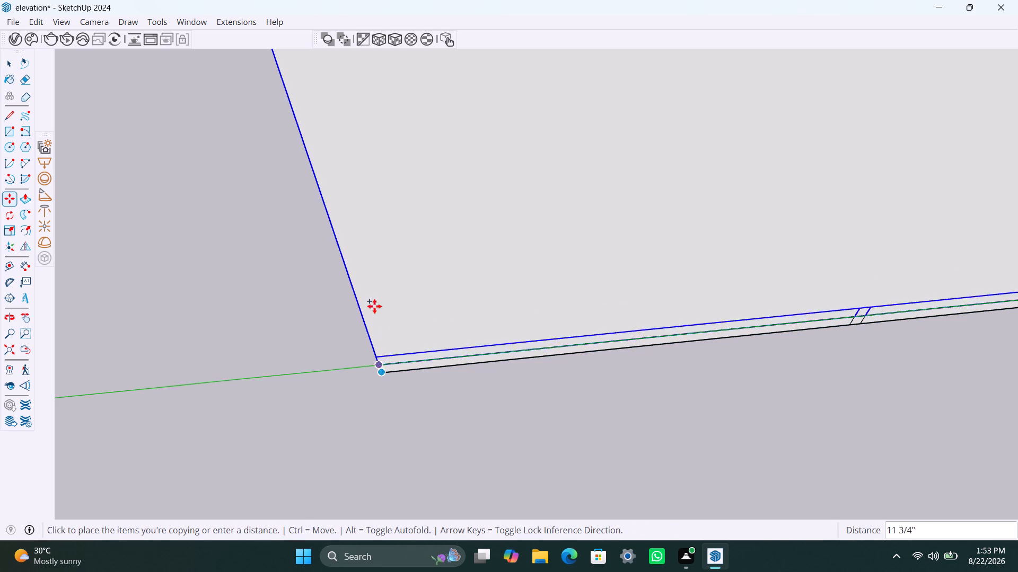
{"action": "scroll", "coordinate": [350, 267], "scroll_direction": "down", "scroll_amount": 9}
{"action": "middle_click_drag", "start_coordinate": [350, 265], "coordinate": [374, 423]}
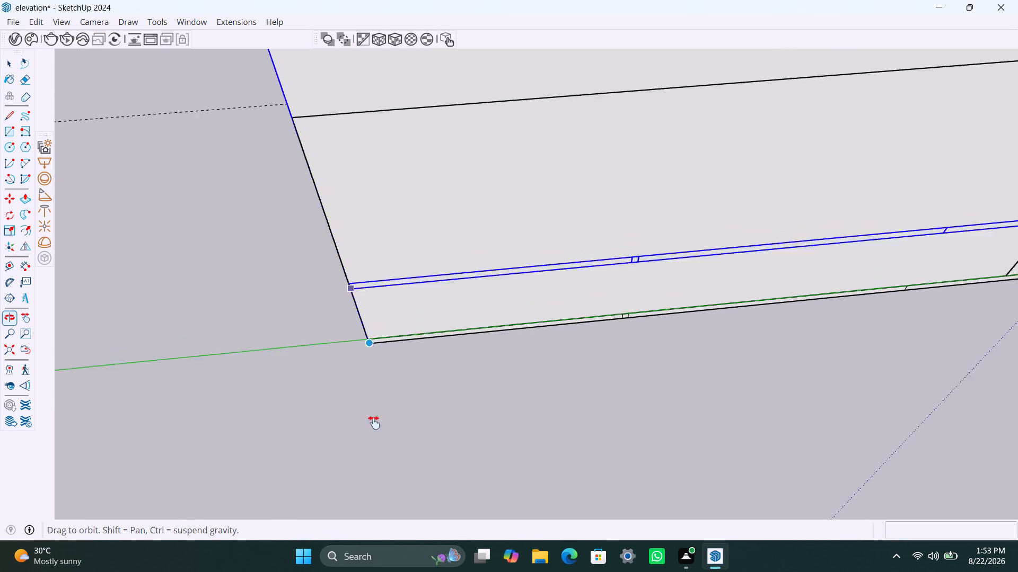
{"action": "middle_click_drag", "start_coordinate": [374, 423], "coordinate": [385, 497]}
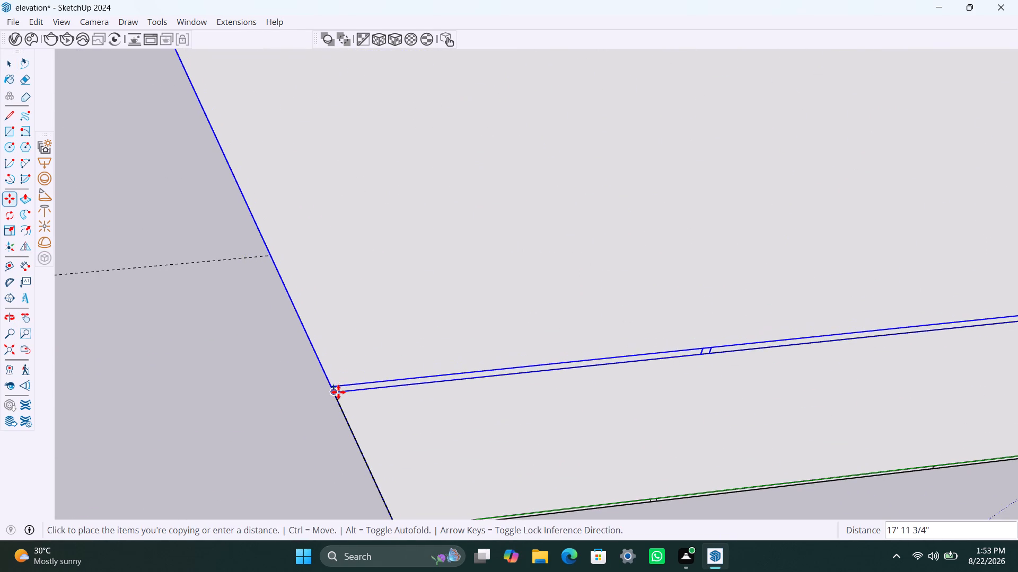
{"action": "left_click", "coordinate": [339, 392]}
{"action": "key", "text": "space"}
{"action": "left_click", "coordinate": [275, 385]}
Push the free end face of the upper storey's front porch wall back 1'.
{"action": "scroll", "coordinate": [355, 376], "scroll_direction": "down", "scroll_amount": 19}
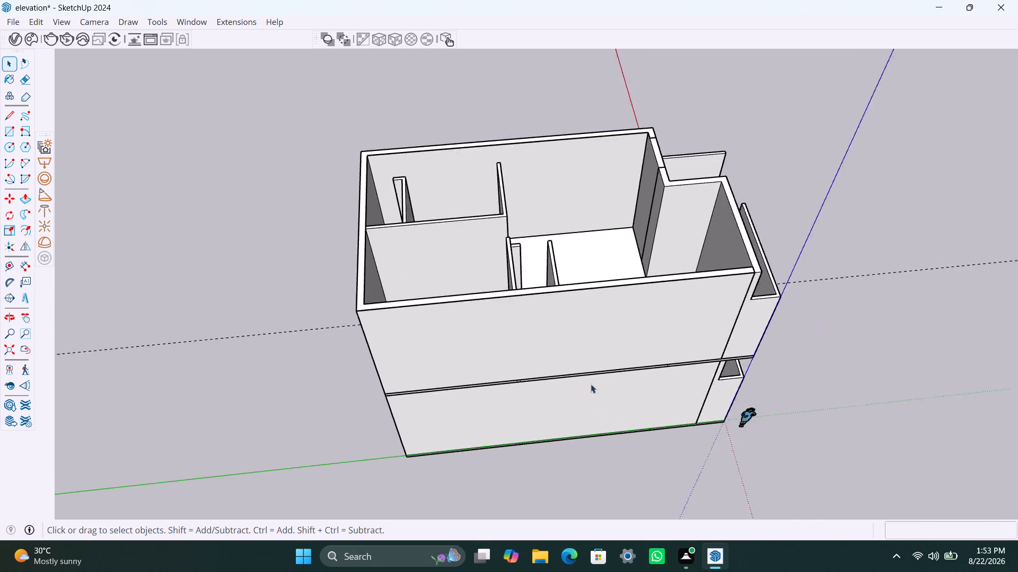
{"action": "scroll", "coordinate": [591, 384], "scroll_direction": "down", "scroll_amount": 4}
{"action": "middle_click_drag", "start_coordinate": [626, 415], "coordinate": [216, 335]}
{"action": "scroll", "coordinate": [521, 430], "scroll_direction": "down", "scroll_amount": 4}
{"action": "middle_click_drag", "start_coordinate": [540, 438], "coordinate": [399, 396]}
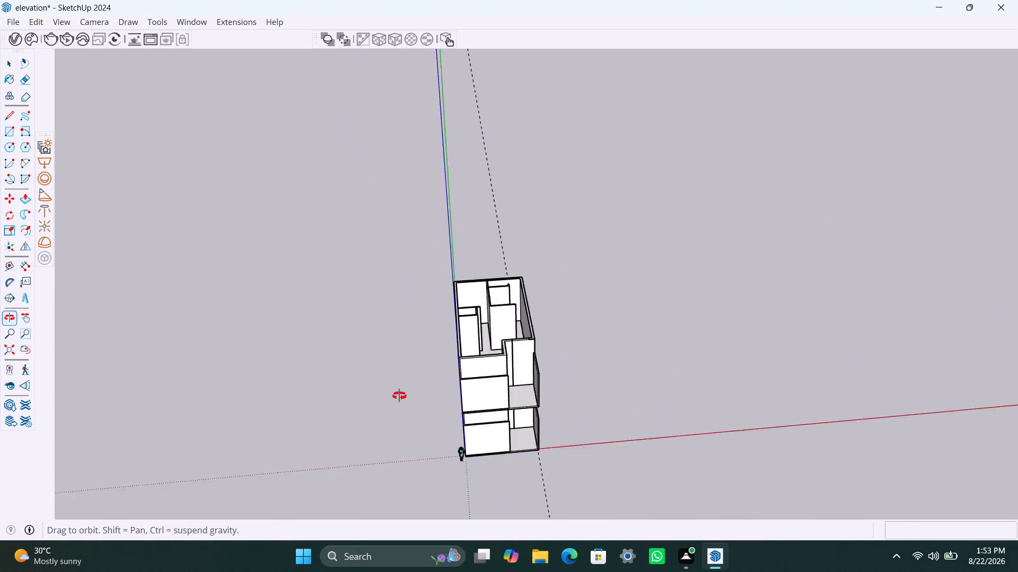
{"action": "middle_click_drag", "start_coordinate": [399, 396], "coordinate": [373, 388]}
{"action": "scroll", "coordinate": [488, 403], "scroll_direction": "up", "scroll_amount": 4}
{"action": "middle_click_drag", "start_coordinate": [491, 395], "coordinate": [545, 395]}
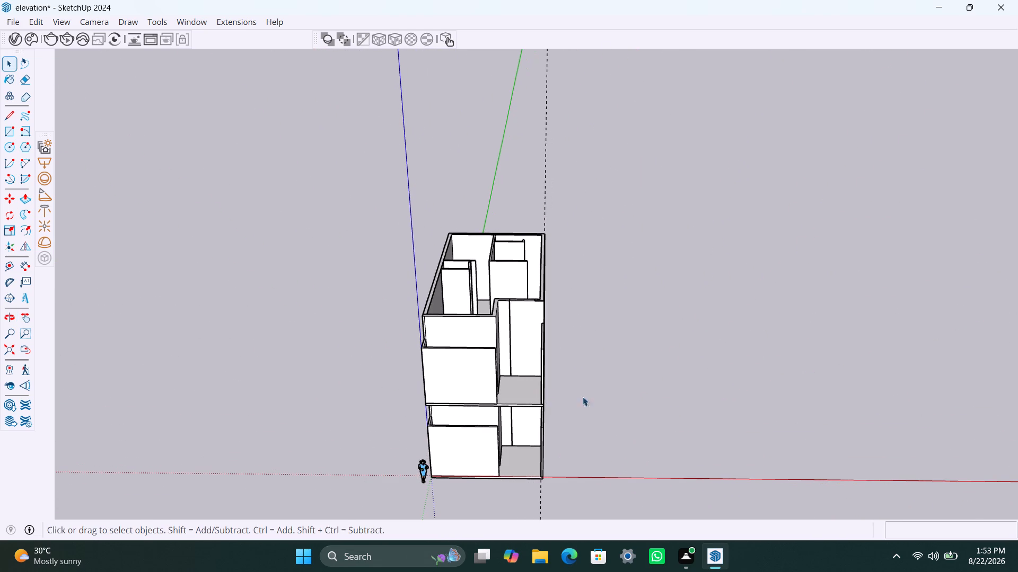
{"action": "scroll", "coordinate": [511, 386], "scroll_direction": "up", "scroll_amount": 3}
{"action": "middle_click_drag", "start_coordinate": [507, 380], "coordinate": [338, 403]}
{"action": "scroll", "coordinate": [433, 372], "scroll_direction": "up", "scroll_amount": 8}
{"action": "middle_click_drag", "start_coordinate": [458, 368], "coordinate": [380, 372]}
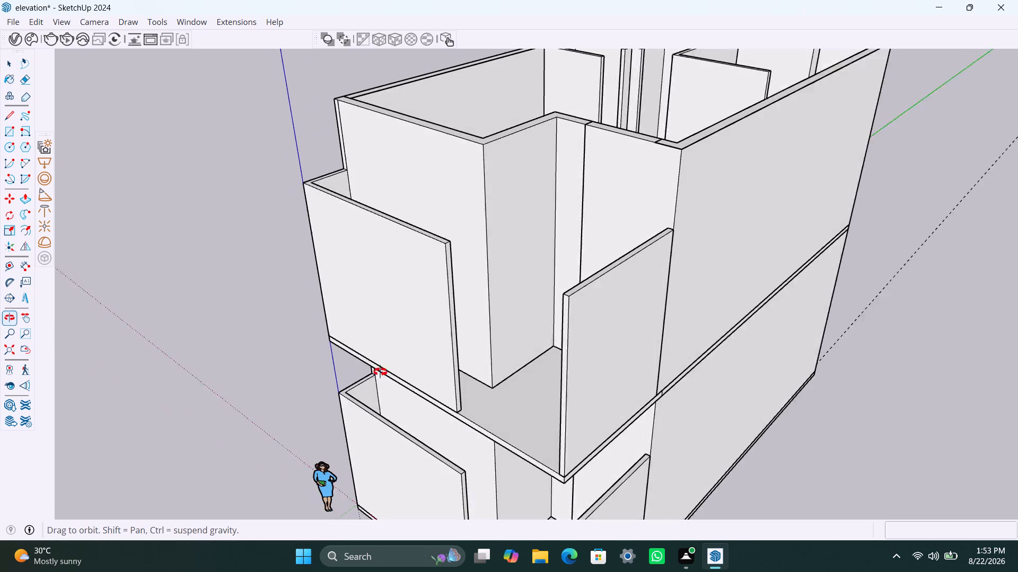
{"action": "middle_click_drag", "start_coordinate": [380, 372], "coordinate": [377, 372]}
{"action": "scroll", "coordinate": [431, 346], "scroll_direction": "up", "scroll_amount": 8}
{"action": "left_click", "coordinate": [444, 332]}
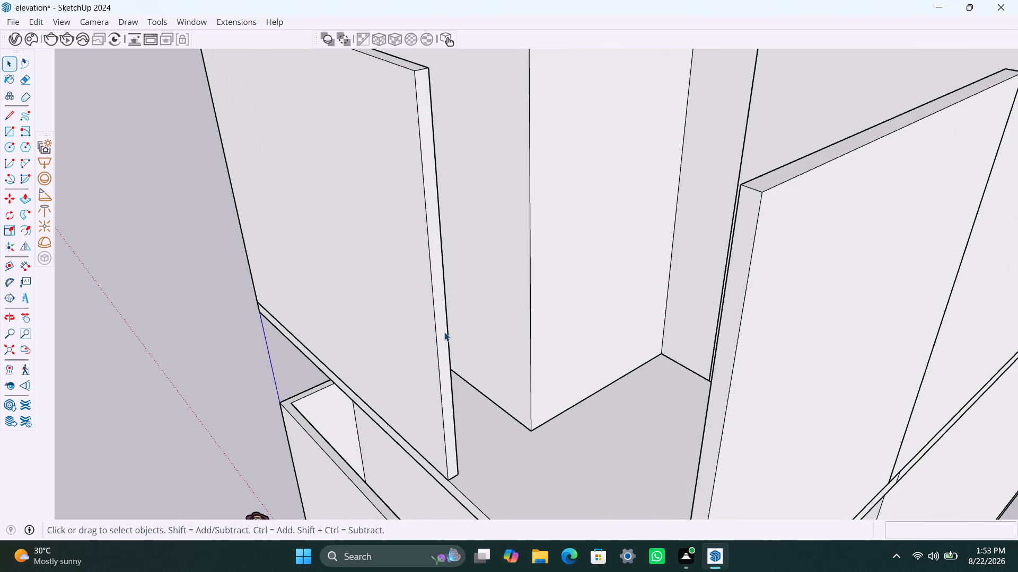
{"action": "key", "text": "p"}
{"action": "left_click", "coordinate": [443, 332]}
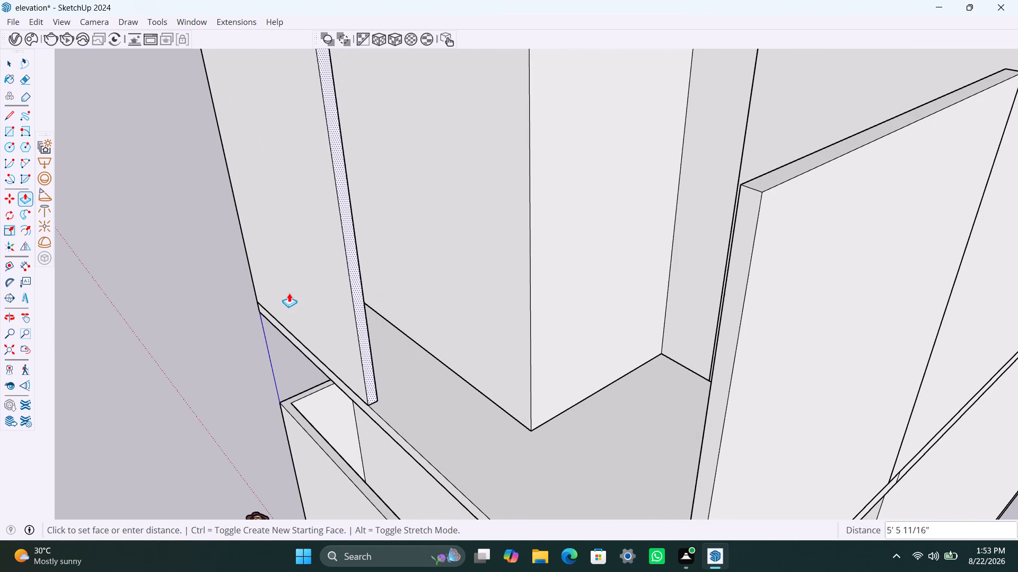
{"action": "type", "text": "1'"}
{"action": "key", "text": "Return"}
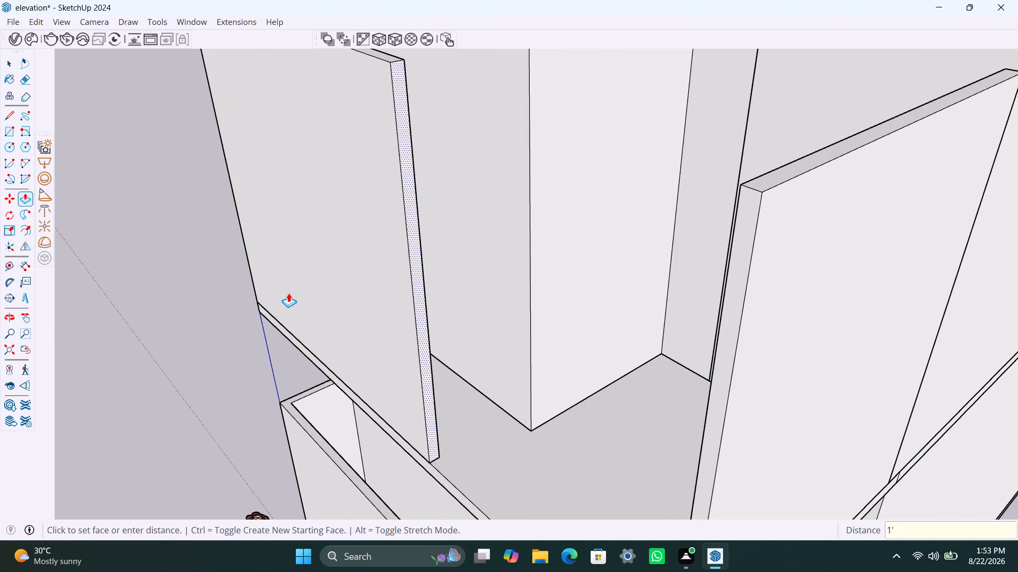
Push the upper front porch wall's end face a further 12' 6" back toward the corner side wall.
{"action": "scroll", "coordinate": [327, 281], "scroll_direction": "down", "scroll_amount": 9}
{"action": "left_click", "coordinate": [390, 238]}
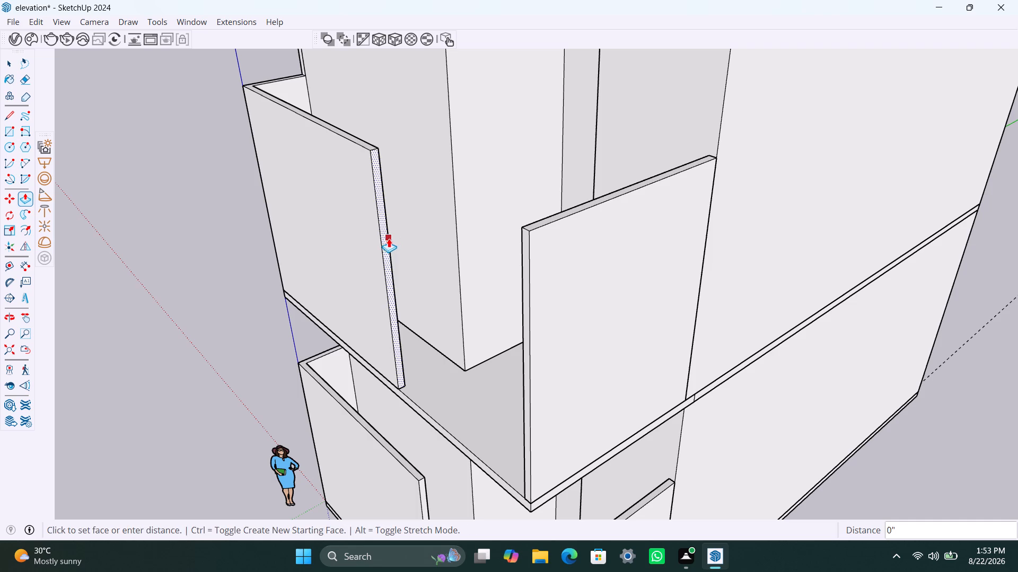
{"action": "left_click", "coordinate": [275, 121]}
{"action": "key", "text": "space"}
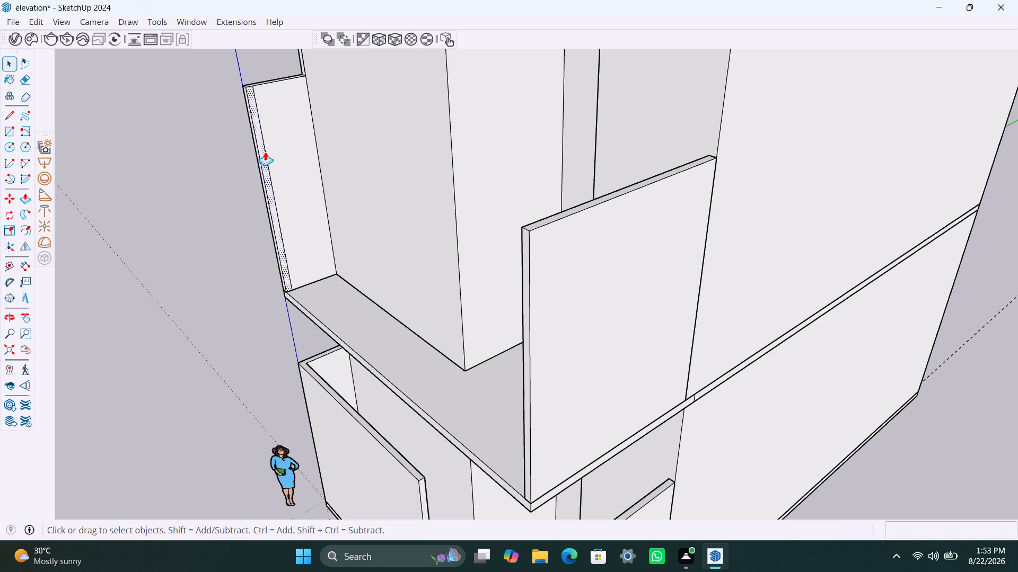
Pull the remaining front end face out 1' to form a short return at the upper porch's corner.
{"action": "key", "text": "p"}
{"action": "left_click", "coordinate": [262, 159]}
{"action": "type", "text": "1'"}
{"action": "key", "text": "Return"}
{"action": "key", "text": "space"}
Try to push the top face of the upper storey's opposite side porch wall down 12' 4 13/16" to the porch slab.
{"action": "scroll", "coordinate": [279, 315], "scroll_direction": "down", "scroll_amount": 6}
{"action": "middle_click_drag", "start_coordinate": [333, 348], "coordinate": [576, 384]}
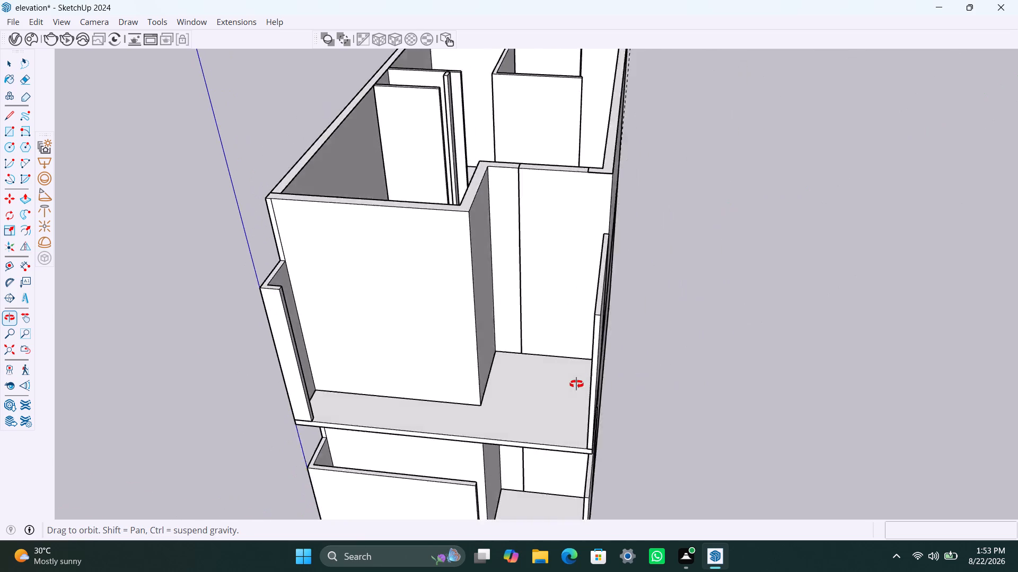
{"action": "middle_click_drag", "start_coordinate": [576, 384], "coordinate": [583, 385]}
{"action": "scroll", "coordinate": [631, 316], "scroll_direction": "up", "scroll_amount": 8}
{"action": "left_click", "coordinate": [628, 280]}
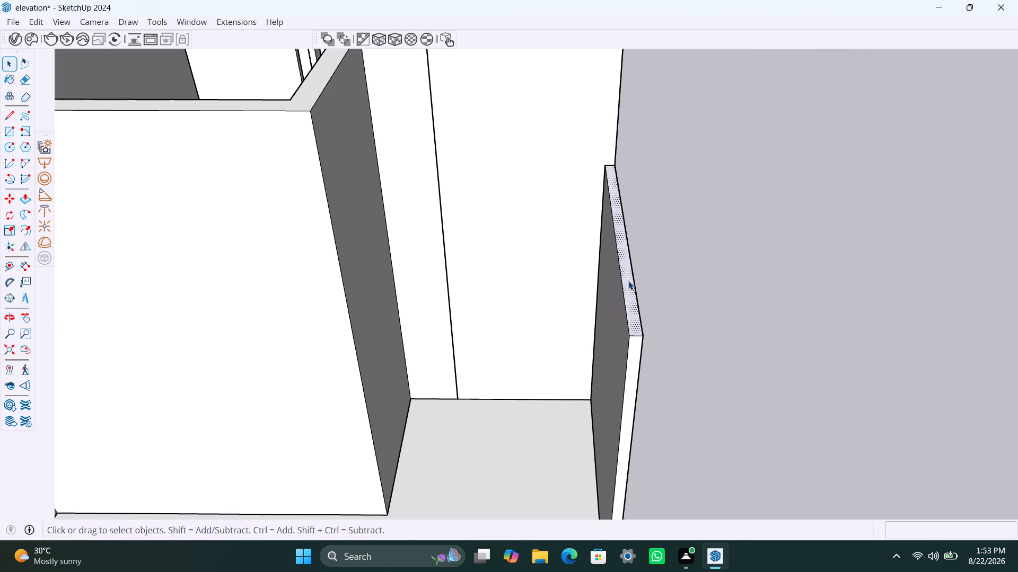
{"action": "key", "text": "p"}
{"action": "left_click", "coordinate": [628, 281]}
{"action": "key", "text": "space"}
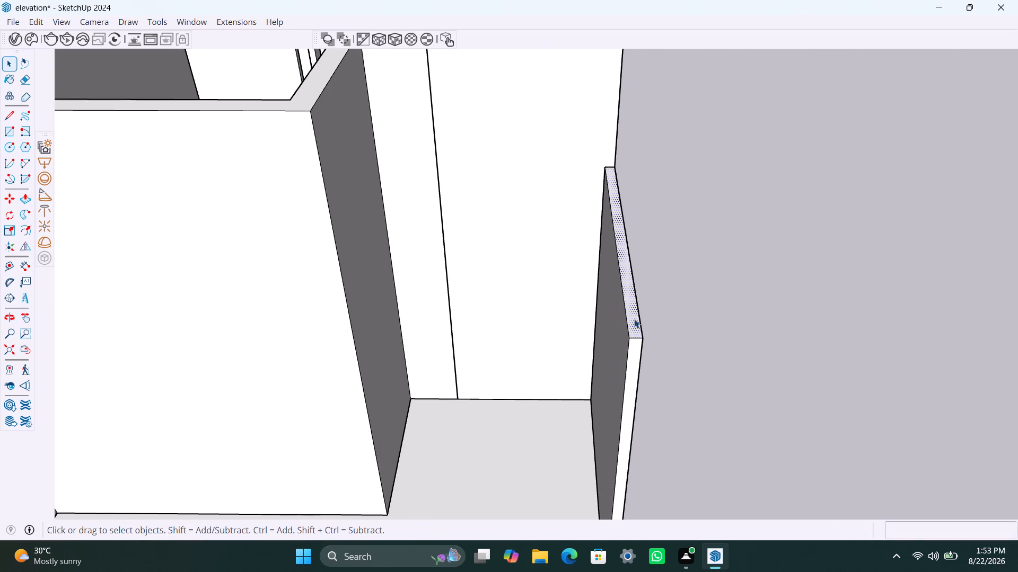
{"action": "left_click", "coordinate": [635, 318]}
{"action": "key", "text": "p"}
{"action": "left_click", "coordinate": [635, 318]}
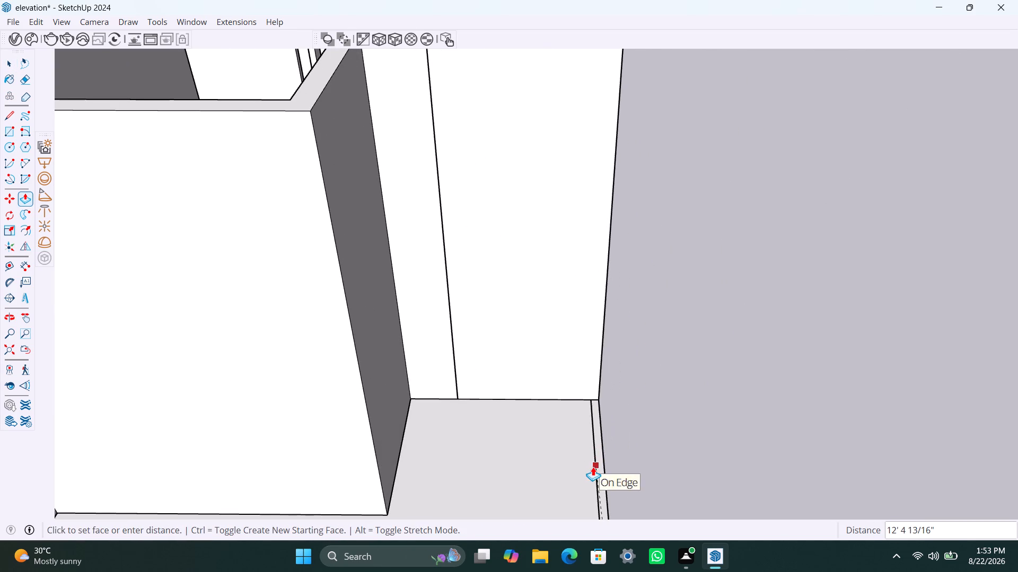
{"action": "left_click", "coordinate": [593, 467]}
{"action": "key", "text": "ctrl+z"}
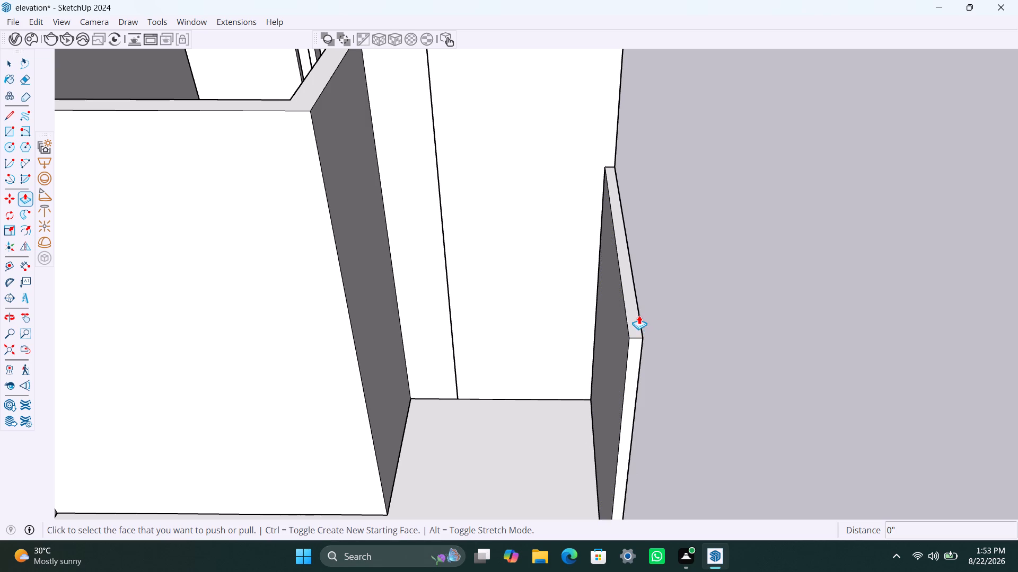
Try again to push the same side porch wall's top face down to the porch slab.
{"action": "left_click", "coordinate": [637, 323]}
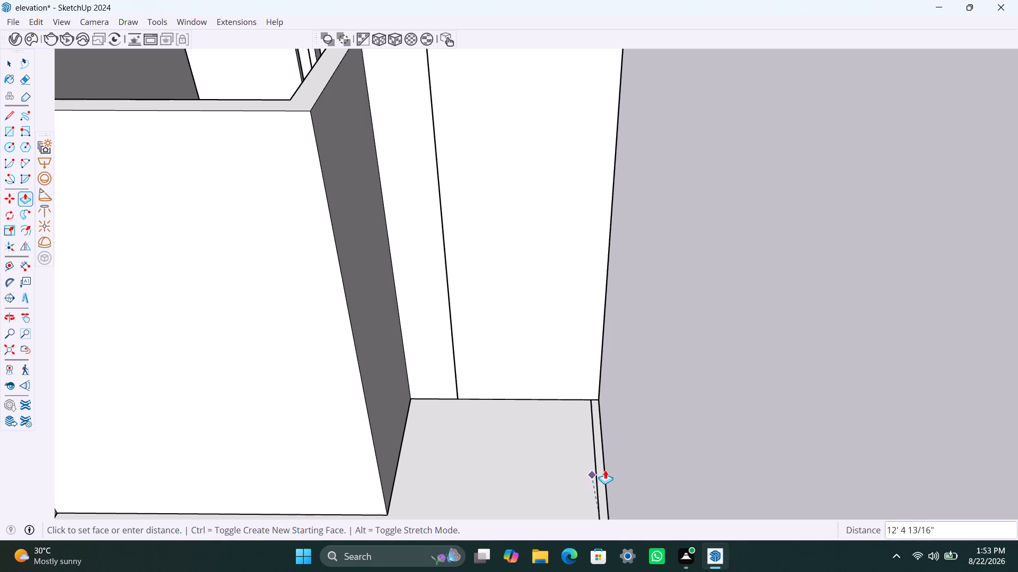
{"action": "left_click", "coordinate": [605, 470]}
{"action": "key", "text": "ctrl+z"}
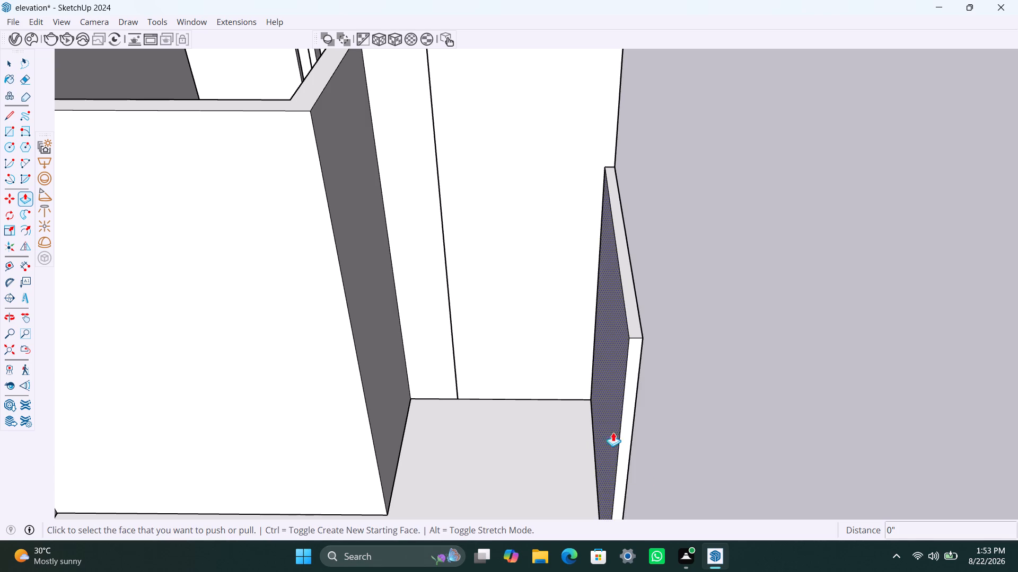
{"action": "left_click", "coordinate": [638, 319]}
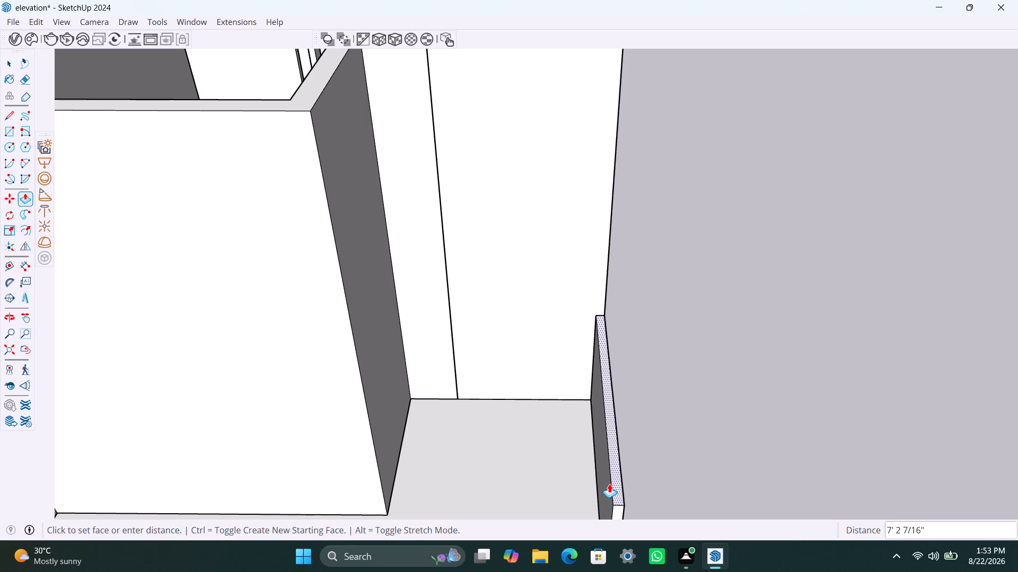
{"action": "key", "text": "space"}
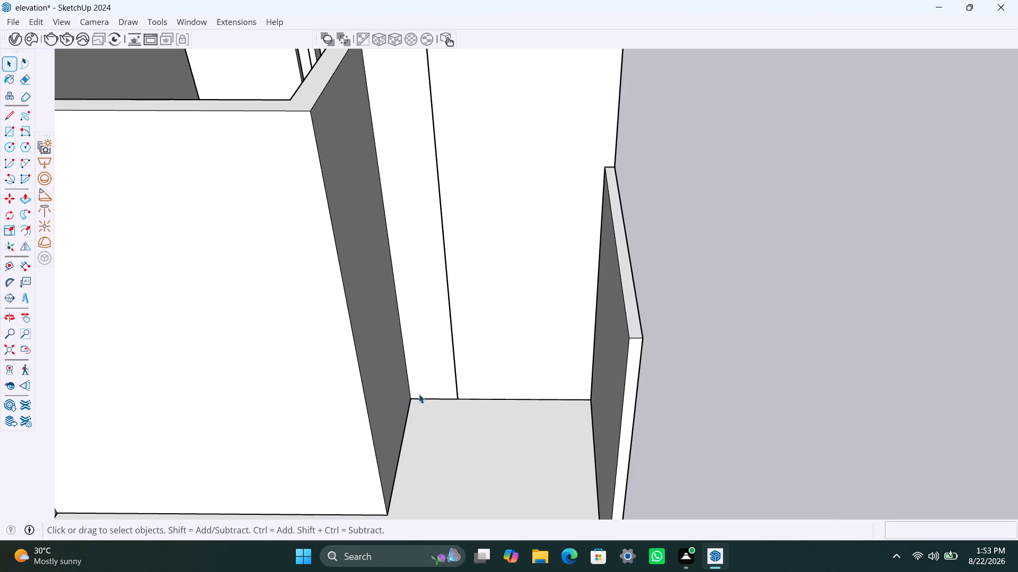
Place a horizontal guide on the porch's rear wall, 3' above its bottom edge at the upper floor slab.
{"action": "key", "text": "t"}
{"action": "left_click", "coordinate": [476, 400]}
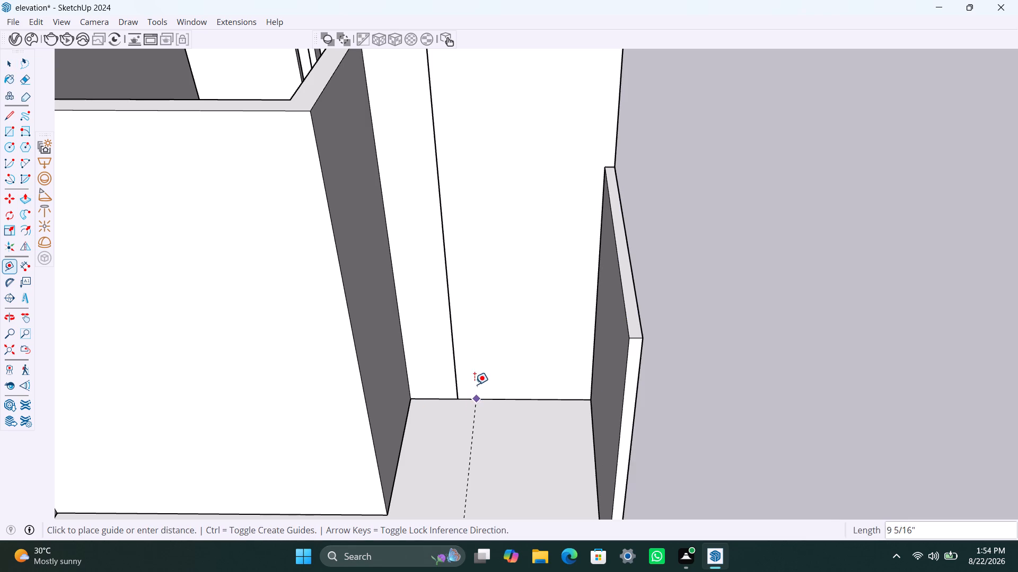
{"action": "key", "text": "space"}
{"action": "key", "text": "t"}
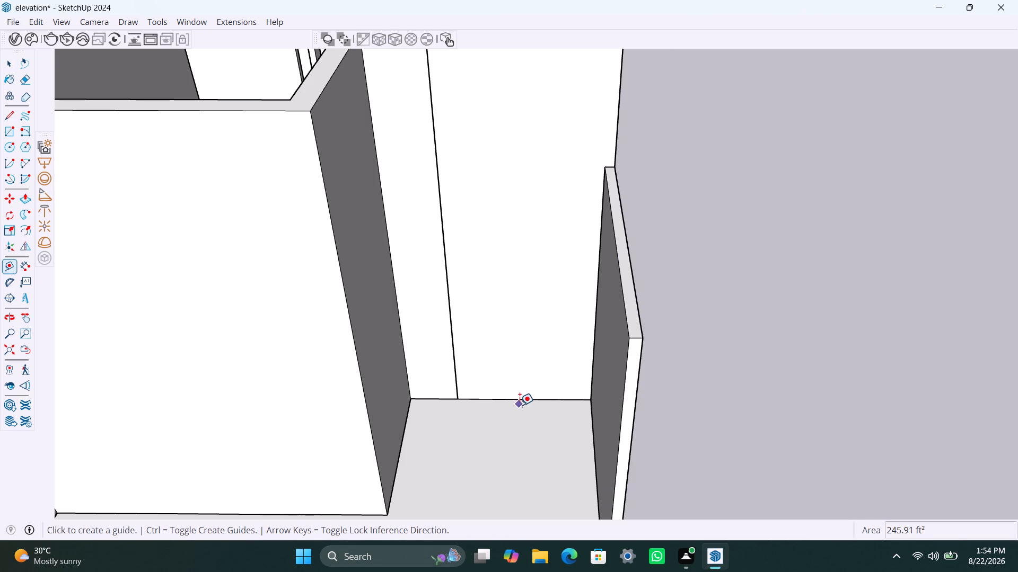
{"action": "left_click", "coordinate": [519, 399]}
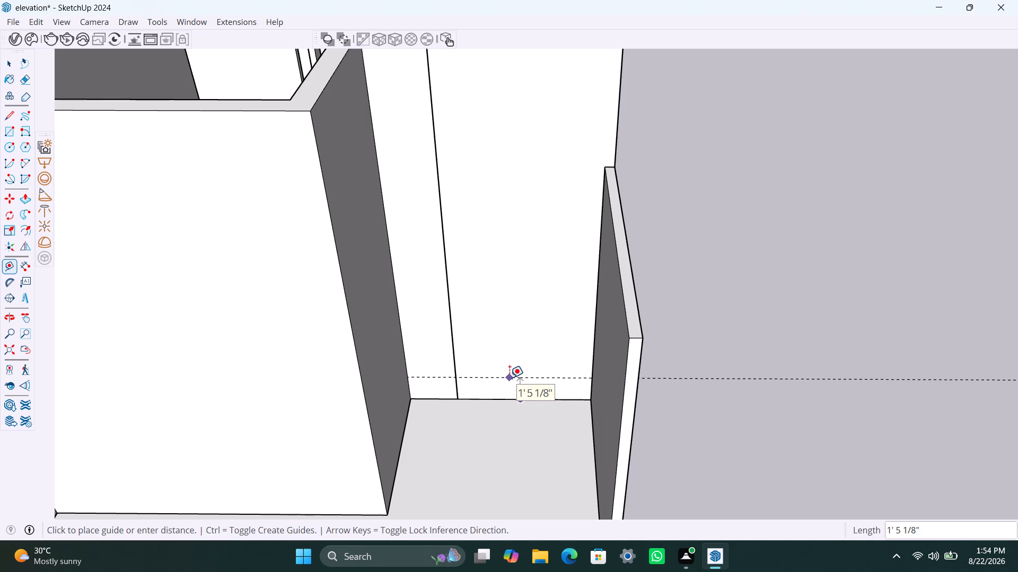
{"action": "key", "text": "1"}
{"action": "key", "text": "BackSpace"}
{"action": "type", "text": "3'"}
{"action": "key", "text": "Return"}
{"action": "key", "text": "space"}
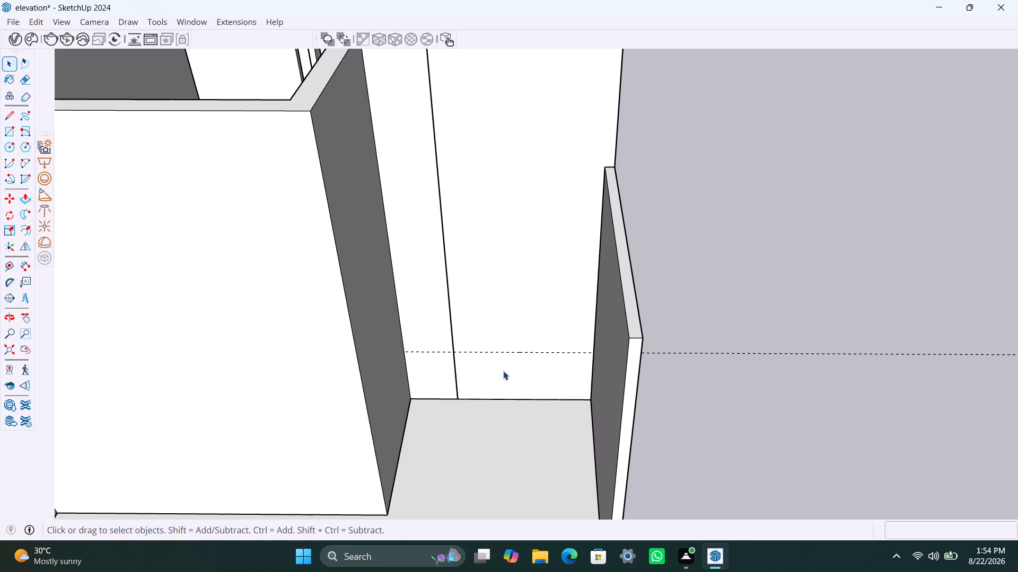
Push the upper side porch wall's top face down to the level of the 3' guide.
{"action": "left_click", "coordinate": [625, 273]}
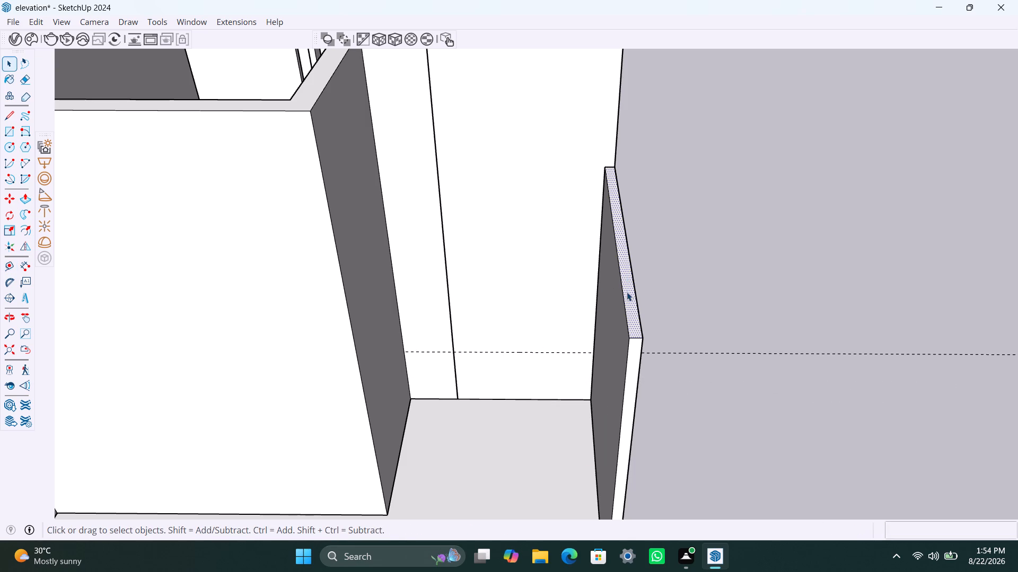
{"action": "key", "text": "p"}
{"action": "left_click", "coordinate": [627, 293]}
{"action": "left_click", "coordinate": [563, 347]}
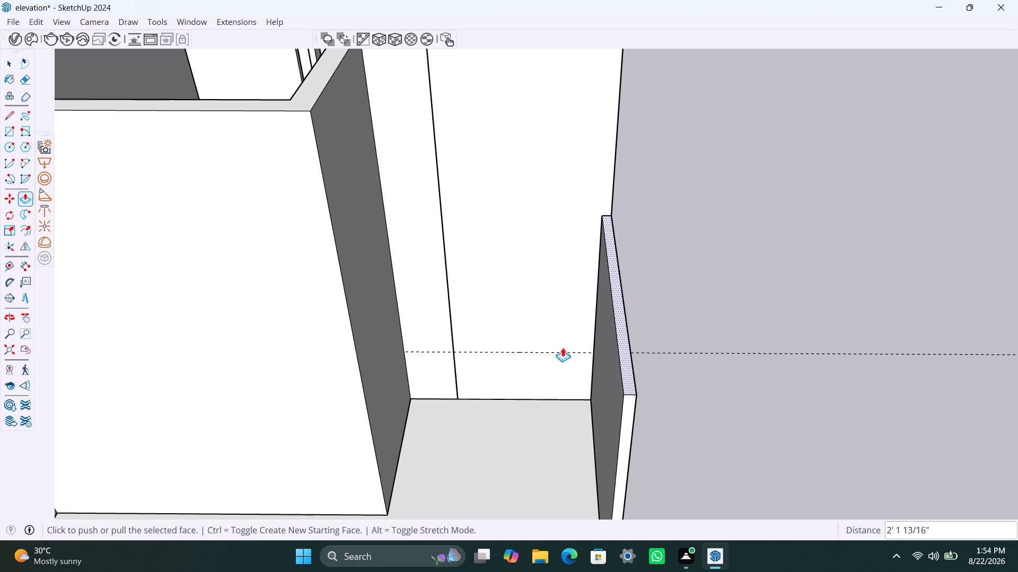
{"action": "key", "text": "space"}
{"action": "scroll", "coordinate": [602, 309], "scroll_direction": "down", "scroll_amount": 3}
{"action": "middle_click_drag", "start_coordinate": [592, 332], "coordinate": [675, 314]}
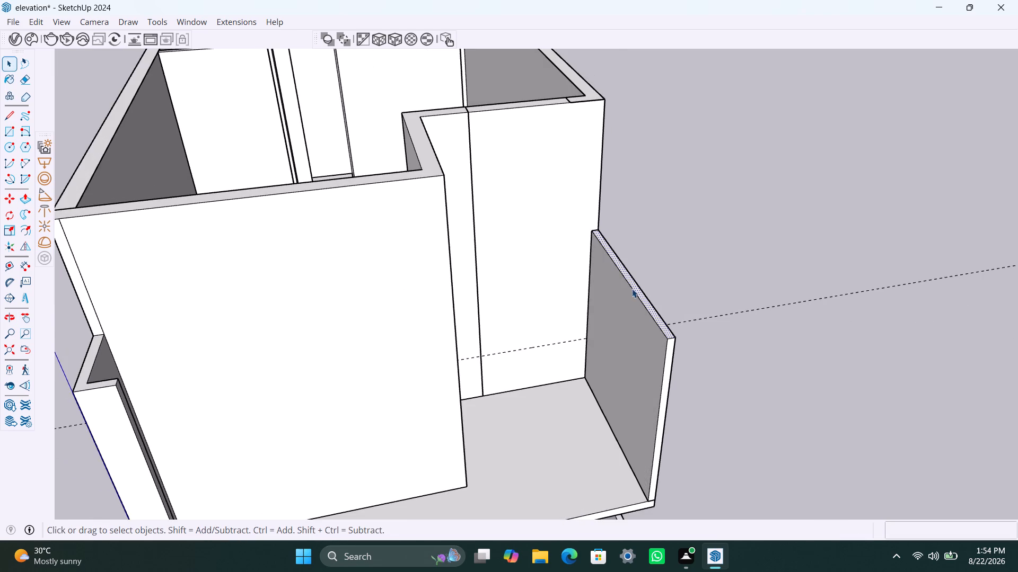
{"action": "scroll", "coordinate": [633, 283], "scroll_direction": "up", "scroll_amount": 3}
{"action": "key", "text": "p"}
{"action": "left_click", "coordinate": [632, 285]}
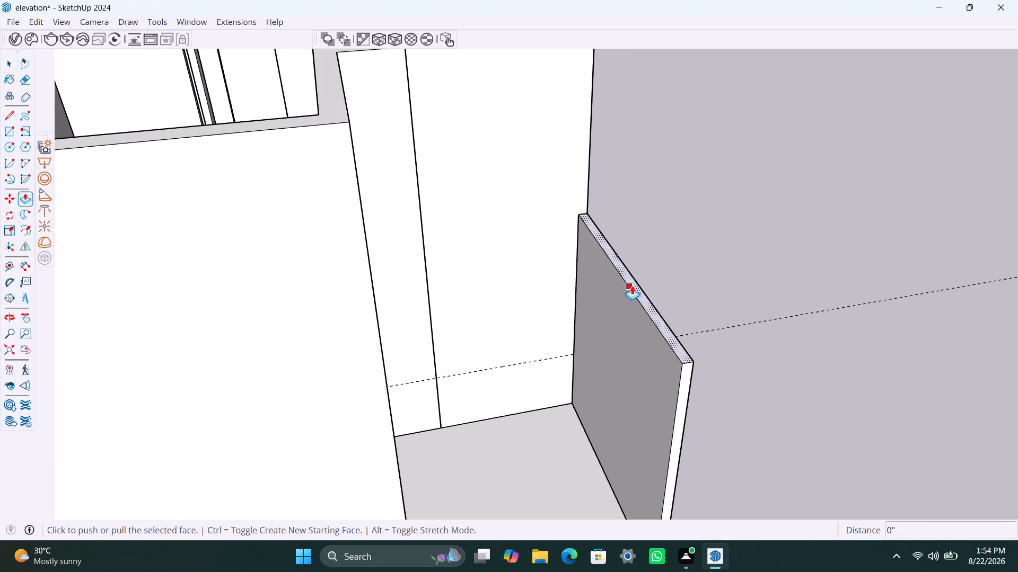
{"action": "left_click", "coordinate": [553, 354]}
{"action": "key", "text": "space"}
{"action": "left_click", "coordinate": [673, 280]}
Raise the lowered side porch wall's top face by 1'.
{"action": "scroll", "coordinate": [663, 307], "scroll_direction": "down", "scroll_amount": 3}
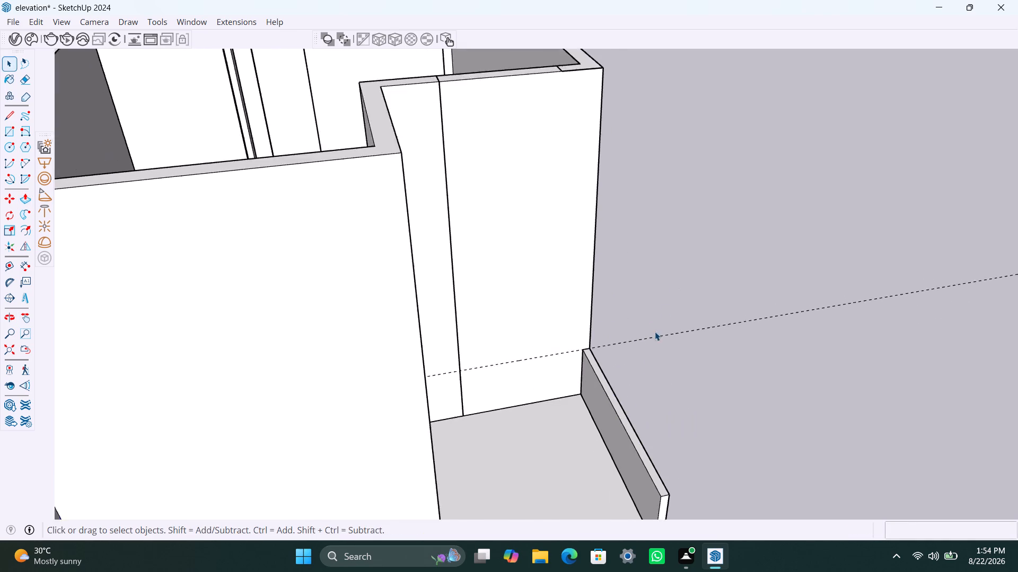
{"action": "scroll", "coordinate": [655, 332], "scroll_direction": "down", "scroll_amount": 4}
{"action": "middle_click_drag", "start_coordinate": [634, 376], "coordinate": [521, 321]}
{"action": "scroll", "coordinate": [649, 372], "scroll_direction": "up", "scroll_amount": 4}
{"action": "middle_click_drag", "start_coordinate": [608, 398], "coordinate": [592, 398]}
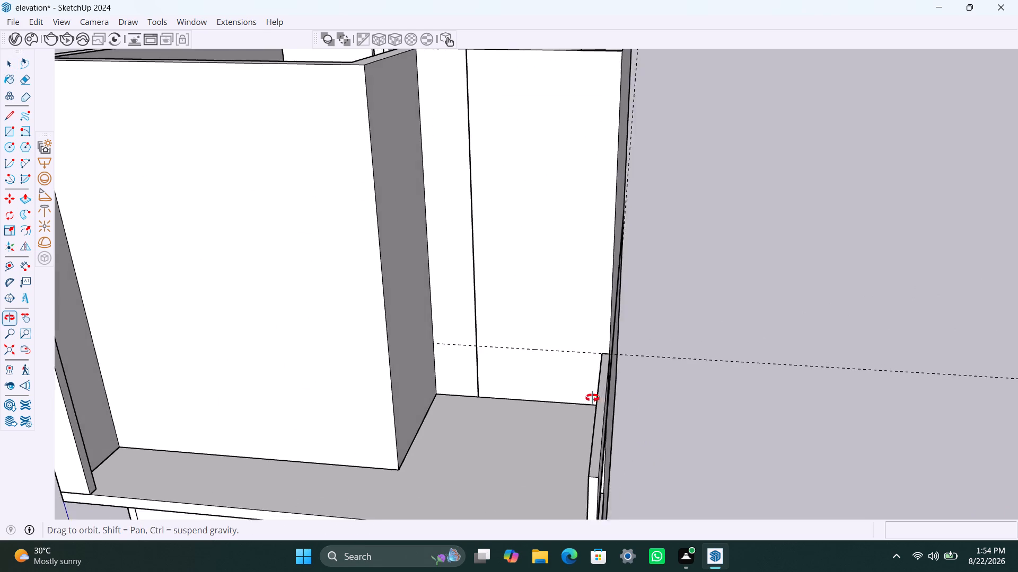
{"action": "middle_click_drag", "start_coordinate": [592, 398], "coordinate": [592, 397]}
{"action": "scroll", "coordinate": [599, 394], "scroll_direction": "up", "scroll_amount": 3}
{"action": "left_click", "coordinate": [603, 388]}
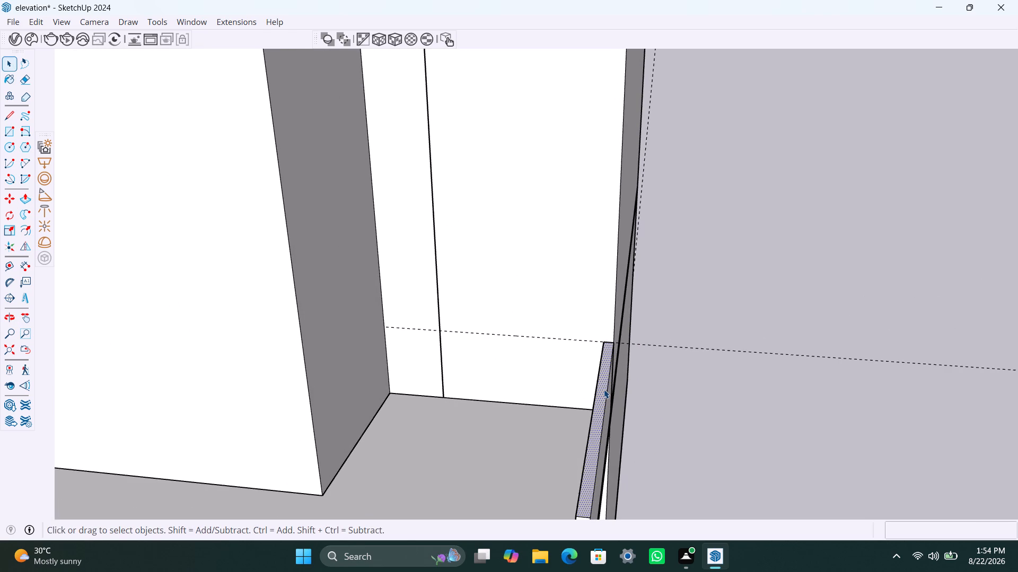
{"action": "key", "text": "p"}
{"action": "left_click", "coordinate": [604, 389]}
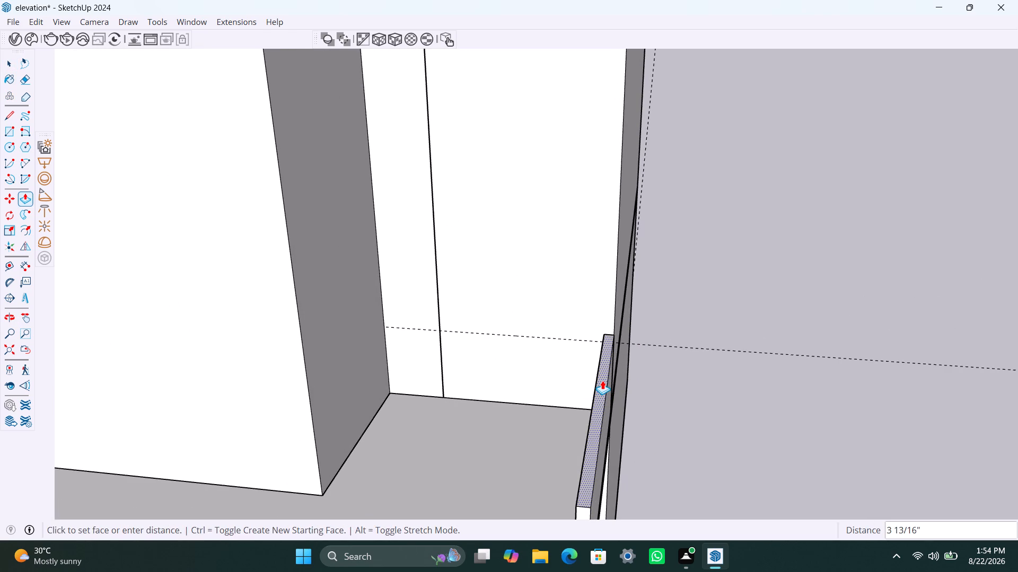
{"action": "type", "text": "1'"}
{"action": "key", "text": "Return"}
{"action": "key", "text": "space"}
Push/Pull the top face of the upper porch's L-shaped corner wall 7 1/2", using the guide line as reference.
{"action": "scroll", "coordinate": [686, 298], "scroll_direction": "down", "scroll_amount": 8}
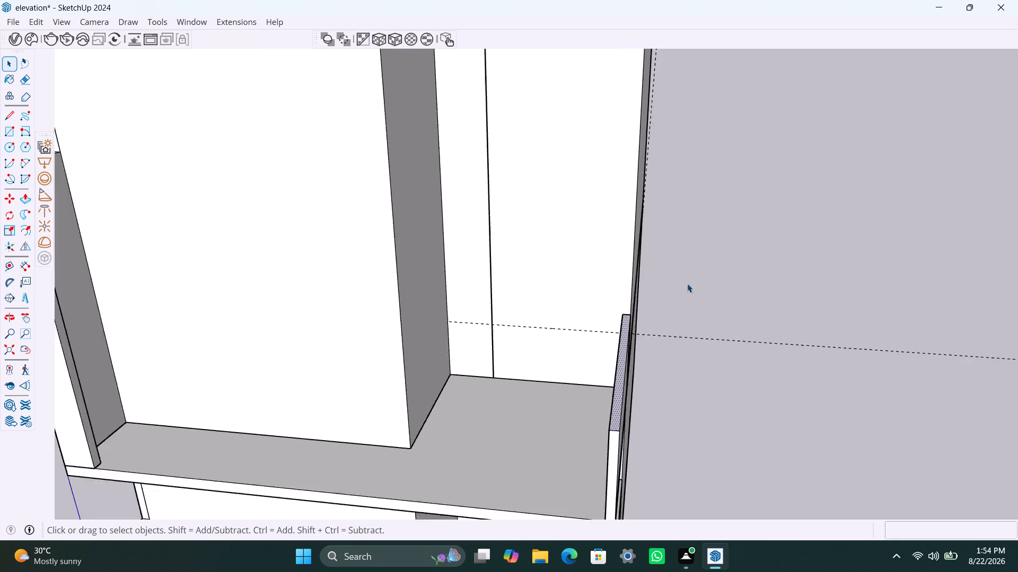
{"action": "scroll", "coordinate": [687, 283], "scroll_direction": "down", "scroll_amount": 6}
{"action": "scroll", "coordinate": [457, 277], "scroll_direction": "up", "scroll_amount": 2}
{"action": "middle_click_drag", "start_coordinate": [461, 275], "coordinate": [499, 401]}
{"action": "scroll", "coordinate": [403, 286], "scroll_direction": "up", "scroll_amount": 2}
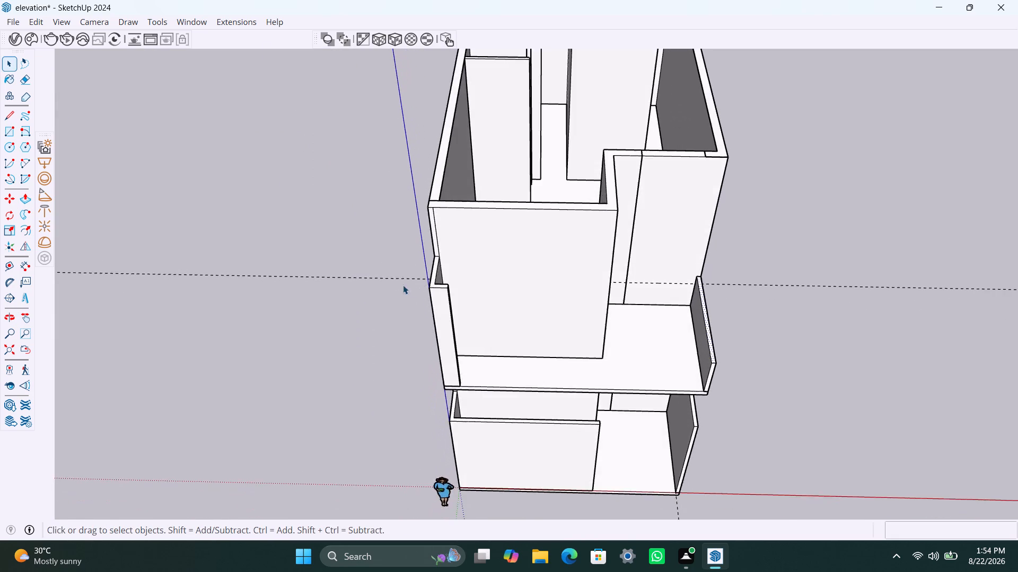
{"action": "scroll", "coordinate": [403, 285], "scroll_direction": "up", "scroll_amount": 7}
{"action": "left_click", "coordinate": [451, 269]}
{"action": "key", "text": "p"}
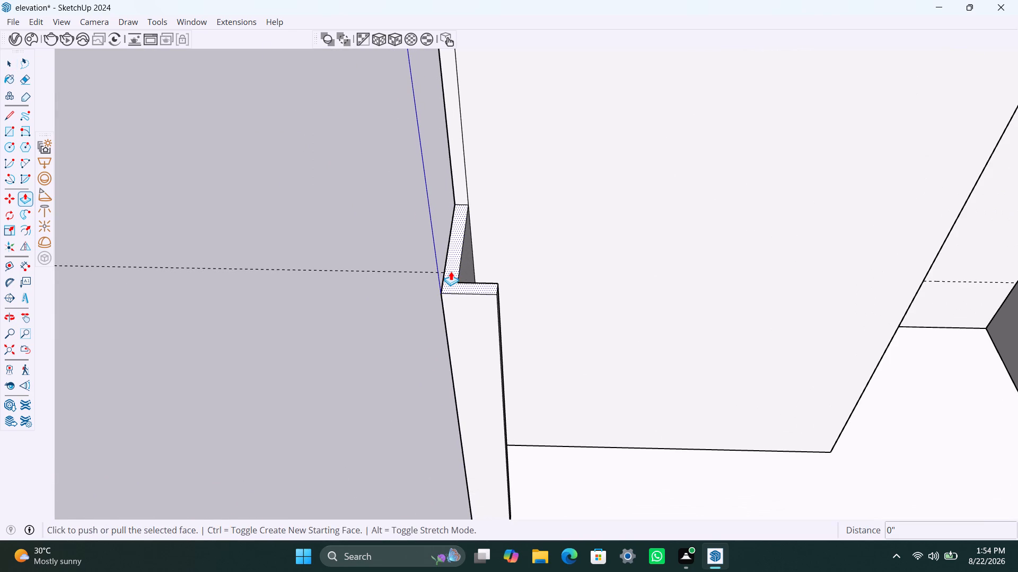
{"action": "left_click", "coordinate": [451, 271]}
{"action": "left_click", "coordinate": [379, 268]}
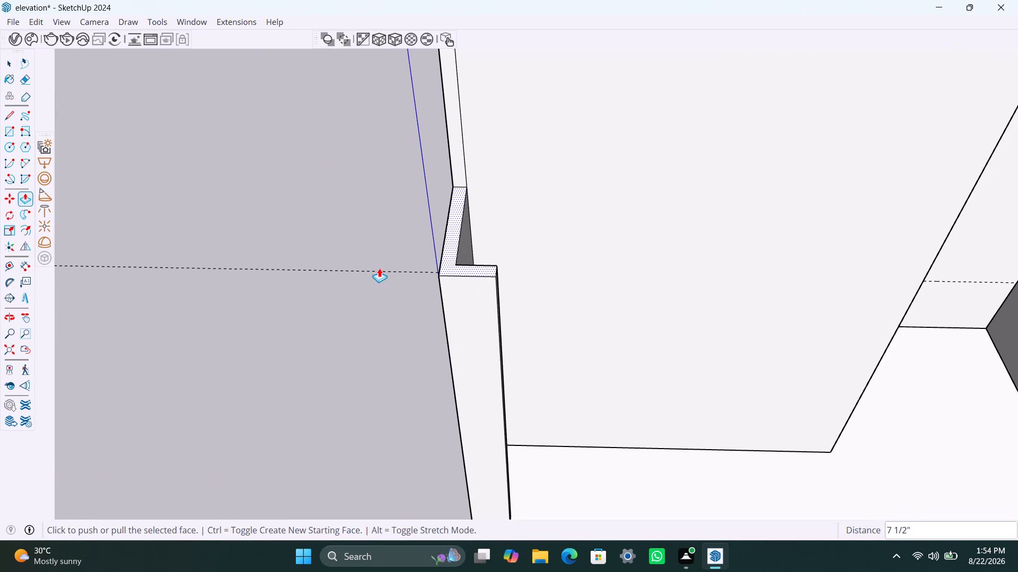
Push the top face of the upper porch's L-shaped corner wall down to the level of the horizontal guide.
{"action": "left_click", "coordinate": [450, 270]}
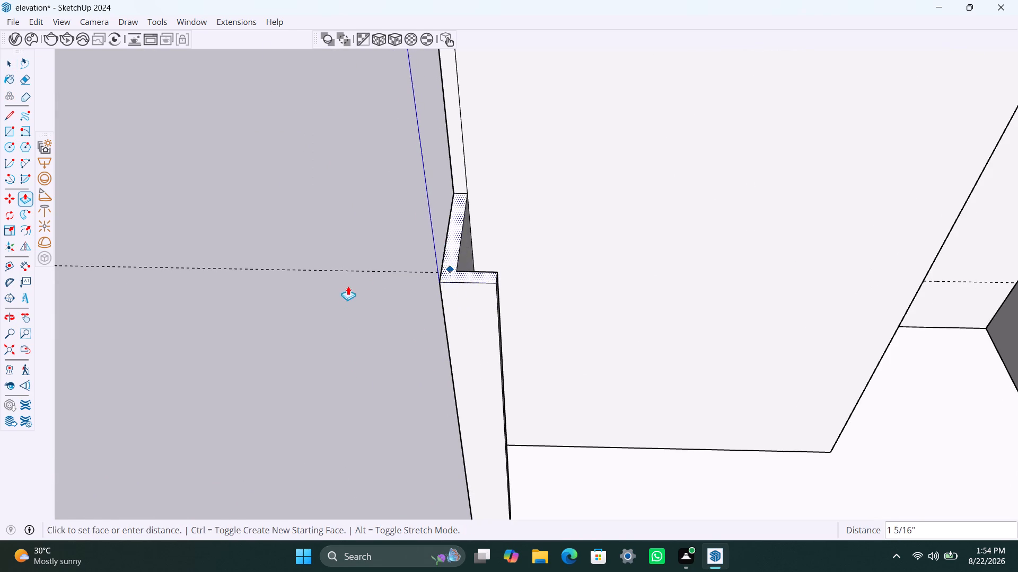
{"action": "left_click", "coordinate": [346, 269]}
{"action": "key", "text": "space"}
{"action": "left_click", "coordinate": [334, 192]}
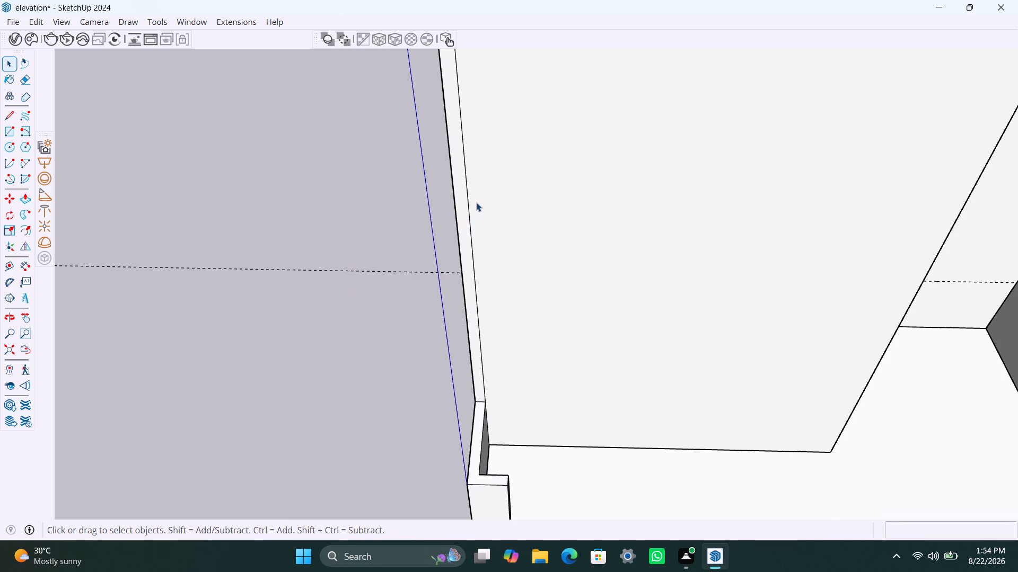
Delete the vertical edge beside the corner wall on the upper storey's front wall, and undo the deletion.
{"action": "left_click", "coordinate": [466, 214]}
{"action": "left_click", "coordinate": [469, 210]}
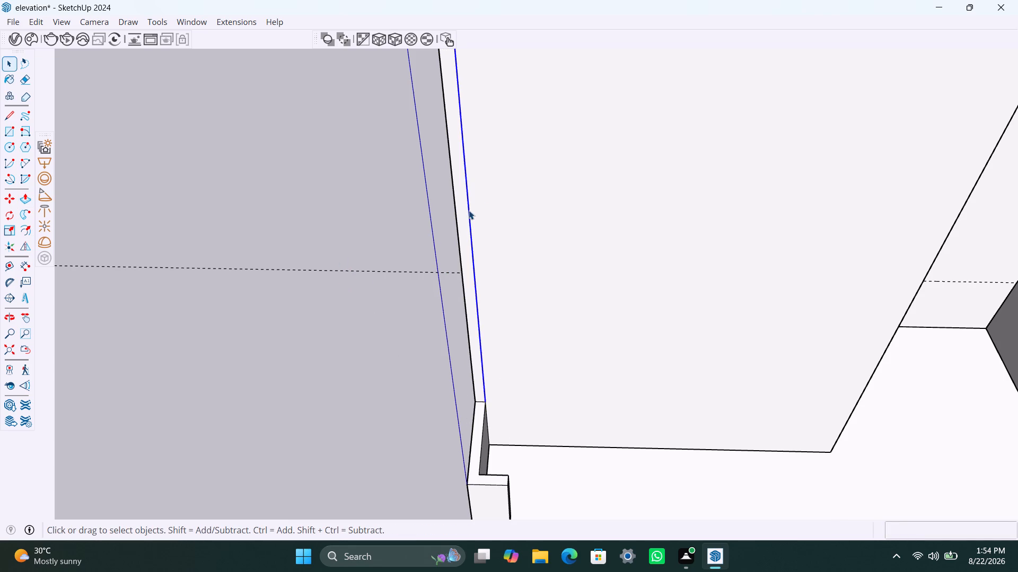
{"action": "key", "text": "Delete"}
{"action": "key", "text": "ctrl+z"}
Save the elevation model.
{"action": "scroll", "coordinate": [392, 251], "scroll_direction": "down", "scroll_amount": 12}
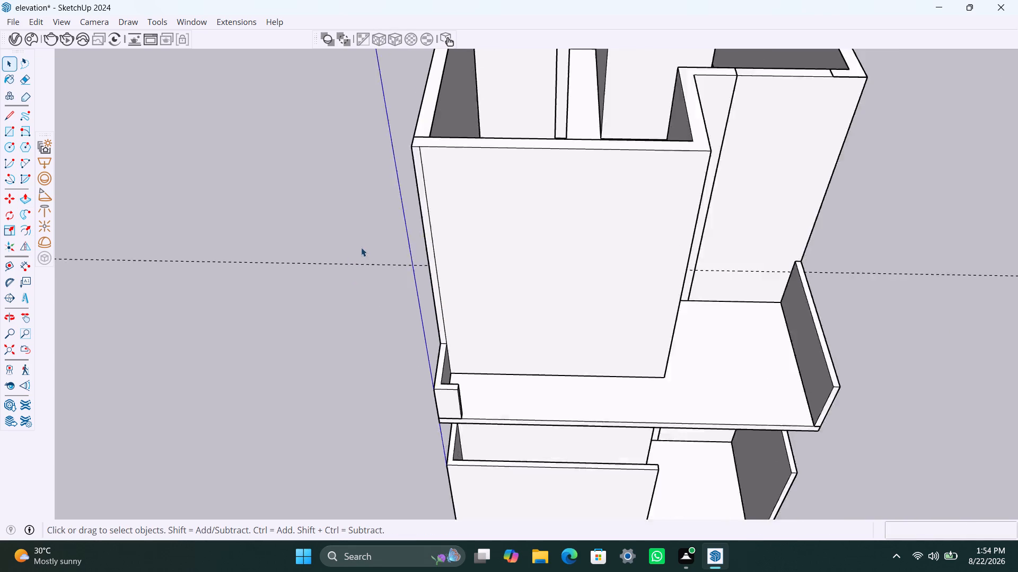
{"action": "scroll", "coordinate": [361, 247], "scroll_direction": "down", "scroll_amount": 2}
{"action": "double_click", "coordinate": [710, 247]}
{"action": "scroll", "coordinate": [571, 343], "scroll_direction": "up", "scroll_amount": 3}
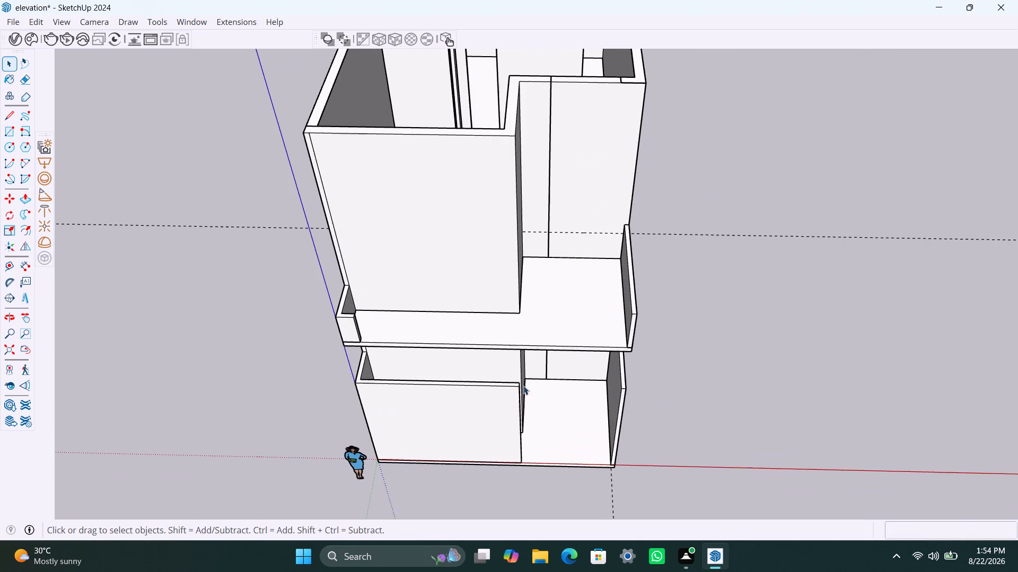
{"action": "middle_click_drag", "start_coordinate": [519, 399], "coordinate": [642, 377]}
{"action": "scroll", "coordinate": [654, 287], "scroll_direction": "up", "scroll_amount": 5}
{"action": "middle_click_drag", "start_coordinate": [637, 327], "coordinate": [725, 331]}
{"action": "scroll", "coordinate": [685, 262], "scroll_direction": "up", "scroll_amount": 4}
{"action": "middle_click_drag", "start_coordinate": [641, 309], "coordinate": [733, 321]}
{"action": "scroll", "coordinate": [709, 281], "scroll_direction": "up", "scroll_amount": 4}
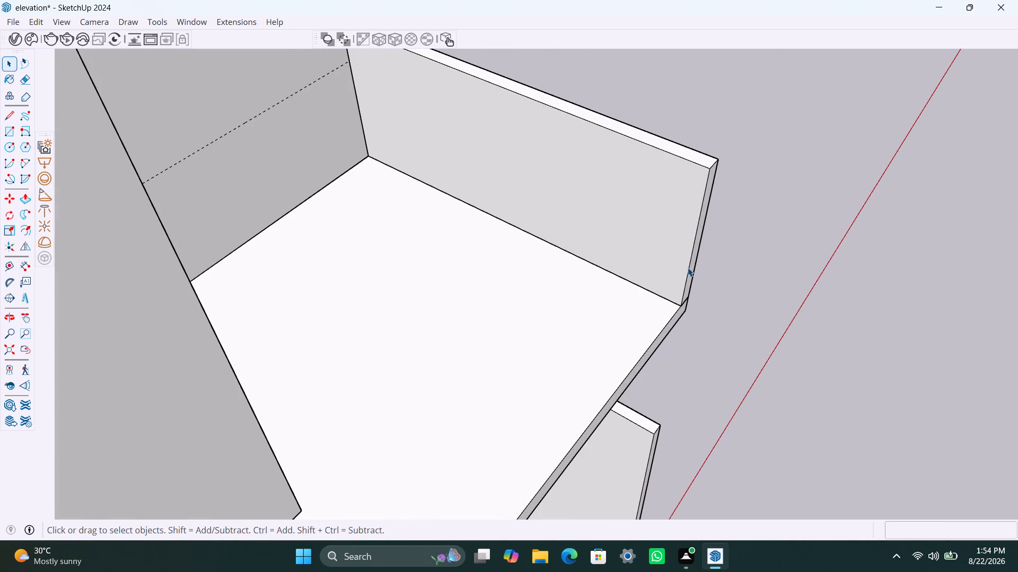
{"action": "key", "text": "ctrl+s"}
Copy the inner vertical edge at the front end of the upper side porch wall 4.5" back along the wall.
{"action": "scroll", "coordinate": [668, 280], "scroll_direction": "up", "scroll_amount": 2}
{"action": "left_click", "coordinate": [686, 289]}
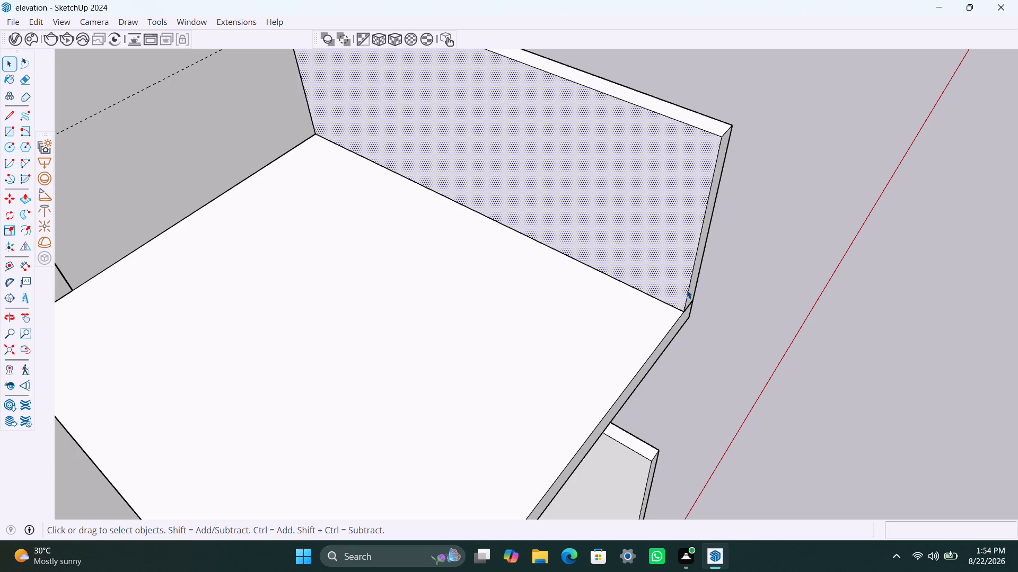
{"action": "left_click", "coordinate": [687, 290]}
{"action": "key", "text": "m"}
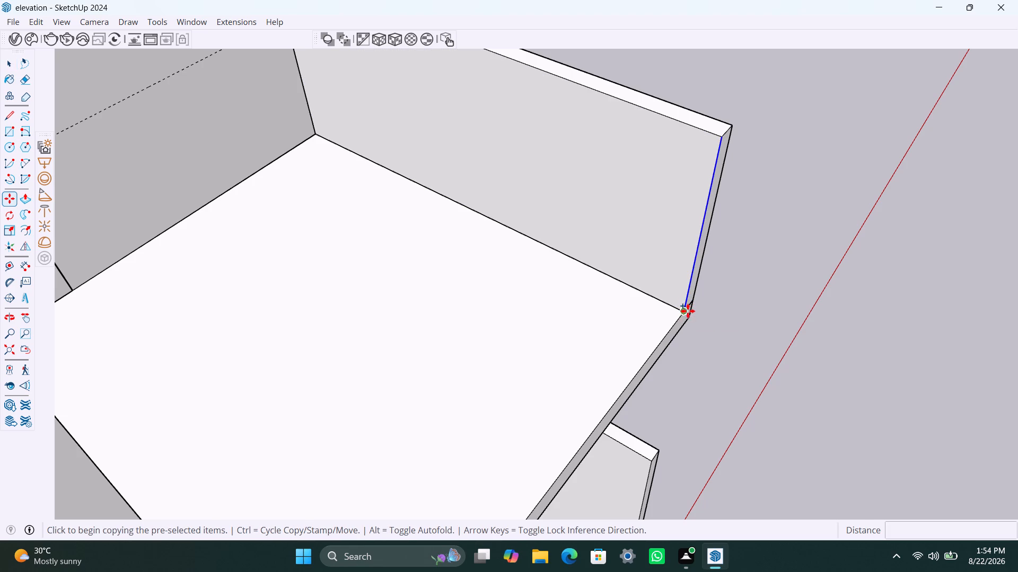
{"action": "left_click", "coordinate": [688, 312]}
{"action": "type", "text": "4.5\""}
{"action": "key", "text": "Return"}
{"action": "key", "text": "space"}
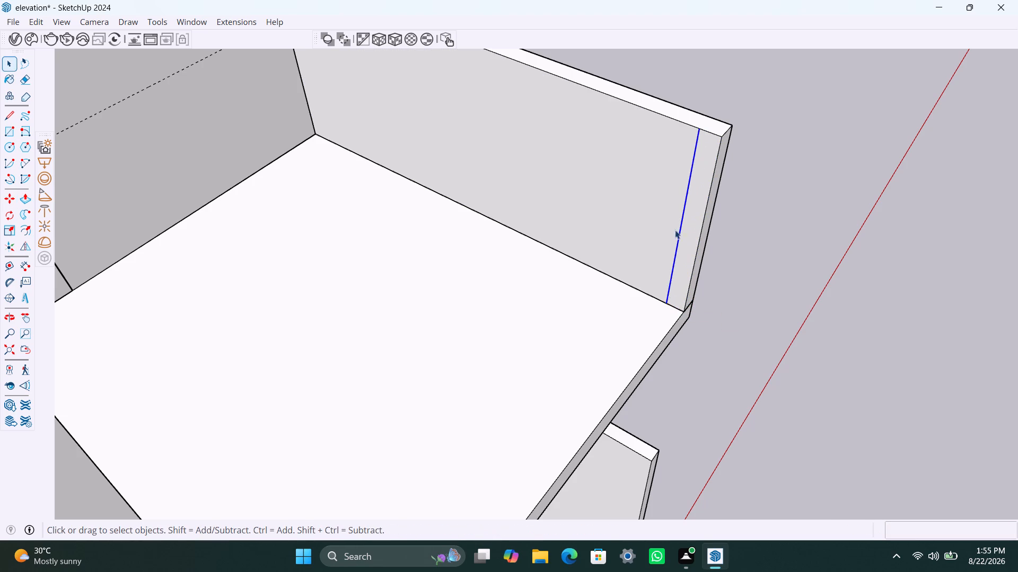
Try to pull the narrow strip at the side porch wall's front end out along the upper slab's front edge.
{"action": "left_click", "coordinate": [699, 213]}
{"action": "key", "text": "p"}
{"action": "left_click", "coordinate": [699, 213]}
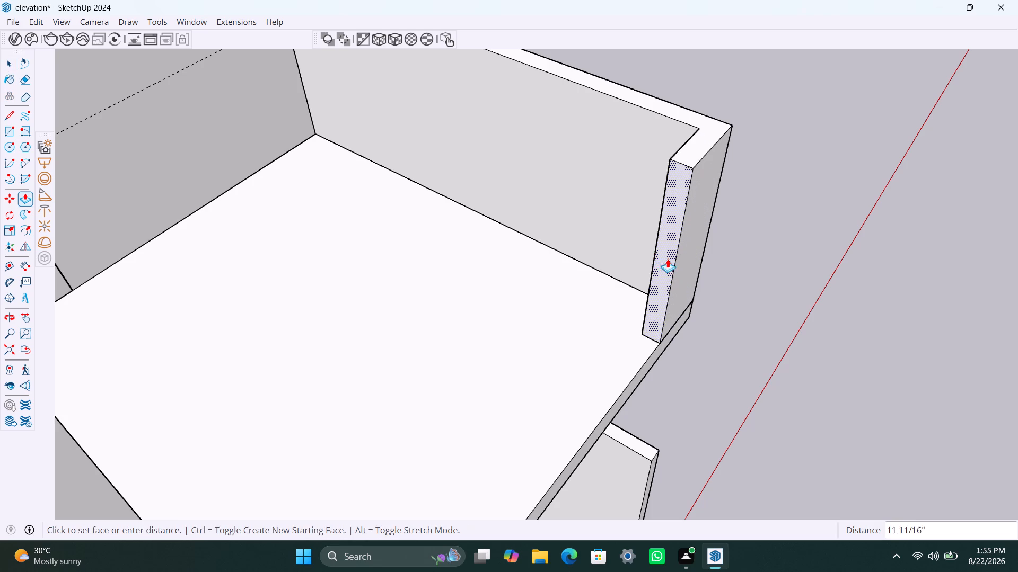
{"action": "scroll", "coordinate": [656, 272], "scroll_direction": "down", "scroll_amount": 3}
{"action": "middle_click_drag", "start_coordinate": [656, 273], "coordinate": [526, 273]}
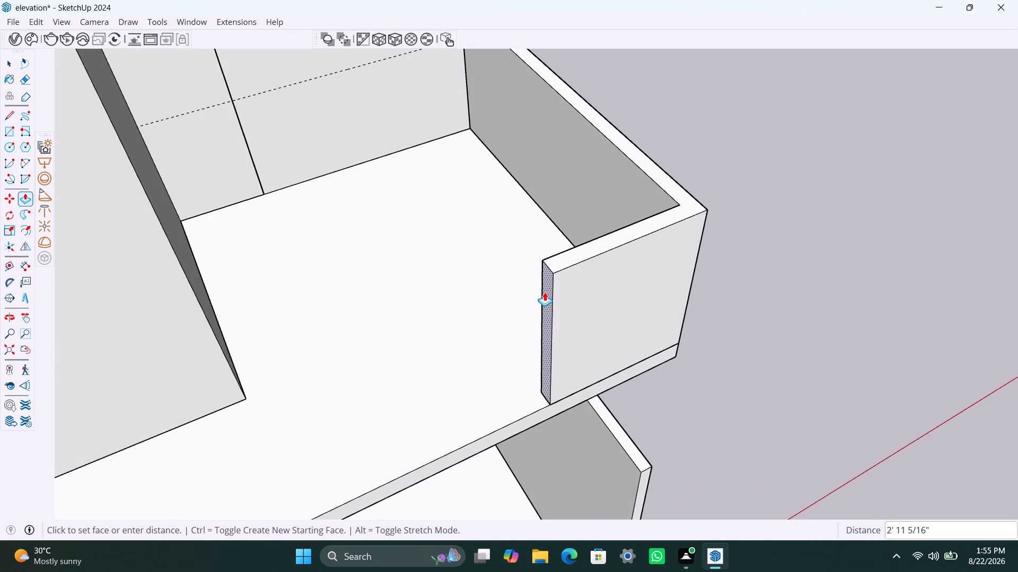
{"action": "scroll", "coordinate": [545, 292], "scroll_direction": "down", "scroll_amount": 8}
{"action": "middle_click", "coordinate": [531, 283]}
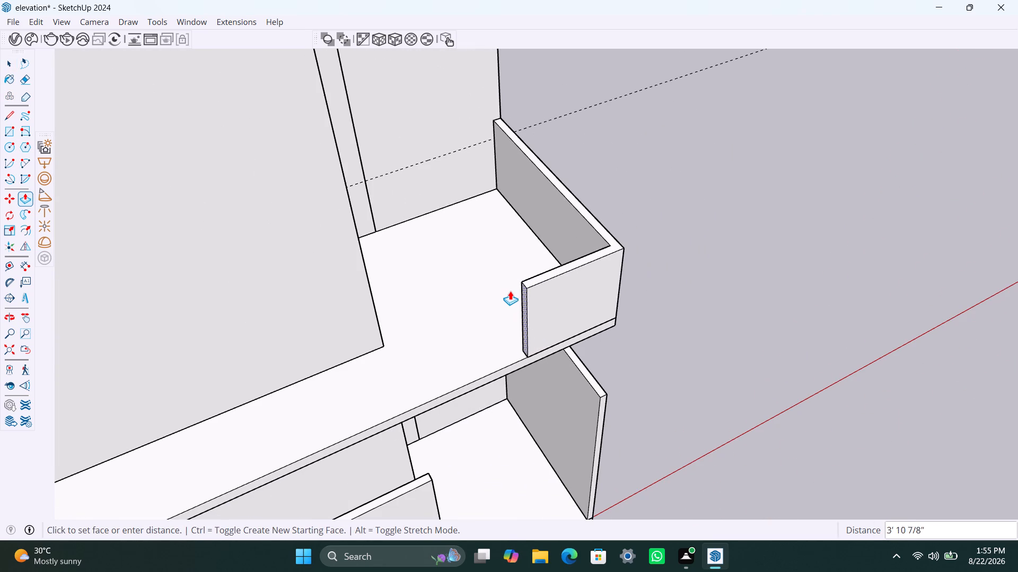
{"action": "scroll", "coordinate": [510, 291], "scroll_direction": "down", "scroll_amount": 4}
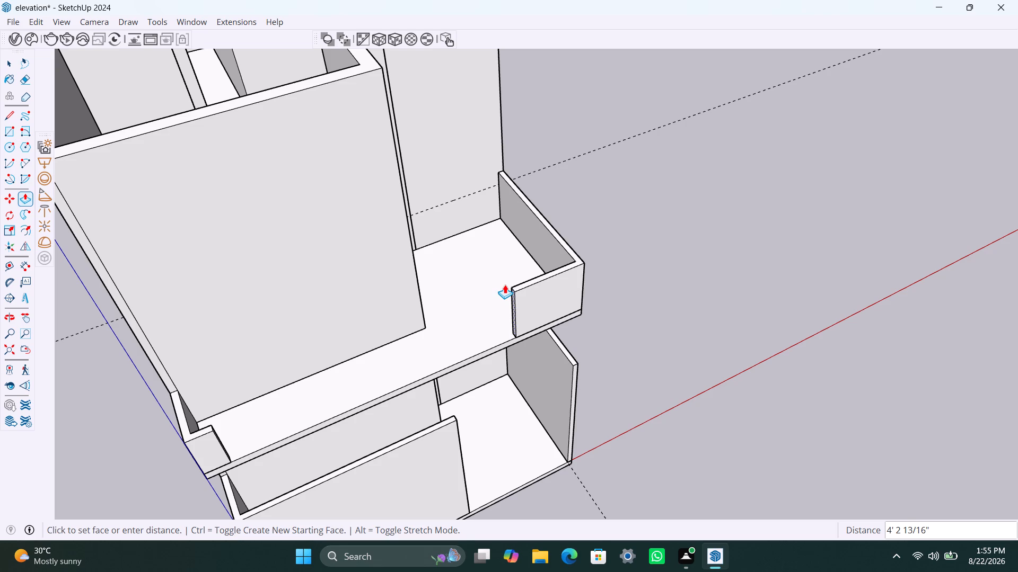
Undo the strip pull, the edge copy and the earlier height changes of the upper porch's corner and side walls.
{"action": "key", "text": "ctrl+z"}
{"action": "key", "text": "ctrl+z"}
{"action": "key", "text": "ctrl+z"}
{"action": "key", "text": "ctrl+z"}
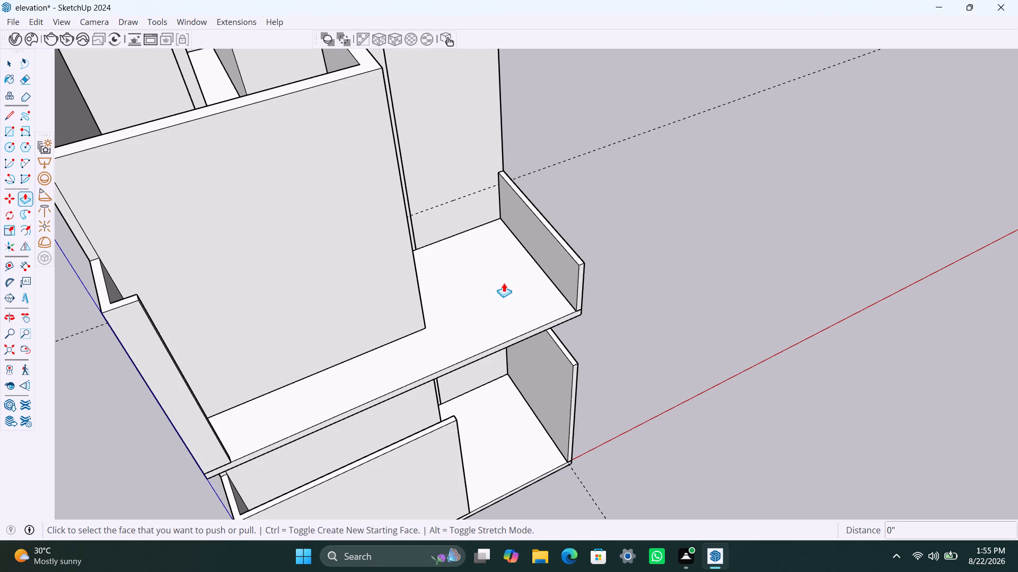
{"action": "key", "text": "ctrl+z"}
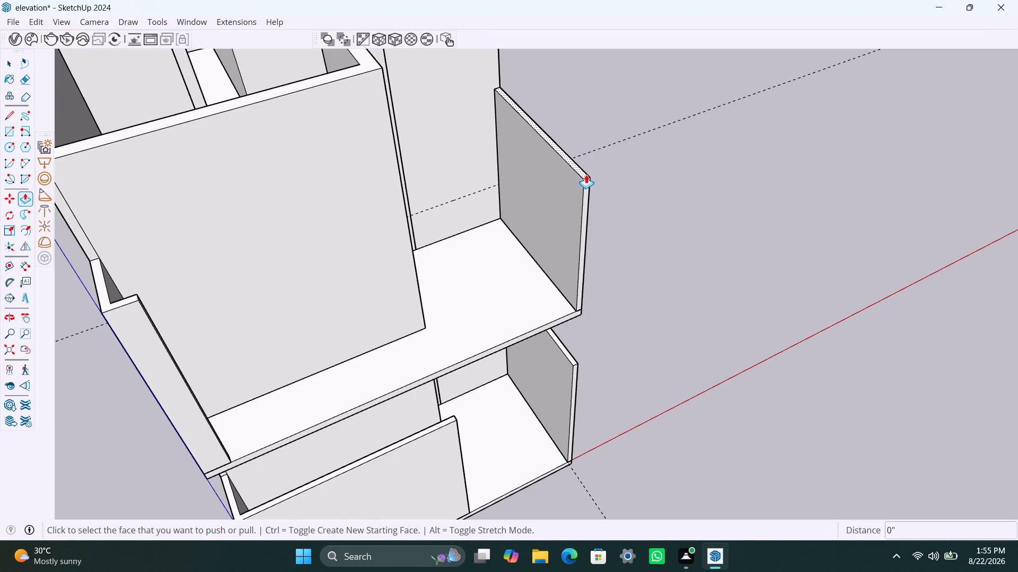
Push the upper side porch wall's top face down about 7' 3" to the level of the horizontal guide.
{"action": "left_click", "coordinate": [586, 174]}
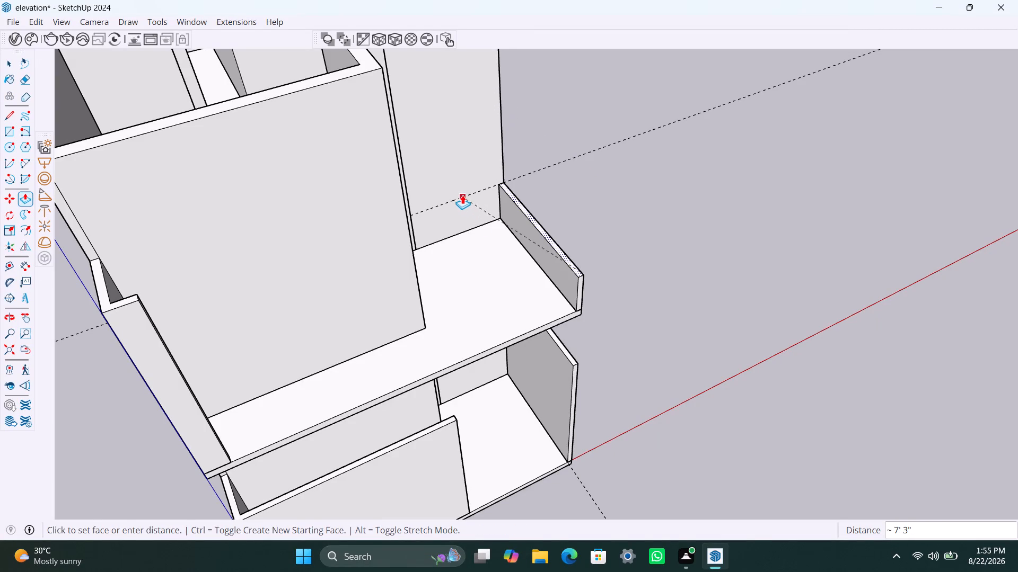
{"action": "left_click", "coordinate": [462, 195]}
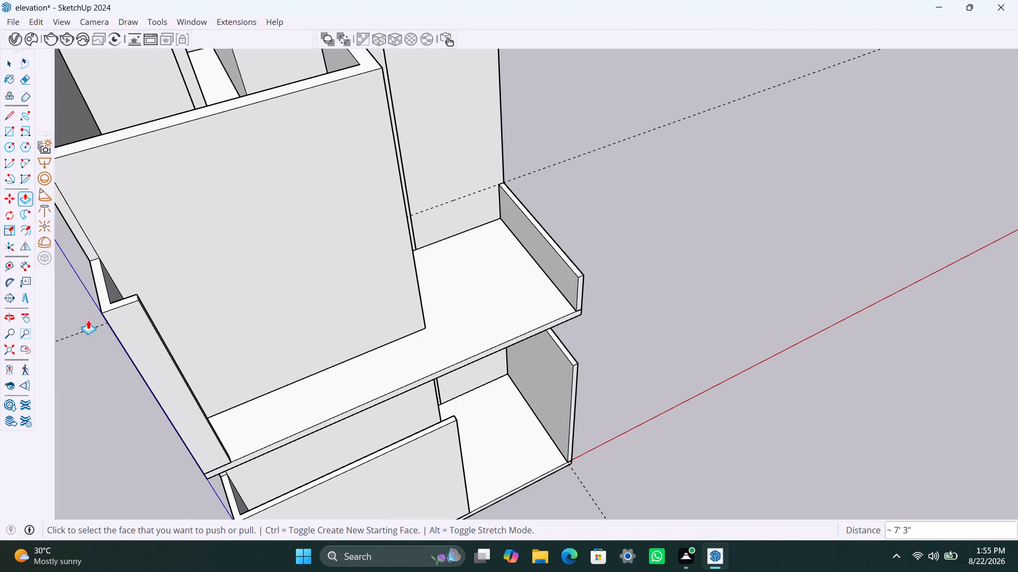
Push the top face of the upper porch's L-shaped corner wall down to the level of the horizontal guide.
{"action": "left_click", "coordinate": [103, 299]}
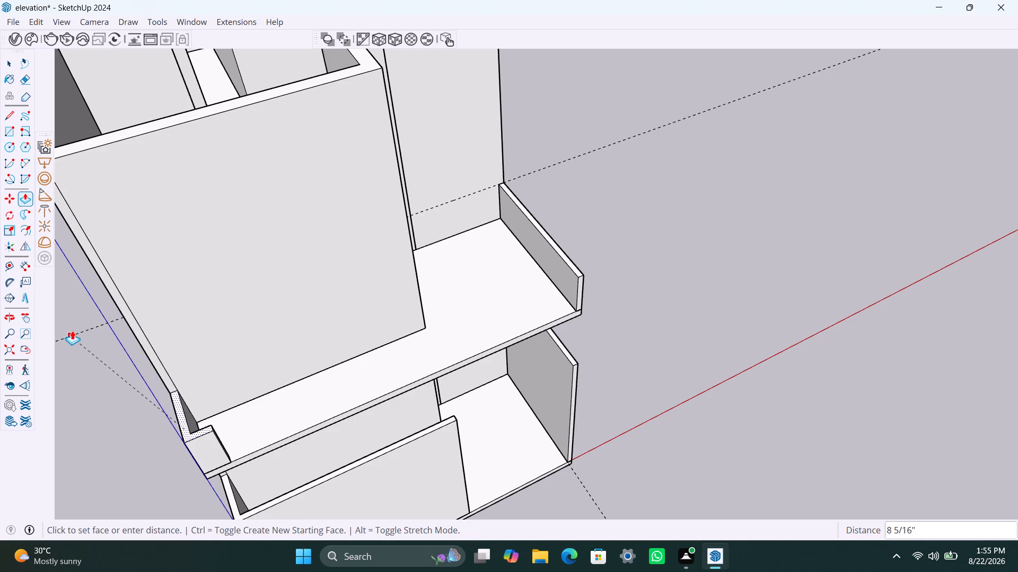
{"action": "left_click", "coordinate": [73, 337]}
{"action": "key", "text": "space"}
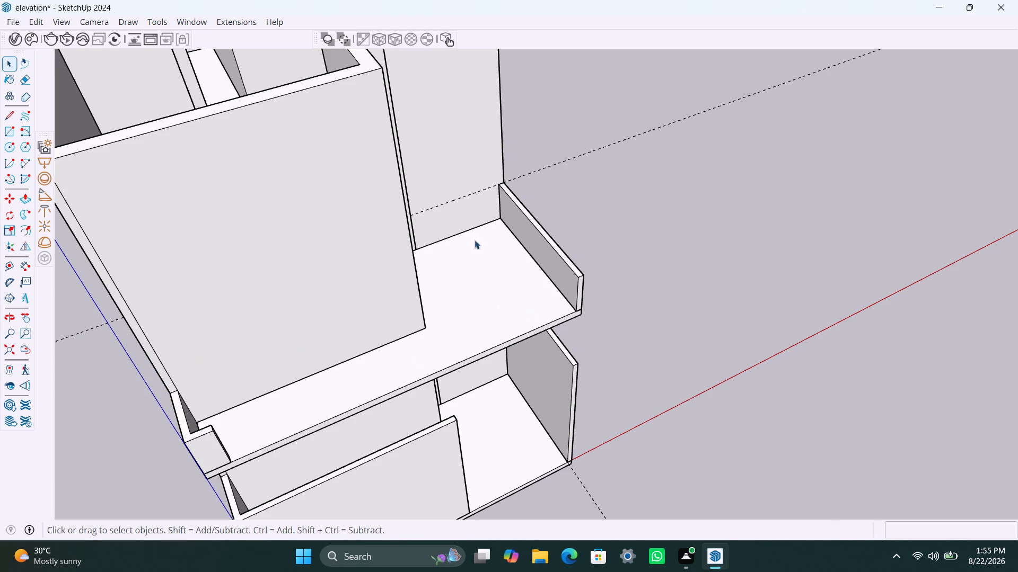
Copy the inner vertical edge at the front end of the lowered side porch wall 4.5" back along the wall.
{"action": "scroll", "coordinate": [579, 261], "scroll_direction": "up", "scroll_amount": 3}
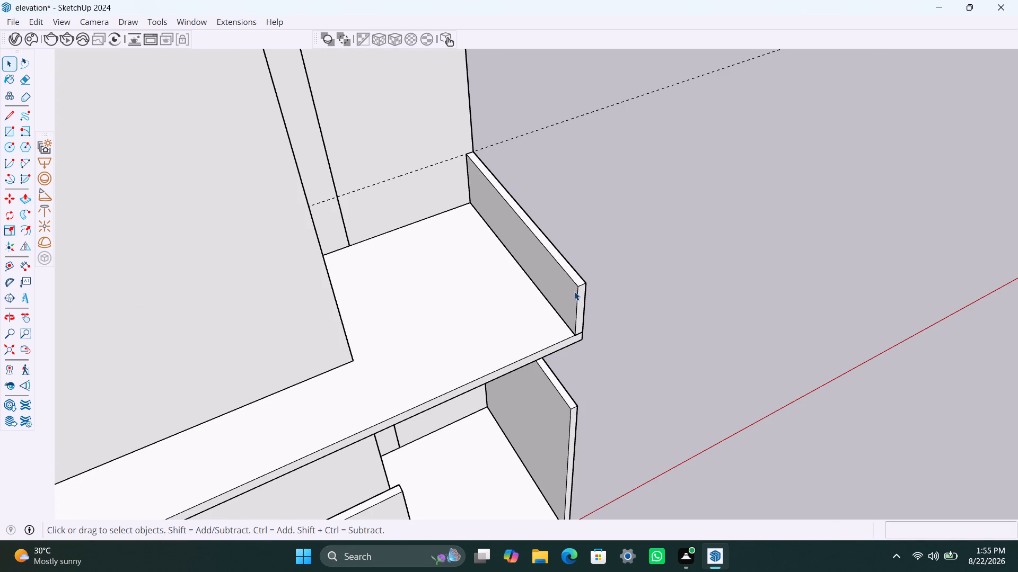
{"action": "middle_click_drag", "start_coordinate": [527, 328], "coordinate": [703, 307]}
{"action": "scroll", "coordinate": [646, 282], "scroll_direction": "up", "scroll_amount": 9}
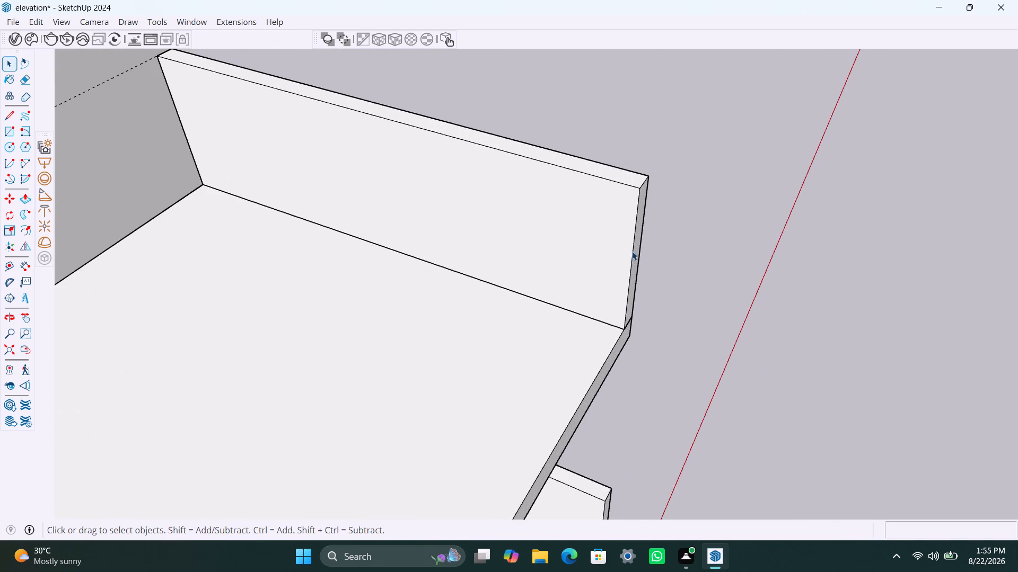
{"action": "left_click", "coordinate": [633, 243]}
{"action": "key", "text": "m"}
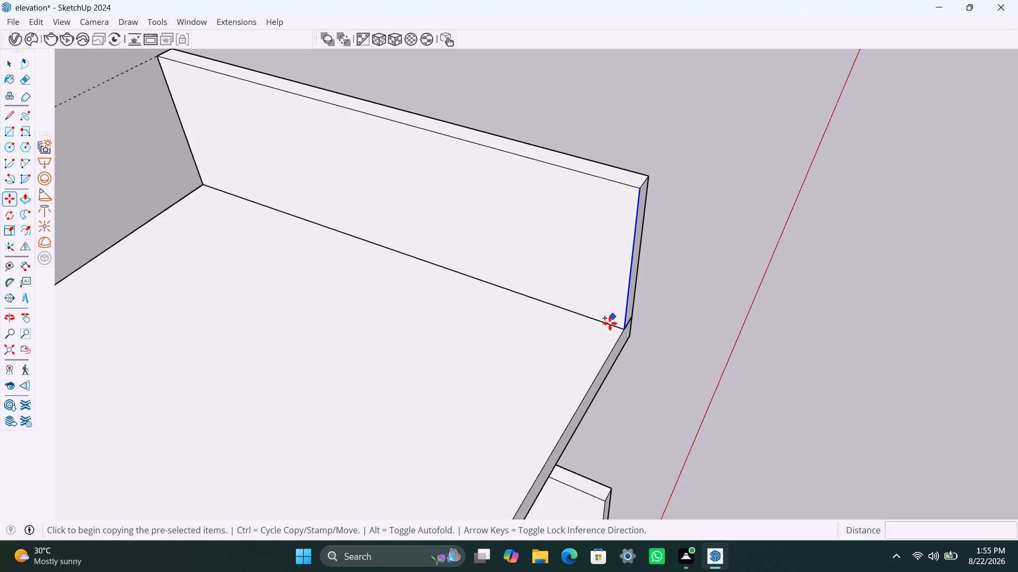
{"action": "left_click", "coordinate": [621, 327]}
{"action": "type", "text": "4.5\""}
{"action": "key", "text": "Return"}
{"action": "key", "text": "space"}
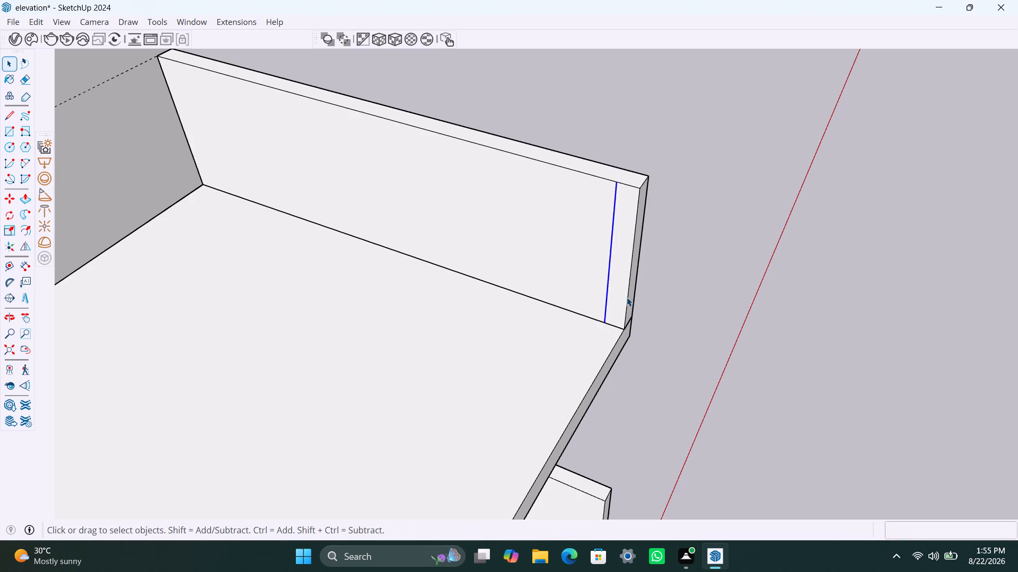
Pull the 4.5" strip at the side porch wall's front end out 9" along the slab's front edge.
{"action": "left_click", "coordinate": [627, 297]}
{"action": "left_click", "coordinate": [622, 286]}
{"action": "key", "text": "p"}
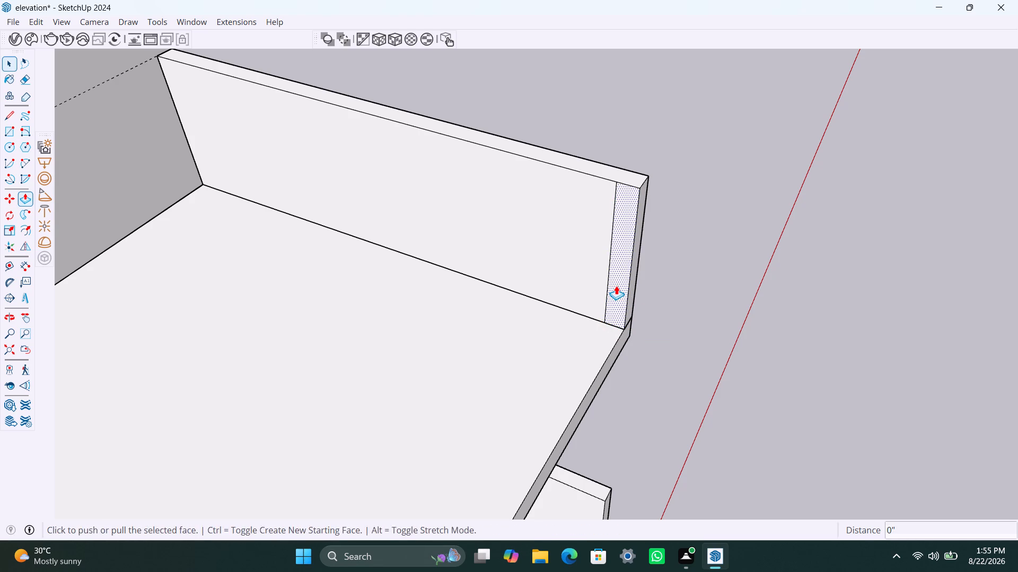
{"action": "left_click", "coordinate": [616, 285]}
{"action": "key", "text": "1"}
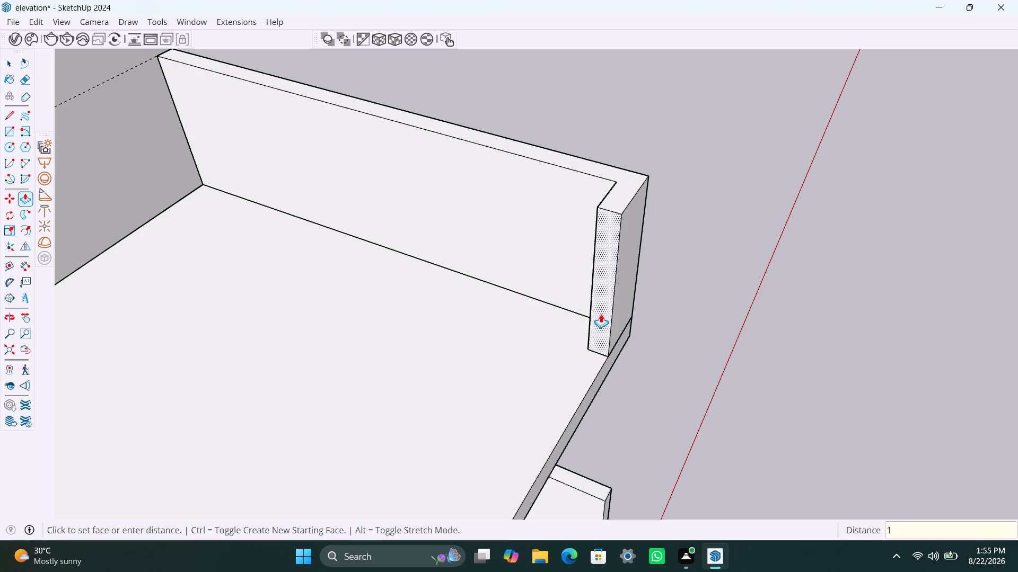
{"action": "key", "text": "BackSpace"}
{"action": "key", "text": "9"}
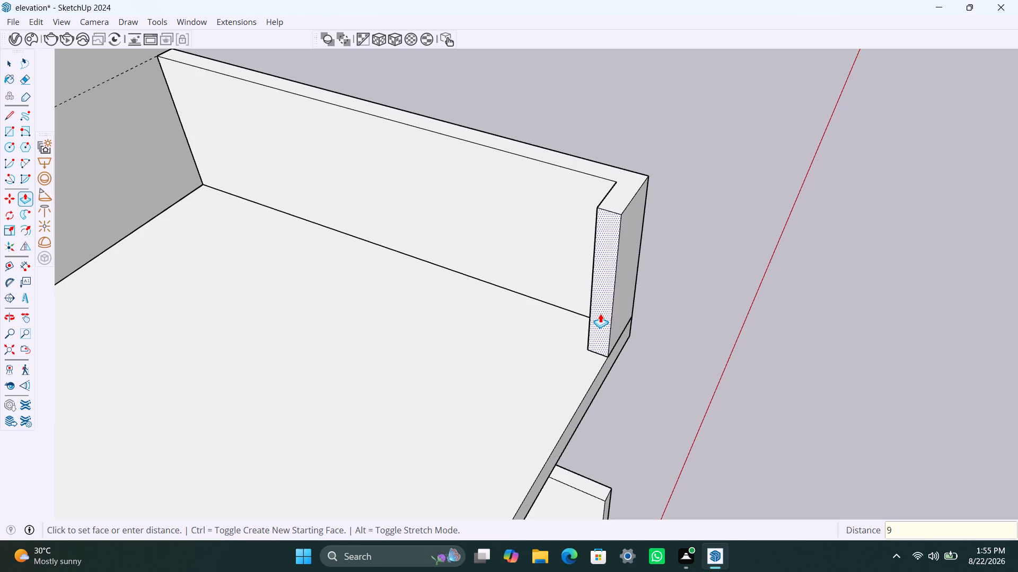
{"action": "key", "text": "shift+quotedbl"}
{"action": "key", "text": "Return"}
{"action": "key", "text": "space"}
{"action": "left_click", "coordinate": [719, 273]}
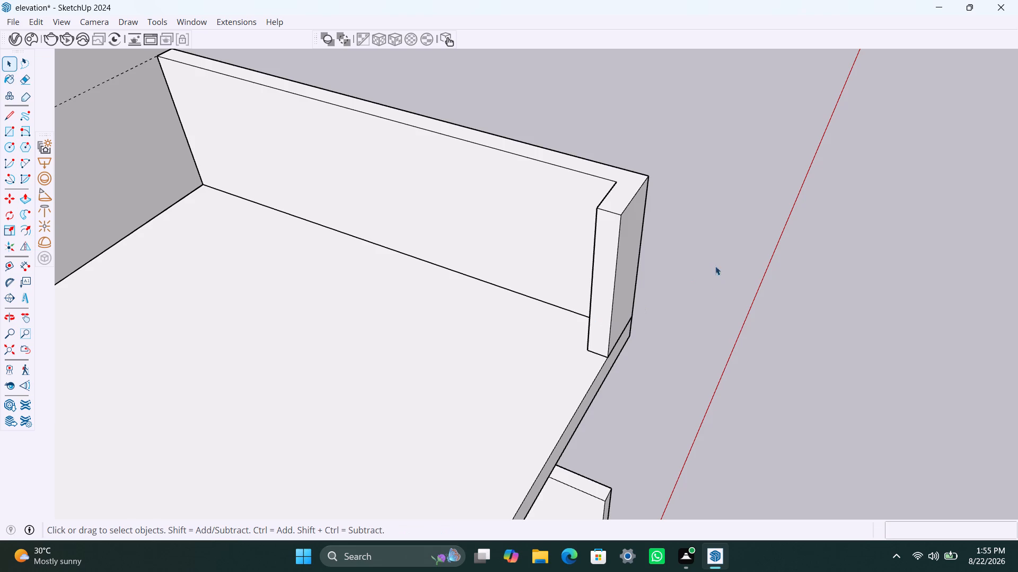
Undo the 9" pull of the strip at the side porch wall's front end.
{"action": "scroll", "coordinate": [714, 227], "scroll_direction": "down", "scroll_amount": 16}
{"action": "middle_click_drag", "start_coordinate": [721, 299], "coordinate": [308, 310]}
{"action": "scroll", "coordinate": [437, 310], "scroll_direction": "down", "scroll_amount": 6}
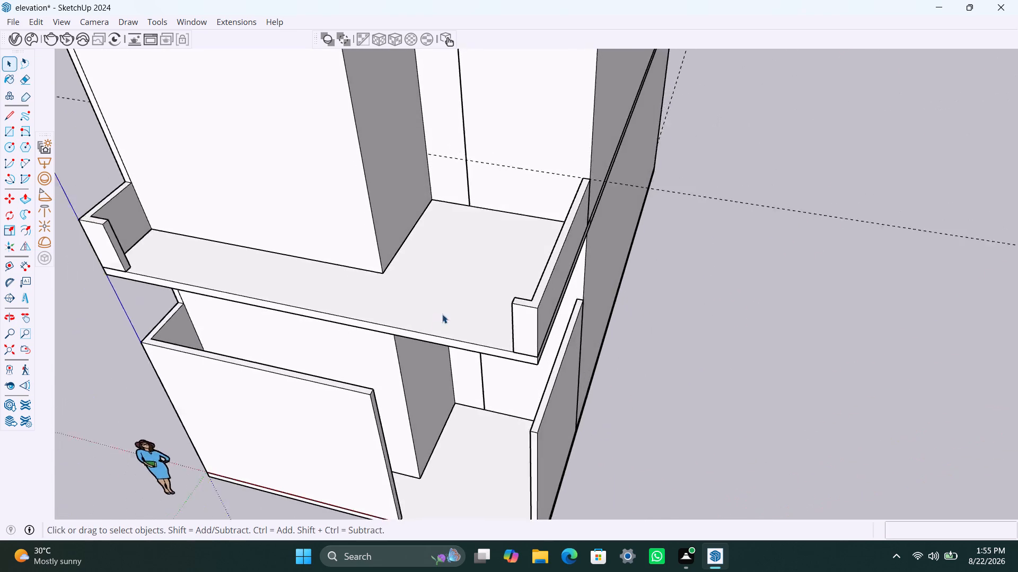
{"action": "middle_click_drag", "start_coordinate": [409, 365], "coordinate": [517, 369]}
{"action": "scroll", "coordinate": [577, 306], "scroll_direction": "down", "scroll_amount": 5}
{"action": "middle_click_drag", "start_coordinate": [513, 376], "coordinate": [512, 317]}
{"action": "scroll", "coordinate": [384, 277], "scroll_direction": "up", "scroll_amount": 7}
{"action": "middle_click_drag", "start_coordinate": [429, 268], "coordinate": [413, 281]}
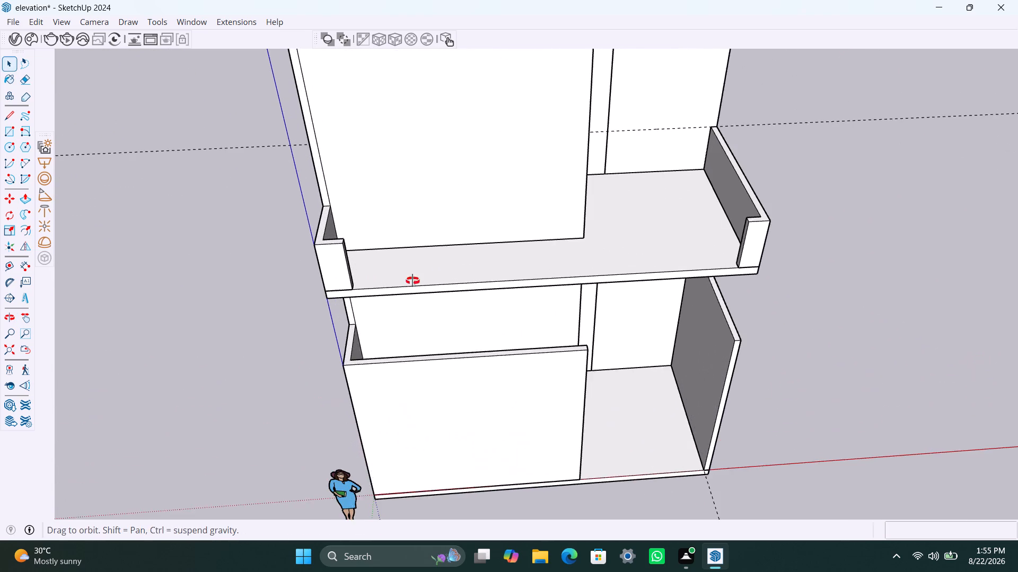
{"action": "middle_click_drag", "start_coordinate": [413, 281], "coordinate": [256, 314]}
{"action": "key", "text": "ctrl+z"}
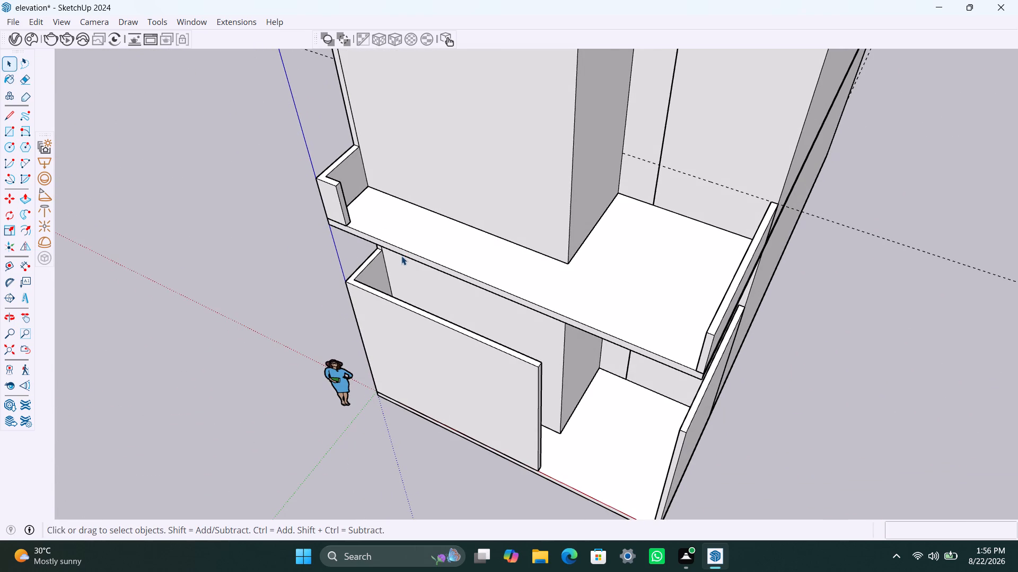
Pull the end face of the low L-shaped corner wall across the upper porch's front until it meets the side porch wall.
{"action": "scroll", "coordinate": [344, 195], "scroll_direction": "up", "scroll_amount": 4}
{"action": "left_click", "coordinate": [344, 201]}
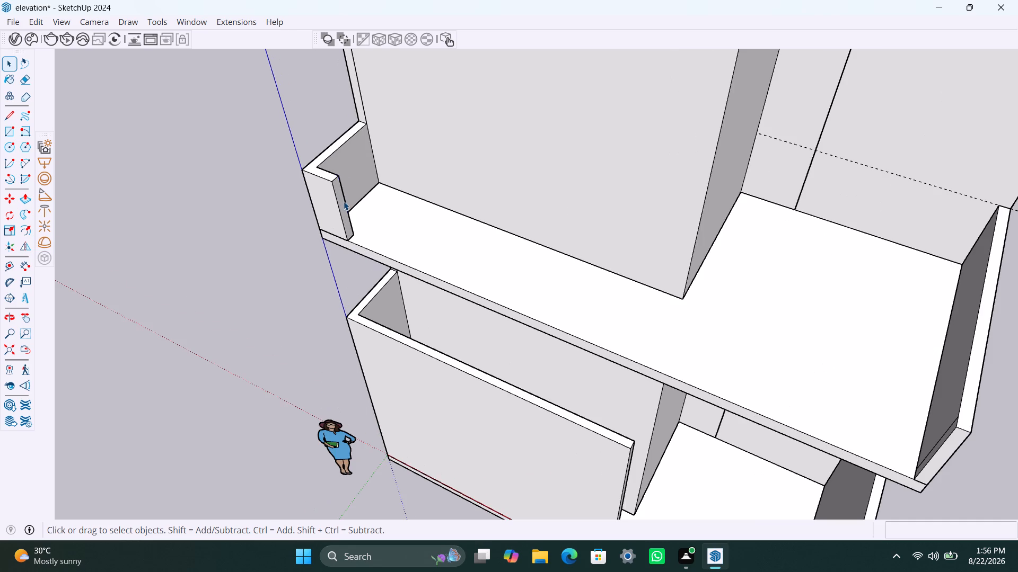
{"action": "left_click", "coordinate": [344, 204]}
{"action": "left_click", "coordinate": [343, 213]}
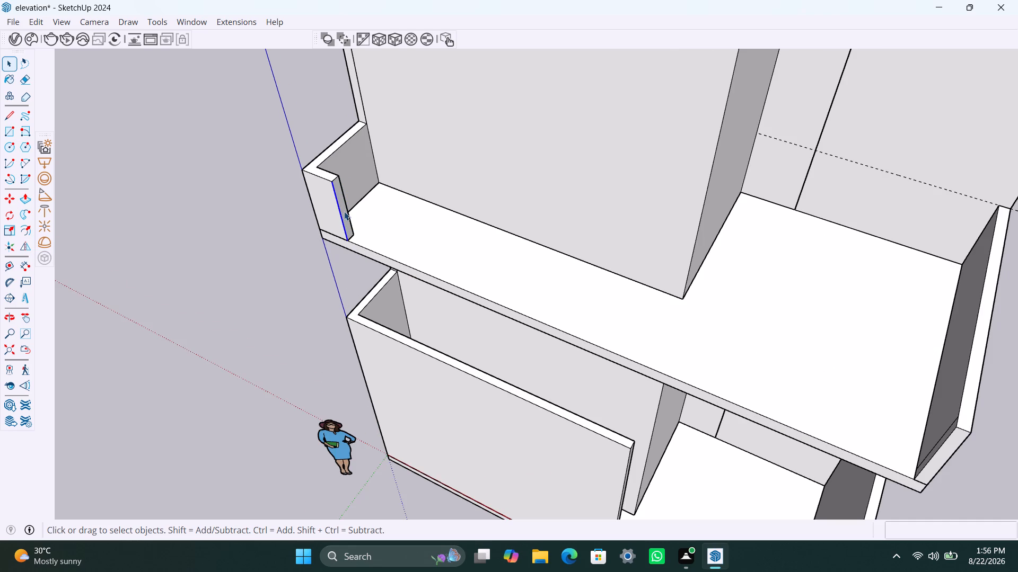
{"action": "left_click", "coordinate": [344, 211]}
{"action": "scroll", "coordinate": [344, 211], "scroll_direction": "up", "scroll_amount": 4}
{"action": "key", "text": "p"}
{"action": "left_click", "coordinate": [344, 210]}
{"action": "scroll", "coordinate": [653, 340], "scroll_direction": "down", "scroll_amount": 20}
{"action": "scroll", "coordinate": [653, 340], "scroll_direction": "down", "scroll_amount": 1}
{"action": "middle_click_drag", "start_coordinate": [673, 343], "coordinate": [627, 316], "text": "shift"}
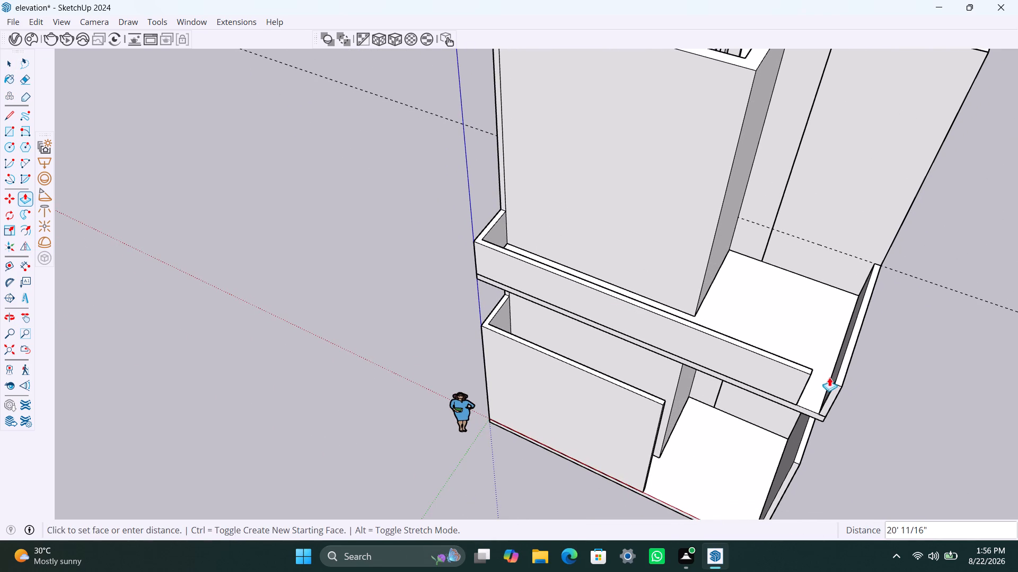
{"action": "left_click", "coordinate": [835, 379]}
{"action": "key", "text": "space"}
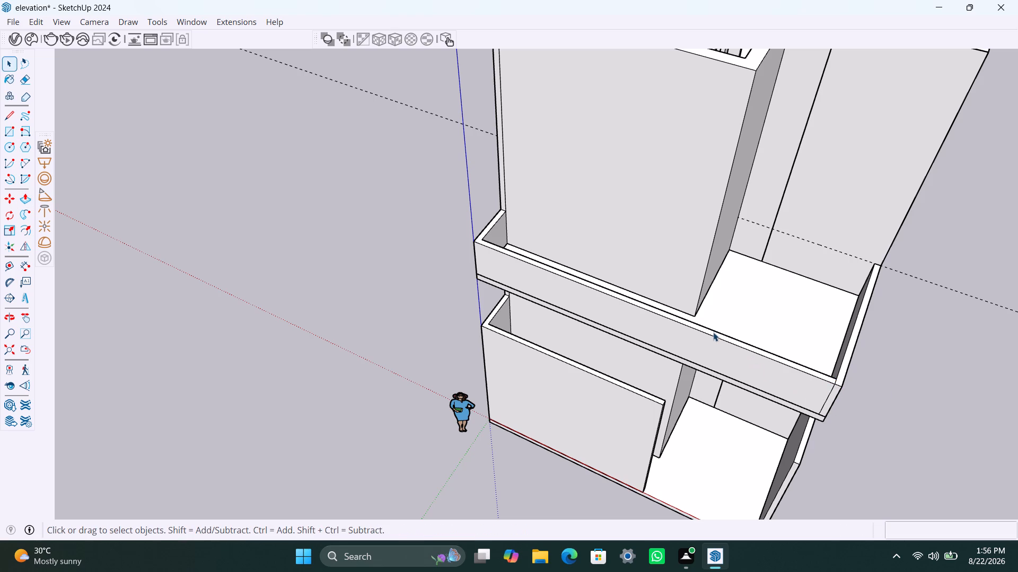
Draw a 4.5" line across the upper parapet's top at the corner, separating the short side parapet from the front parapet.
{"action": "left_click", "coordinate": [713, 333]}
{"action": "middle_click_drag", "start_coordinate": [712, 334], "coordinate": [713, 378]}
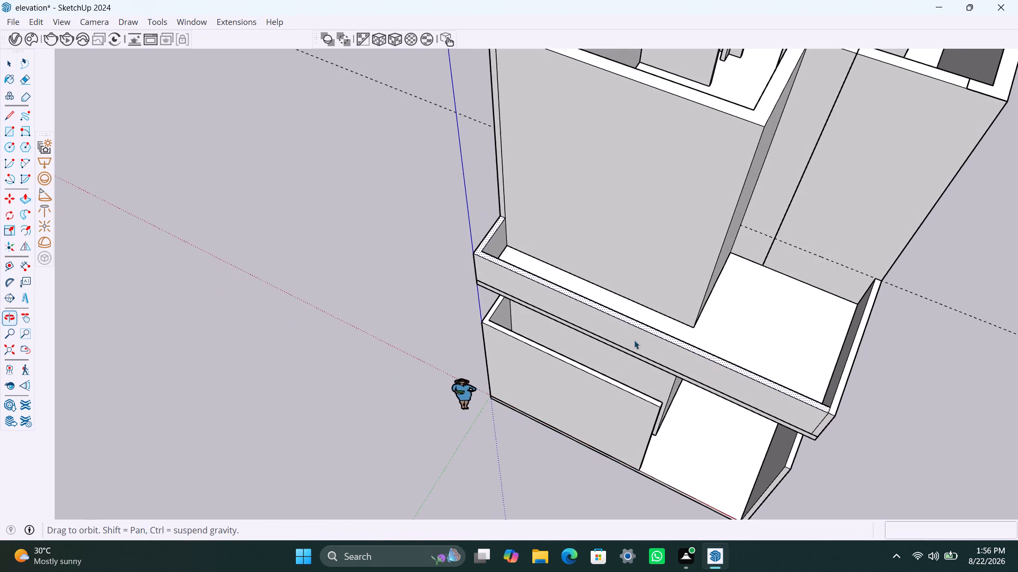
{"action": "scroll", "coordinate": [474, 270], "scroll_direction": "up", "scroll_amount": 8}
{"action": "middle_click_drag", "start_coordinate": [533, 285], "coordinate": [613, 314]}
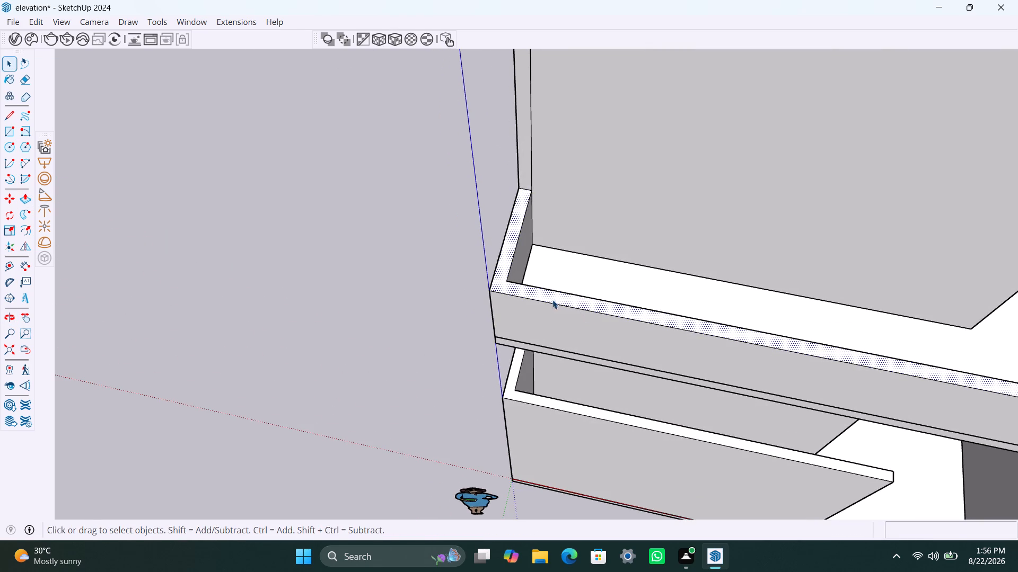
{"action": "key", "text": "l"}
{"action": "left_click", "coordinate": [510, 282]}
{"action": "left_click", "coordinate": [505, 293]}
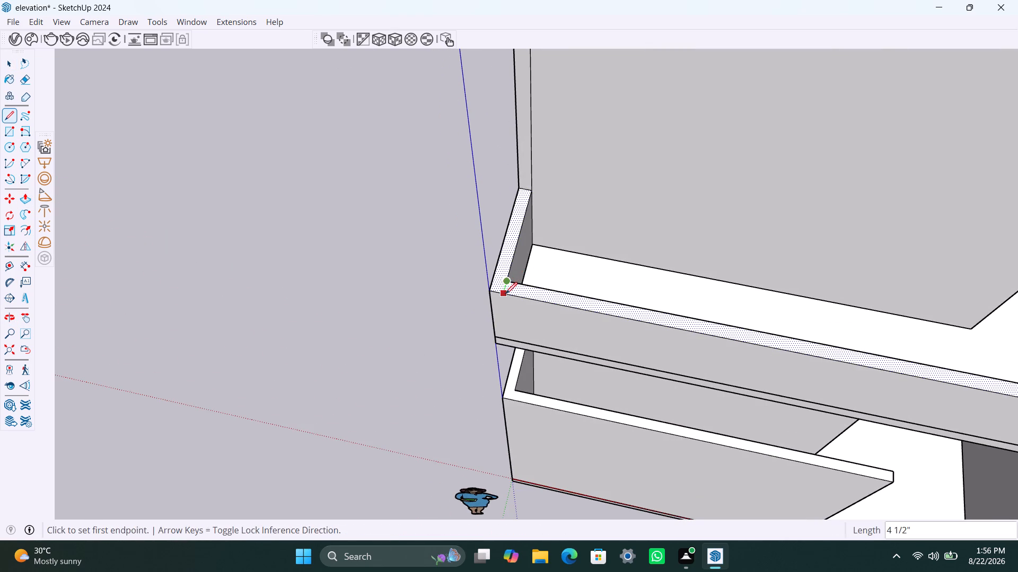
{"action": "key", "text": "space"}
Lower the top face of the upper porch's front parapet by 1'.
{"action": "key", "text": "p"}
{"action": "left_click", "coordinate": [523, 291]}
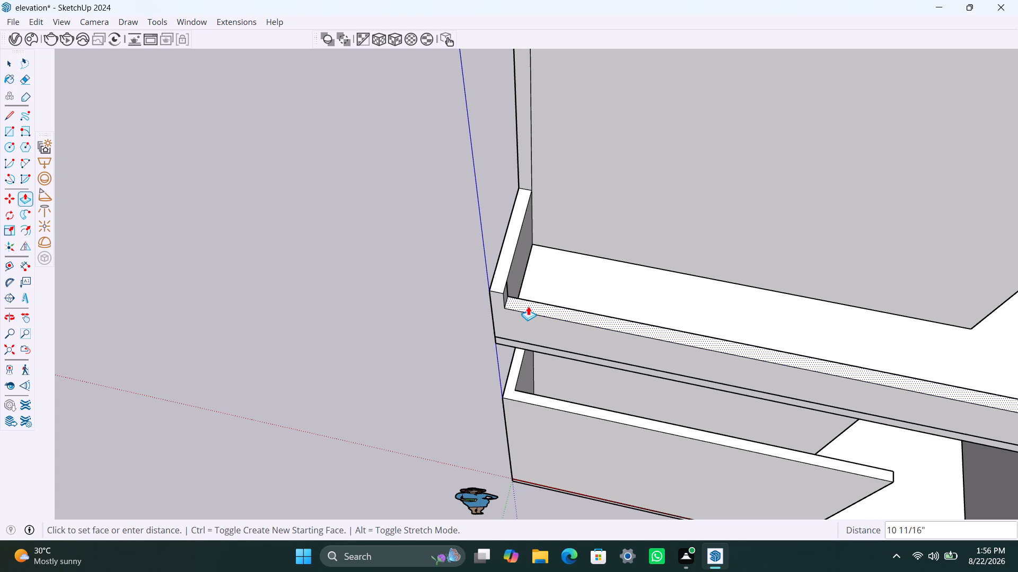
{"action": "type", "text": "1'"}
{"action": "key", "text": "Return"}
{"action": "key", "text": "space"}
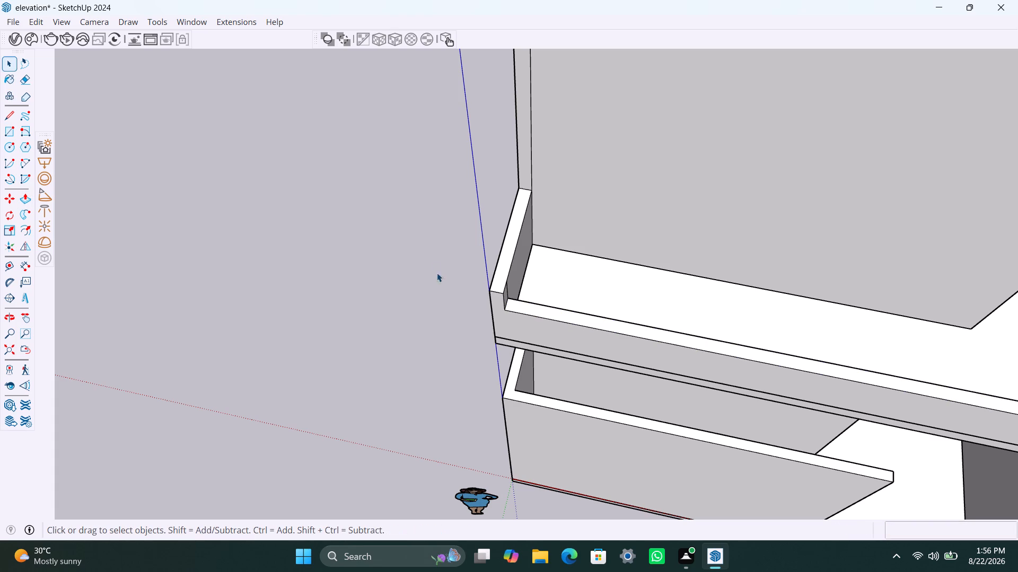
{"action": "left_click", "coordinate": [427, 257]}
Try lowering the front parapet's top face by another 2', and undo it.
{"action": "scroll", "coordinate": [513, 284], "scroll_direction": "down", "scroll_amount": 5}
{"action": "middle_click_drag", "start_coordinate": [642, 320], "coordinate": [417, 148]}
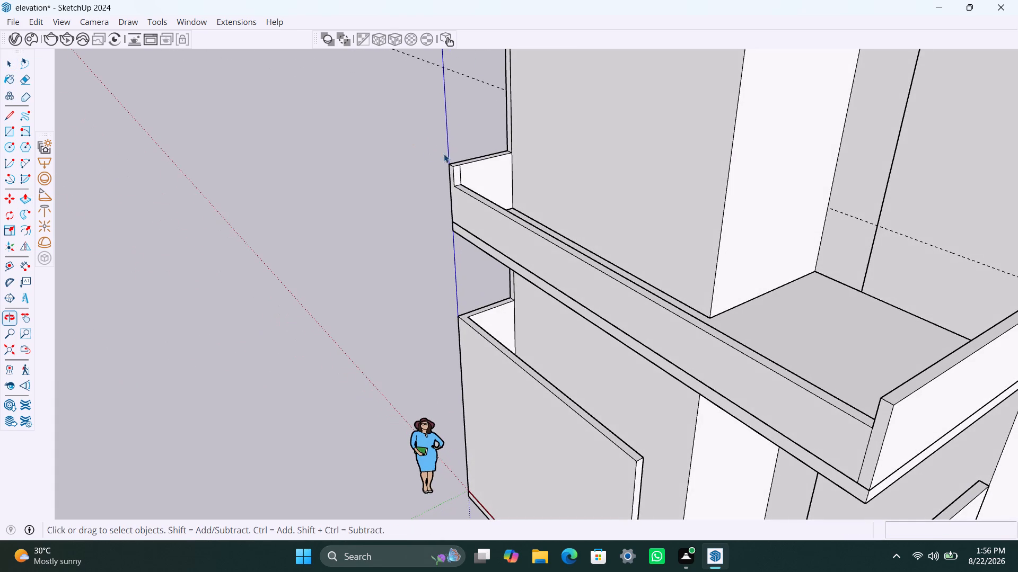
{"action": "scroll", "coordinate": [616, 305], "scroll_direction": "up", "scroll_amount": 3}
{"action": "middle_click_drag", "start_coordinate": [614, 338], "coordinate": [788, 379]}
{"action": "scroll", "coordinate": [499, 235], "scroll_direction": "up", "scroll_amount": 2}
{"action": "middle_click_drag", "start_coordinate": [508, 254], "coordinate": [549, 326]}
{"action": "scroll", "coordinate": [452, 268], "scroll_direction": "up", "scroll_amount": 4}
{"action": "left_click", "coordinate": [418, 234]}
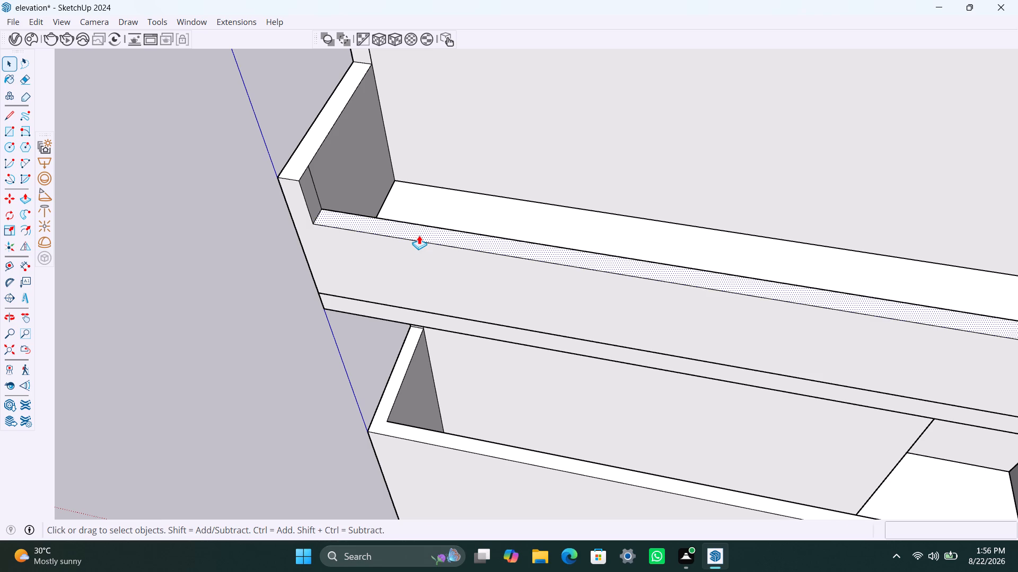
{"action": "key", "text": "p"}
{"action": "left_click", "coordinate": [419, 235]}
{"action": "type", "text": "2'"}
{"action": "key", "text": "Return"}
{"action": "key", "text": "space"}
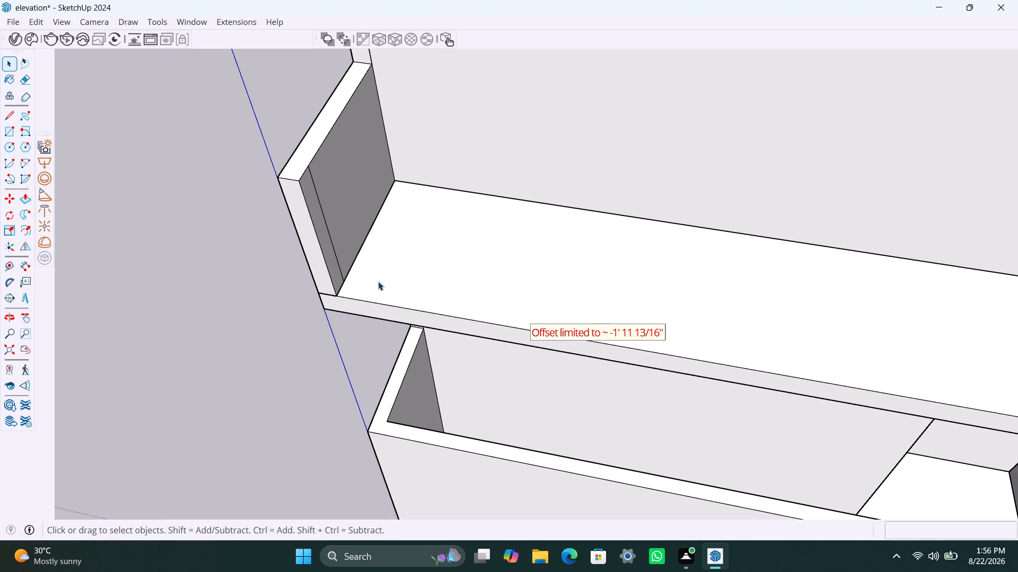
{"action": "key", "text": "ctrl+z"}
Lower the top face of the upper porch's front parapet by another 1'.
{"action": "left_click", "coordinate": [353, 226]}
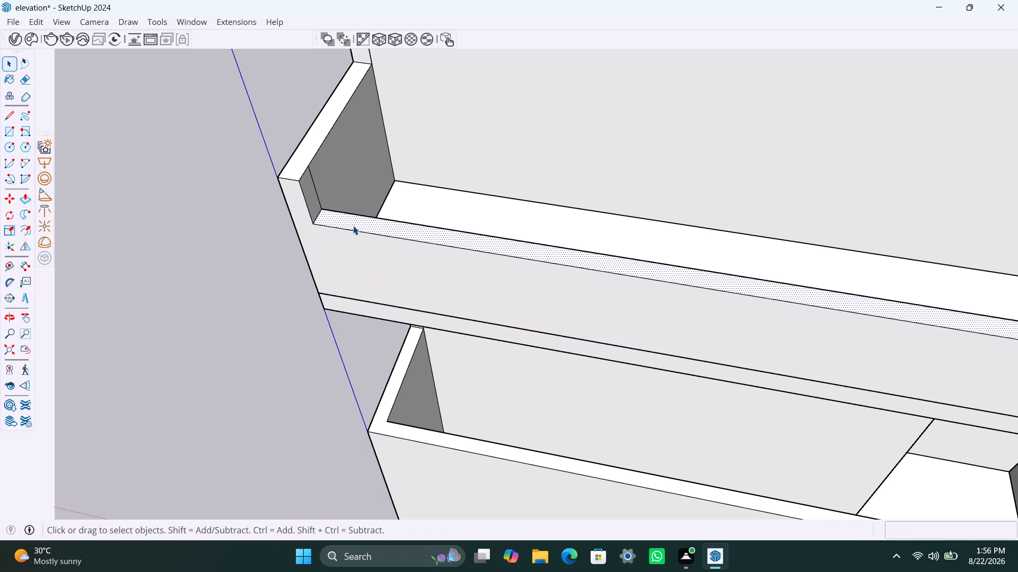
{"action": "key", "text": "p"}
{"action": "left_click", "coordinate": [353, 226]}
{"action": "key", "text": "1"}
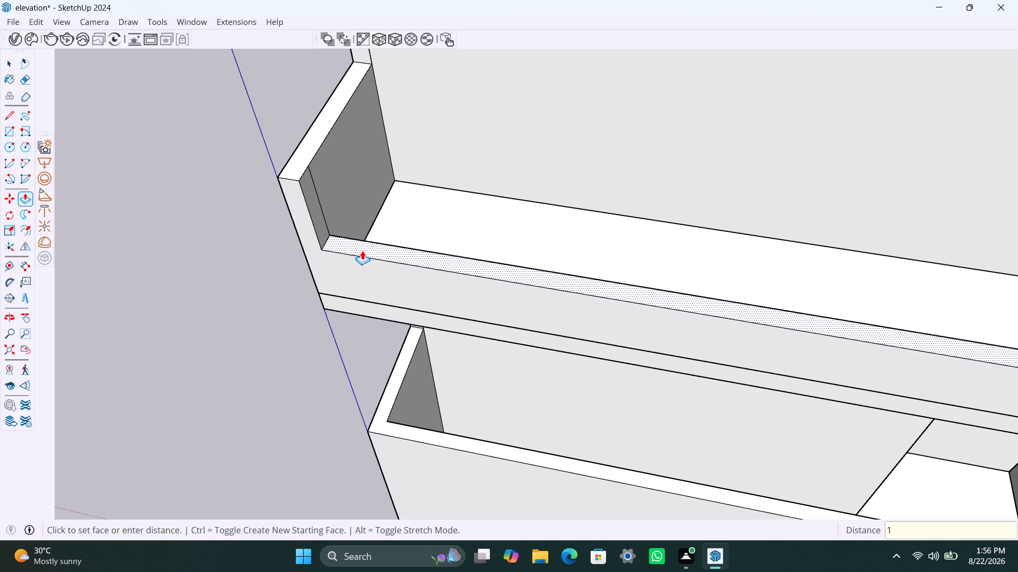
{"action": "key", "text": "apostrophe"}
{"action": "key", "text": "Return"}
{"action": "key", "text": "space"}
Raise the top face of the short side parapet near the blue axis by 1'.
{"action": "left_click", "coordinate": [321, 133]}
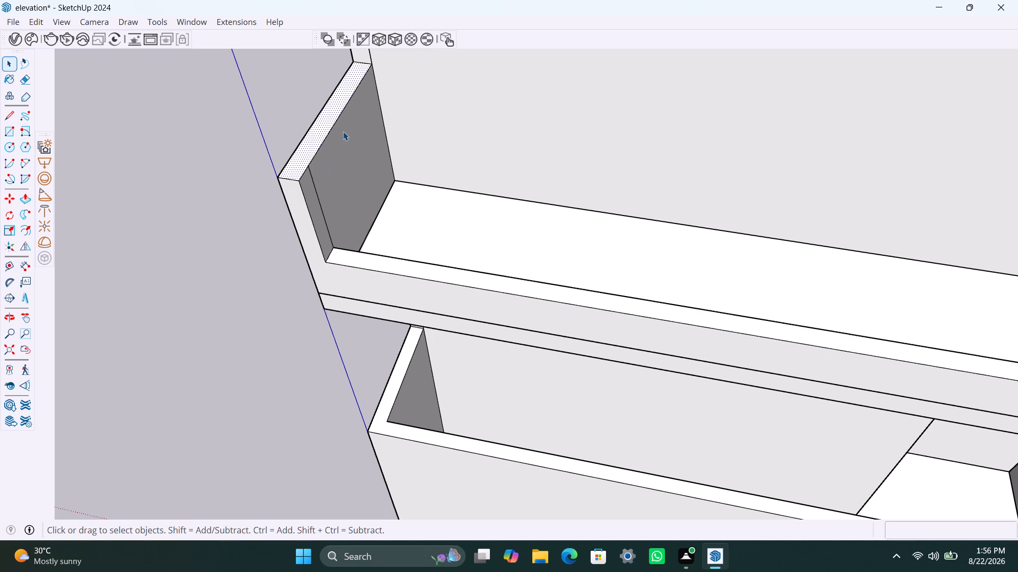
{"action": "key", "text": "p"}
{"action": "left_click", "coordinate": [343, 131]}
{"action": "key", "text": "1"}
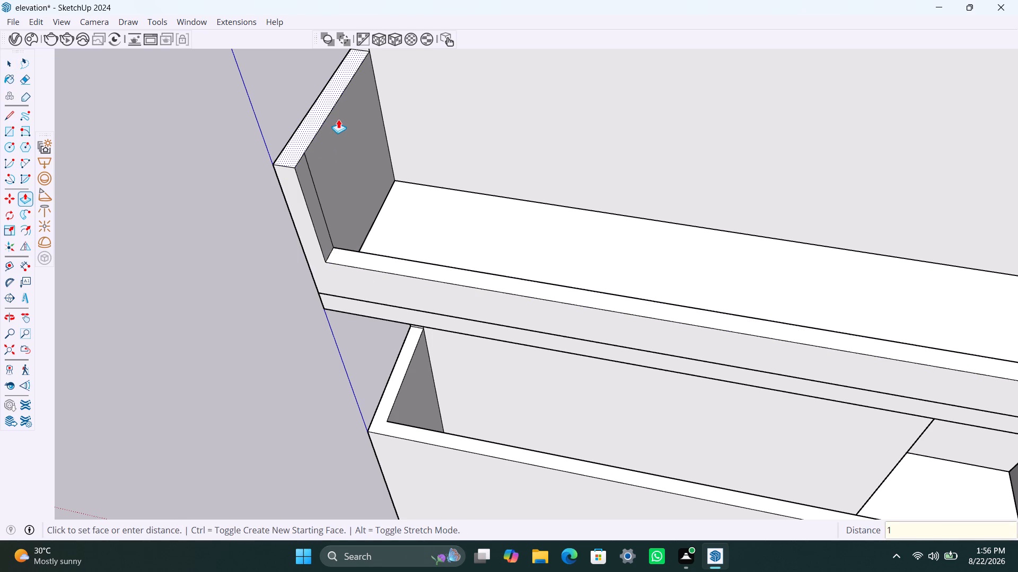
{"action": "key", "text": "apostrophe"}
{"action": "key", "text": "Return"}
{"action": "key", "text": "space"}
Raise the top face of the longer side parapet at the porch's opposite end by 1'.
{"action": "scroll", "coordinate": [338, 140], "scroll_direction": "down", "scroll_amount": 15}
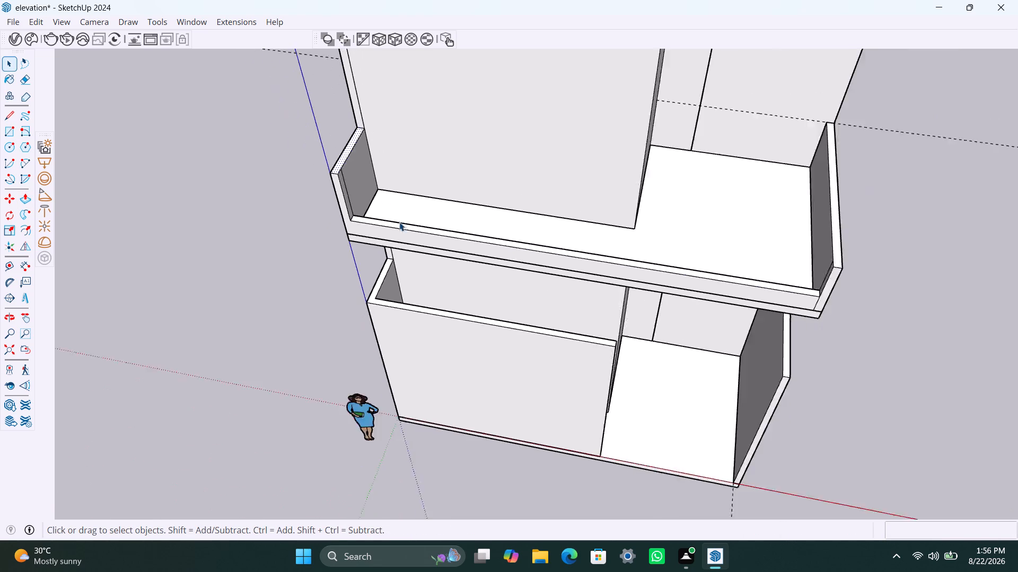
{"action": "scroll", "coordinate": [399, 222], "scroll_direction": "down", "scroll_amount": 1}
{"action": "middle_click_drag", "start_coordinate": [482, 277], "coordinate": [446, 278]}
{"action": "scroll", "coordinate": [583, 269], "scroll_direction": "up", "scroll_amount": 4}
{"action": "scroll", "coordinate": [671, 235], "scroll_direction": "up", "scroll_amount": 4}
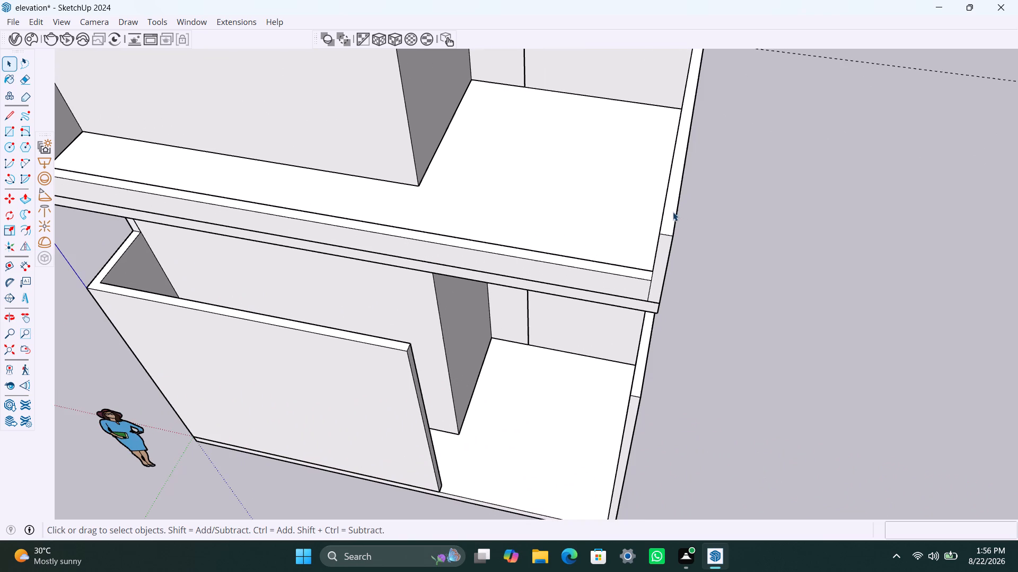
{"action": "left_click", "coordinate": [672, 211]}
{"action": "key", "text": "p"}
{"action": "left_click", "coordinate": [672, 211]}
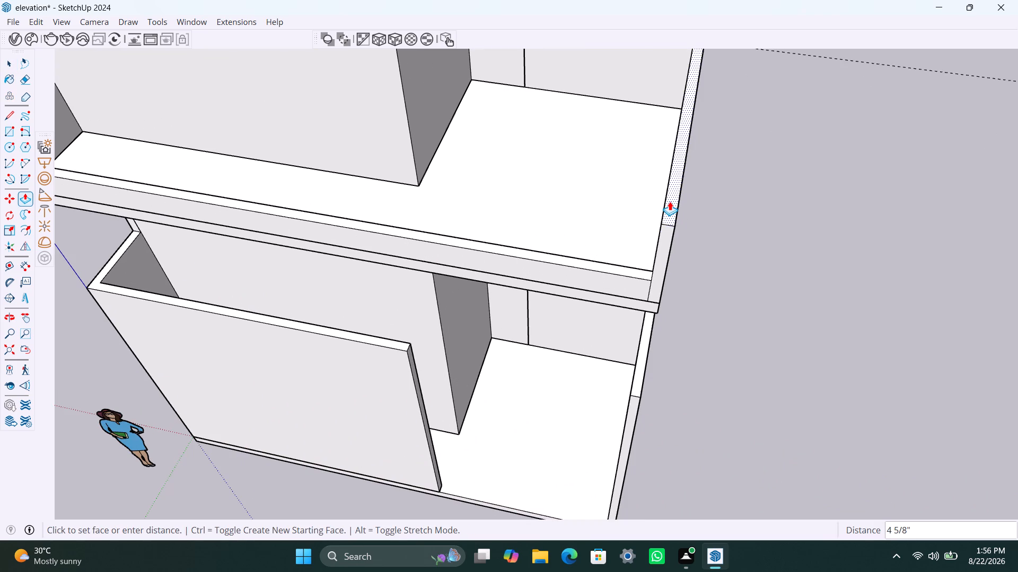
{"action": "type", "text": "1'"}
{"action": "key", "text": "Return"}
{"action": "key", "text": "space"}
{"action": "left_click", "coordinate": [739, 190]}
Draw a window rectangle about 6' 6 3/4" by 4' 11/16" on the upper storey's front wall.
{"action": "scroll", "coordinate": [702, 246], "scroll_direction": "down", "scroll_amount": 13}
{"action": "middle_click_drag", "start_coordinate": [705, 314], "coordinate": [774, 219]}
{"action": "scroll", "coordinate": [636, 216], "scroll_direction": "down", "scroll_amount": 7}
{"action": "middle_click_drag", "start_coordinate": [553, 230], "coordinate": [544, 219]}
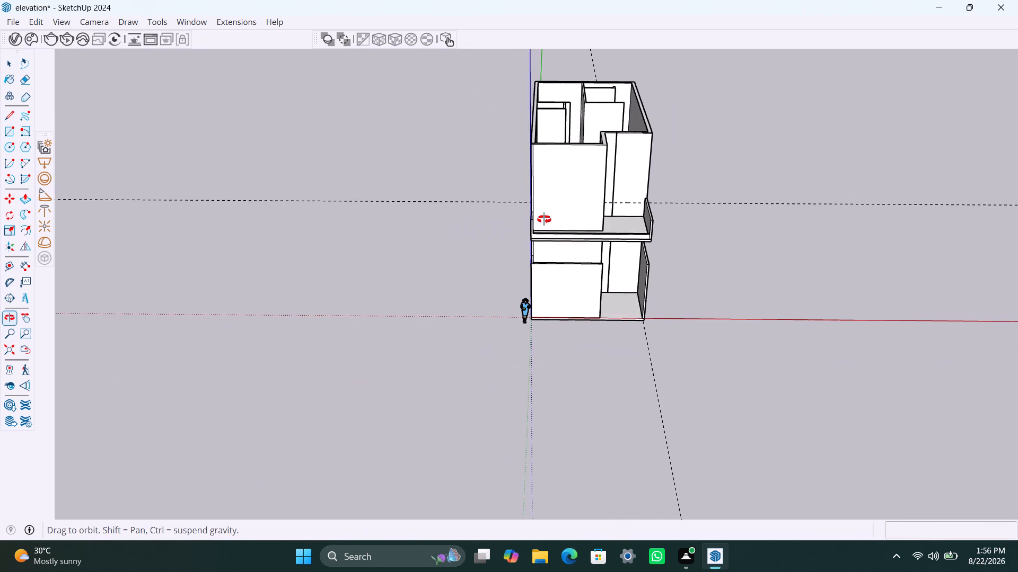
{"action": "middle_click_drag", "start_coordinate": [544, 219], "coordinate": [555, 213]}
{"action": "scroll", "coordinate": [572, 209], "scroll_direction": "up", "scroll_amount": 1}
{"action": "middle_click_drag", "start_coordinate": [563, 209], "coordinate": [417, 263]}
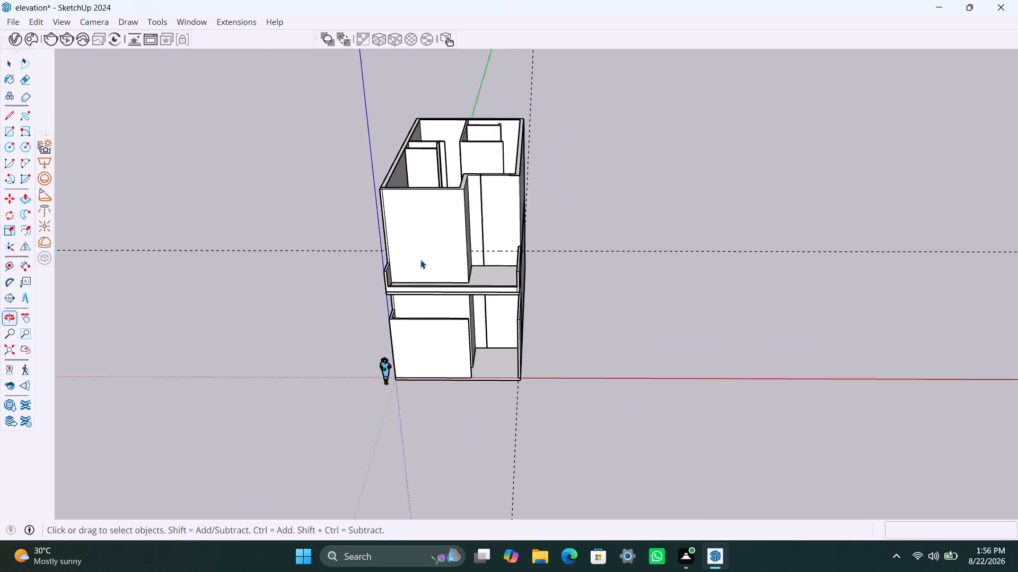
{"action": "scroll", "coordinate": [447, 248], "scroll_direction": "up", "scroll_amount": 4}
{"action": "middle_click_drag", "start_coordinate": [448, 250], "coordinate": [460, 250]}
{"action": "left_click", "coordinate": [396, 235]}
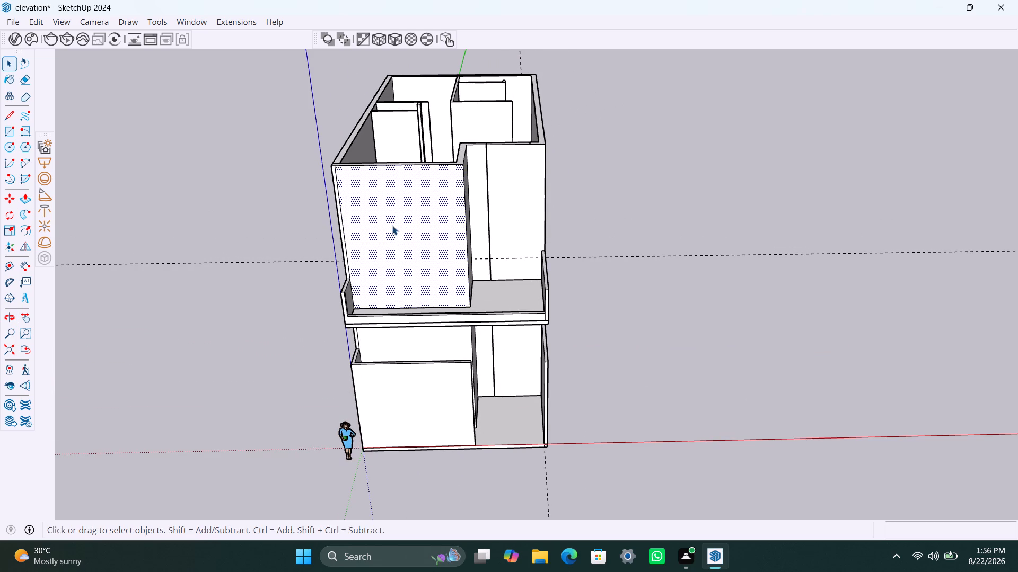
{"action": "key", "text": "r"}
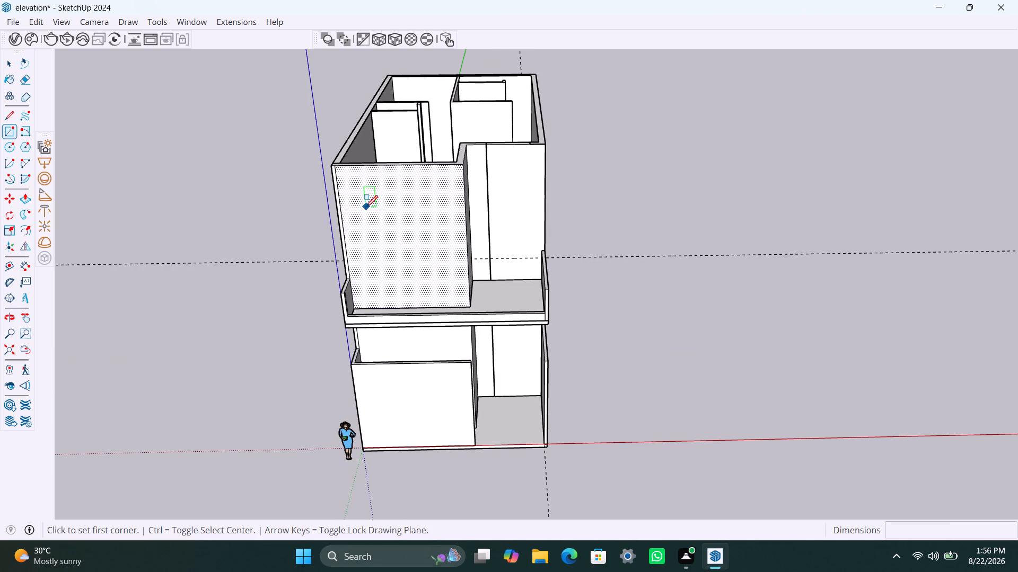
{"action": "left_click", "coordinate": [362, 205]}
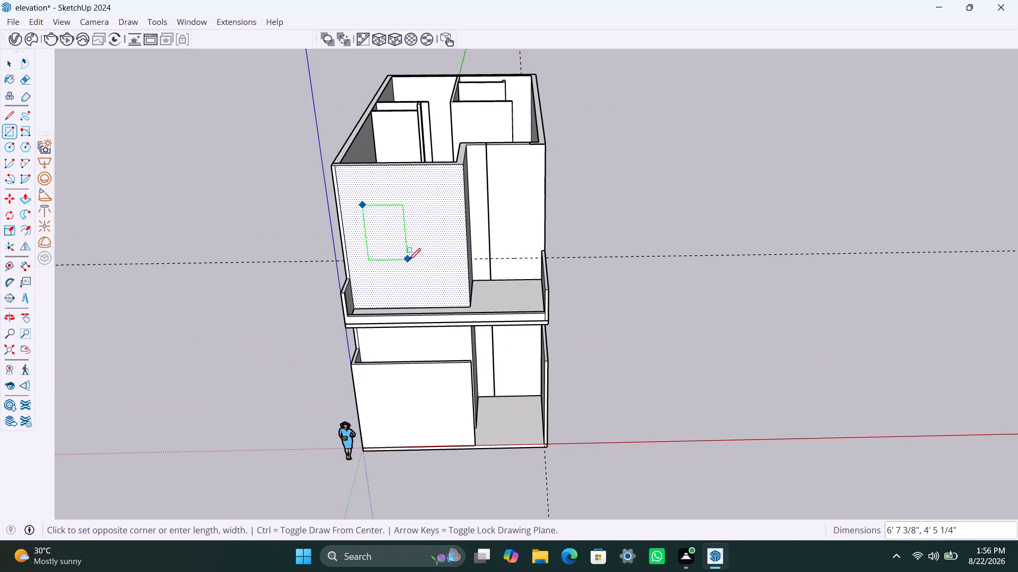
{"action": "left_click", "coordinate": [405, 256]}
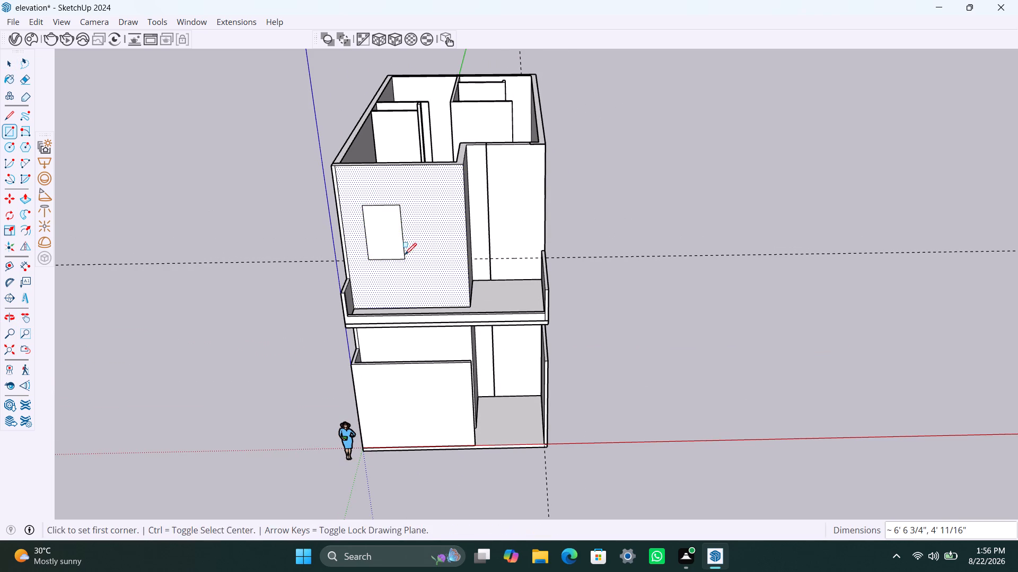
Push the rectangle 9" into the upper storey's front wall to form a window opening.
{"action": "key", "text": "space"}
{"action": "left_click", "coordinate": [392, 243]}
{"action": "key", "text": "p"}
{"action": "left_click", "coordinate": [392, 243]}
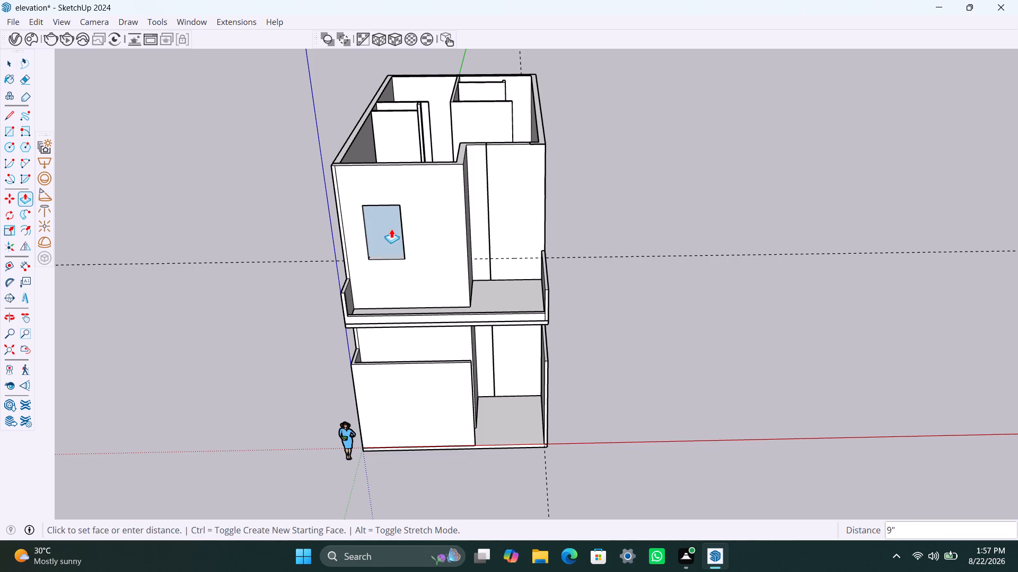
{"action": "left_click", "coordinate": [391, 229]}
{"action": "key", "text": "space"}
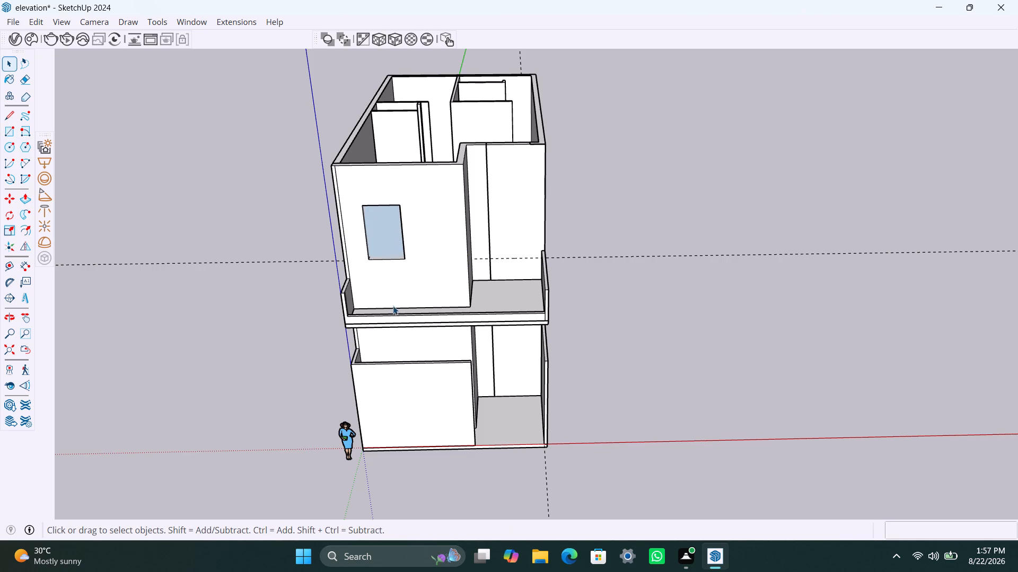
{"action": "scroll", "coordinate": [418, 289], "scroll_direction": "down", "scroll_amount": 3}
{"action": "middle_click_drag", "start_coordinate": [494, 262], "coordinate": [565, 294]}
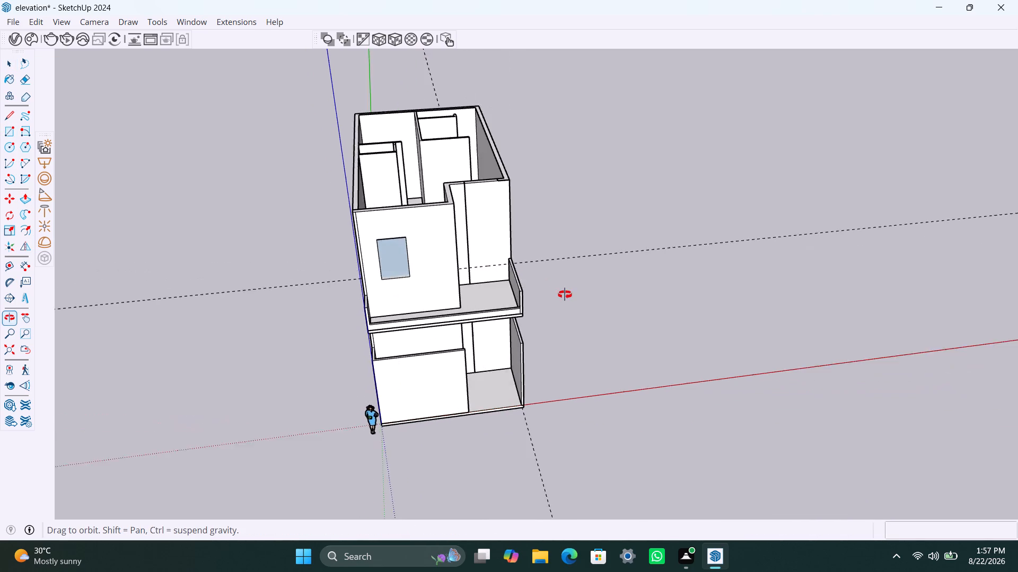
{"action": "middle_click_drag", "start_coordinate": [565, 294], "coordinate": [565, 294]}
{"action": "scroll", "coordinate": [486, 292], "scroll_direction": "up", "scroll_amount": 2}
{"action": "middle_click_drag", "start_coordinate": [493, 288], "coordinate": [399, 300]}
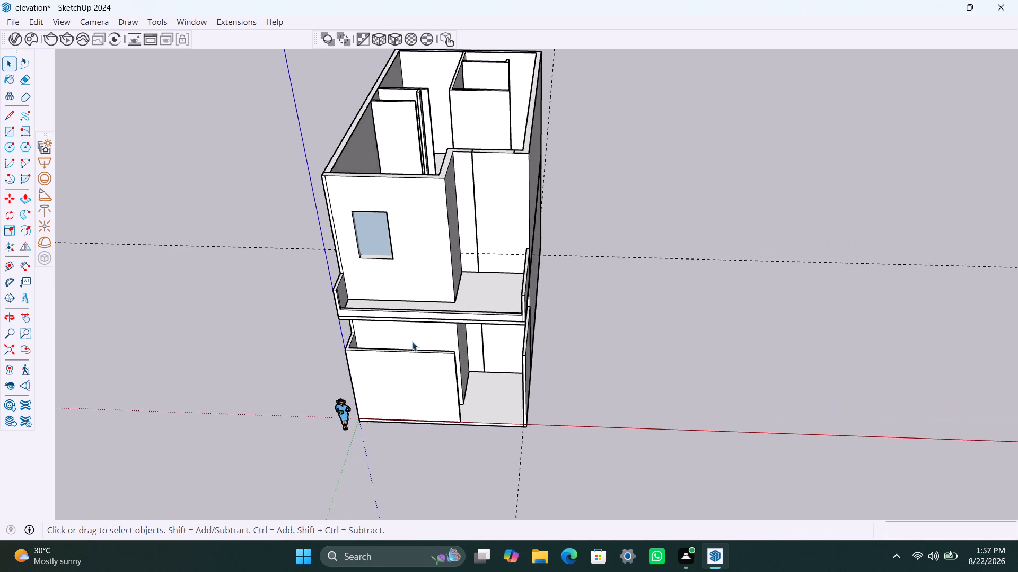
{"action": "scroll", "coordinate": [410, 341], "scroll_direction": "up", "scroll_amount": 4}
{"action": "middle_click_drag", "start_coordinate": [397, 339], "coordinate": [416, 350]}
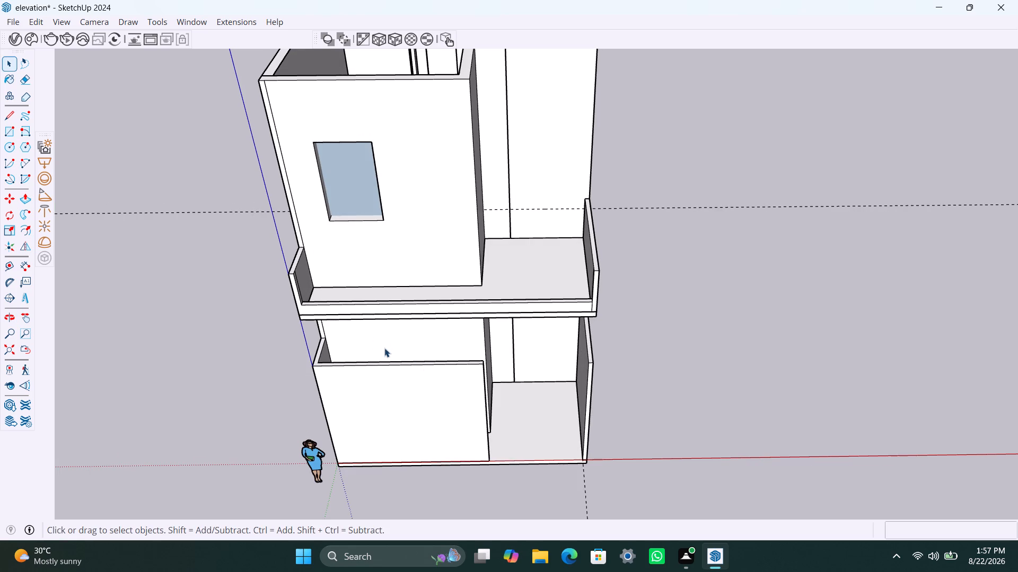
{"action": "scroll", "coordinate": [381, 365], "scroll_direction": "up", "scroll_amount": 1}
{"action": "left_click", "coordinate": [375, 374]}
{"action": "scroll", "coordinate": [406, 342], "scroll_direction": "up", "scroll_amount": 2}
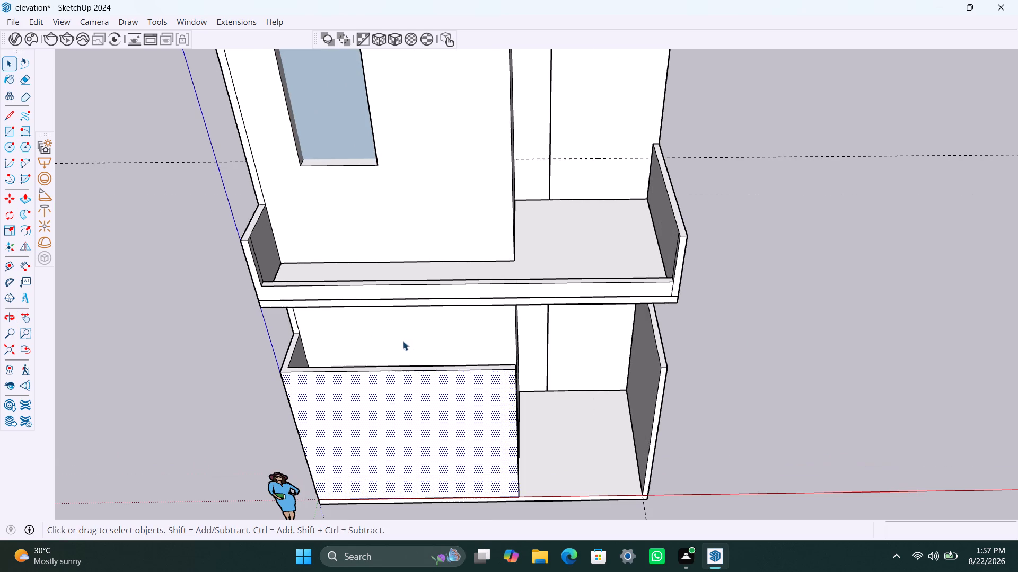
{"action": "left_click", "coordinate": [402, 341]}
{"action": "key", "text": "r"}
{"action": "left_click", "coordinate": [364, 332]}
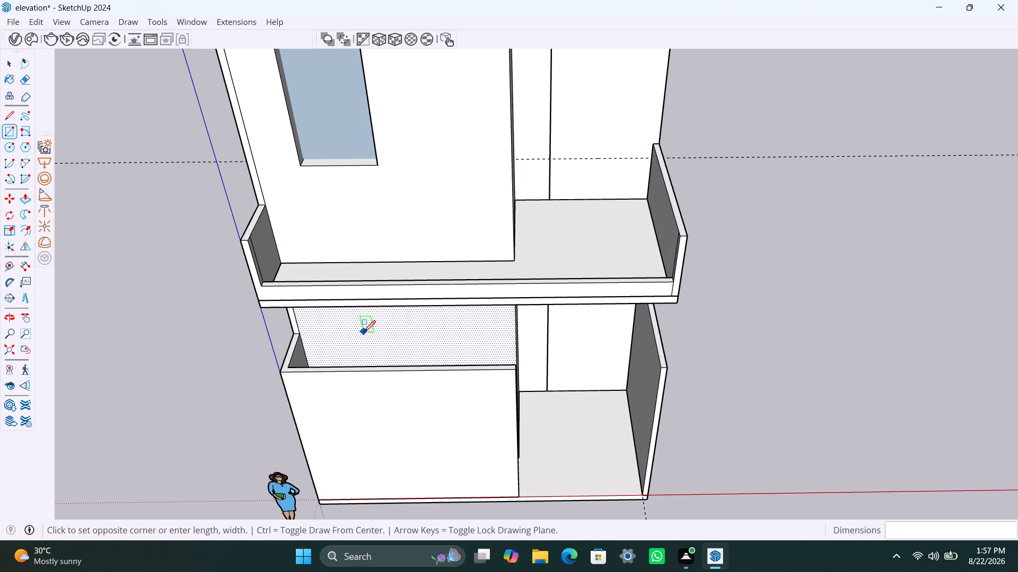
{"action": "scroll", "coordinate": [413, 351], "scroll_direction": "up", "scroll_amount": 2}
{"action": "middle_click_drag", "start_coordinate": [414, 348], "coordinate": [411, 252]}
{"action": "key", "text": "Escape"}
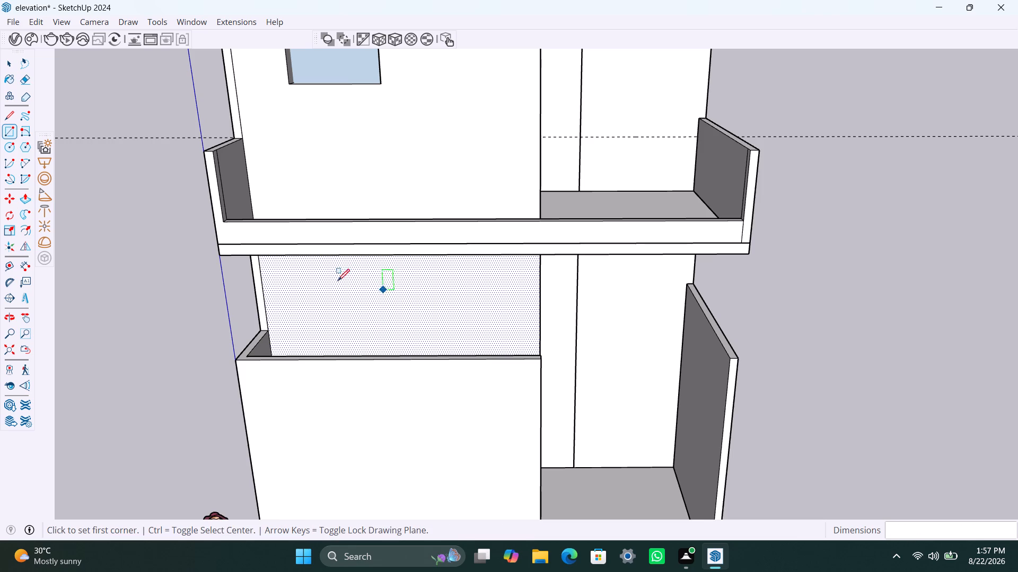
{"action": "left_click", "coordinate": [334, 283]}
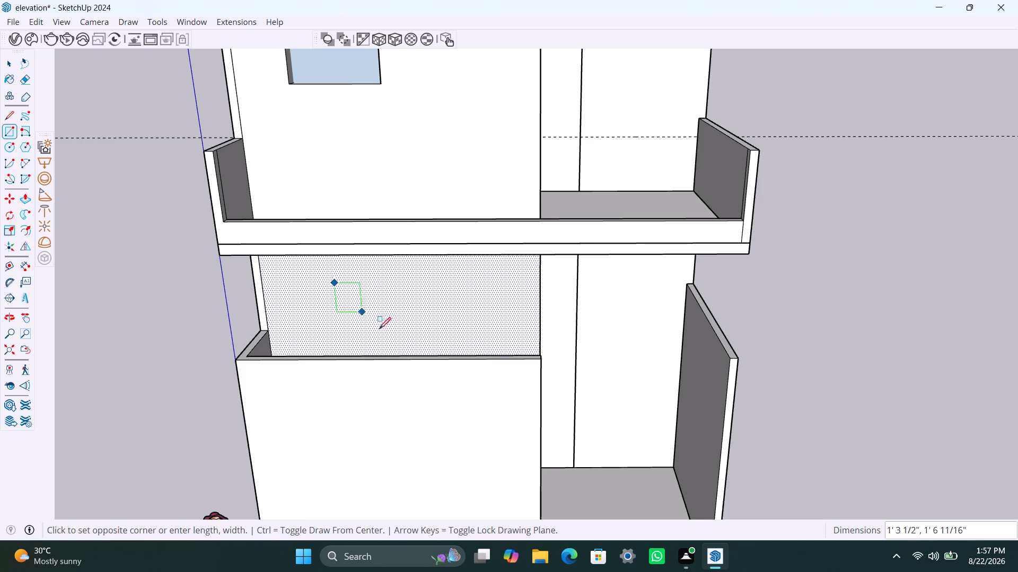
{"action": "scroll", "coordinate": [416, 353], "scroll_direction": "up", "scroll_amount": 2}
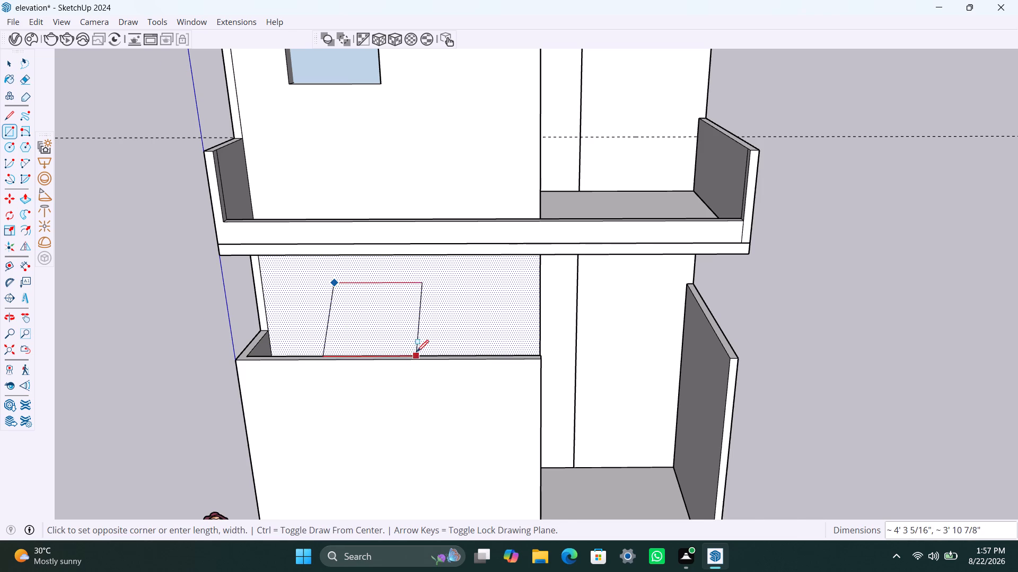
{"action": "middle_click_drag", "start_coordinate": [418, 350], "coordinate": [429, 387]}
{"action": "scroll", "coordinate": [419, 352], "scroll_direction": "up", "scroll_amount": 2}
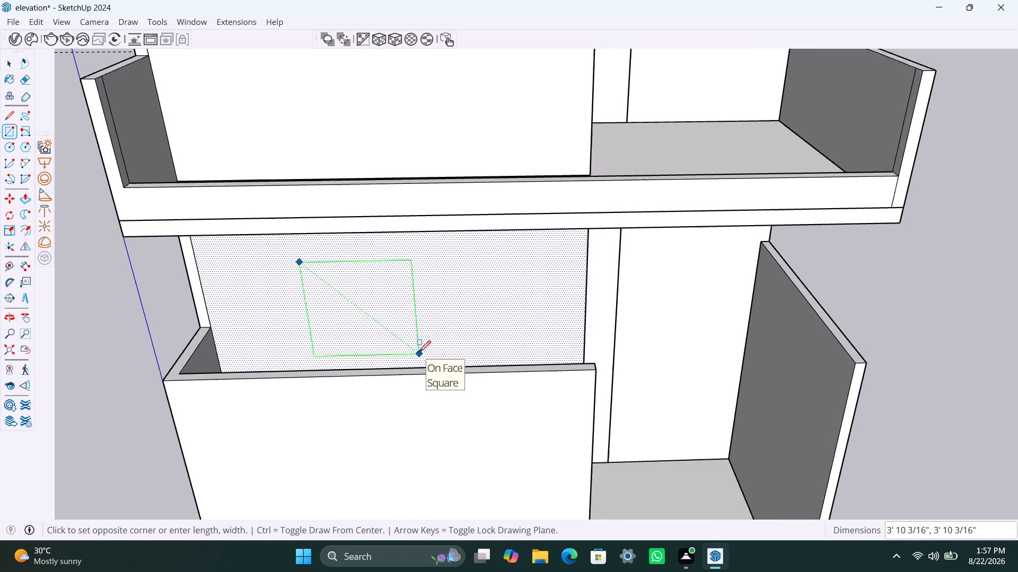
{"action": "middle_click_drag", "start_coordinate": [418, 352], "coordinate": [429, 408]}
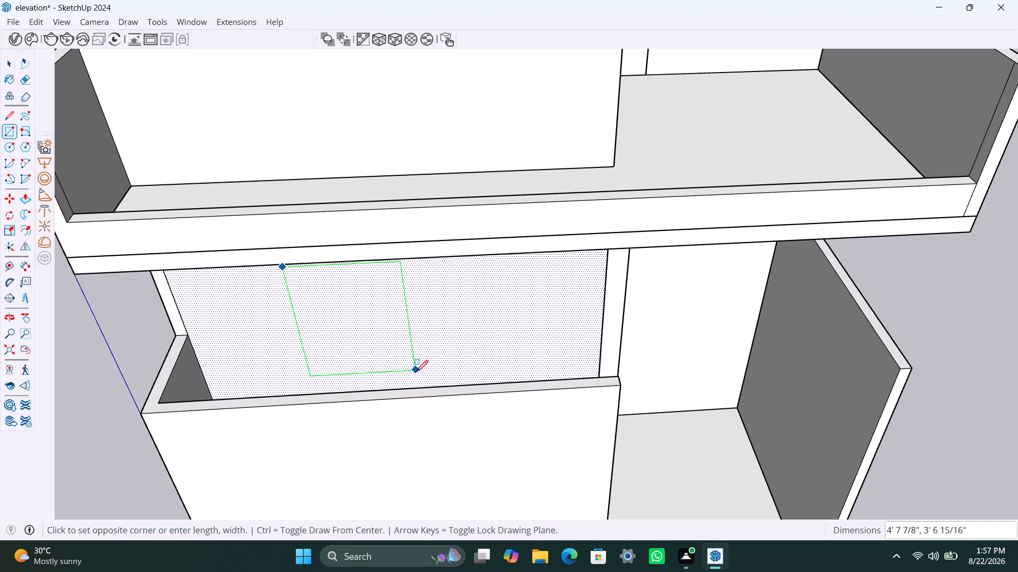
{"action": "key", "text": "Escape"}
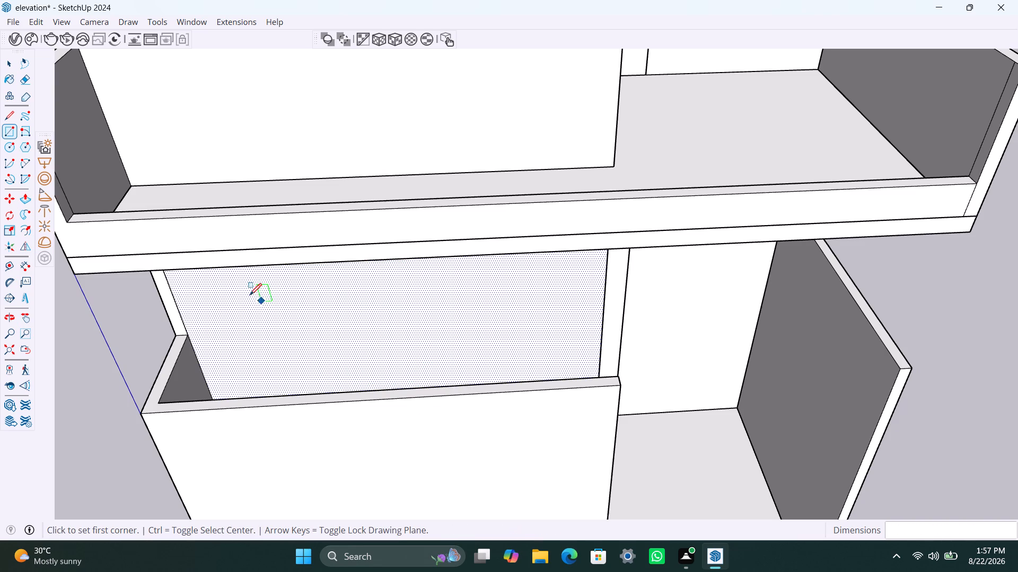
Draw a window rectangle about 6' 2" high by 4' 1" wide on the lower storey's front wall, near the blue axis.
{"action": "left_click", "coordinate": [231, 280]}
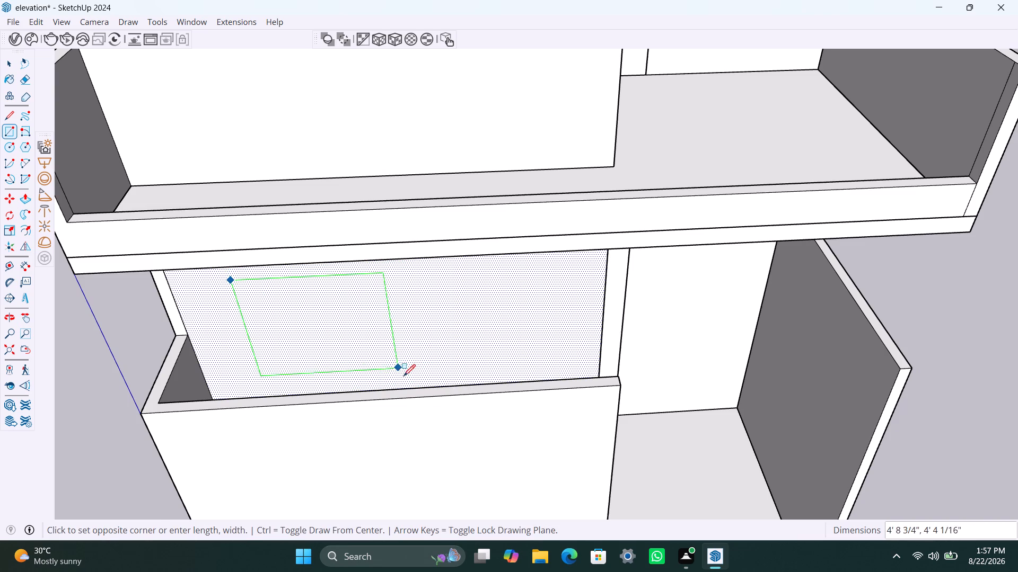
{"action": "scroll", "coordinate": [400, 376], "scroll_direction": "up", "scroll_amount": 2}
{"action": "middle_click_drag", "start_coordinate": [402, 378], "coordinate": [406, 394]}
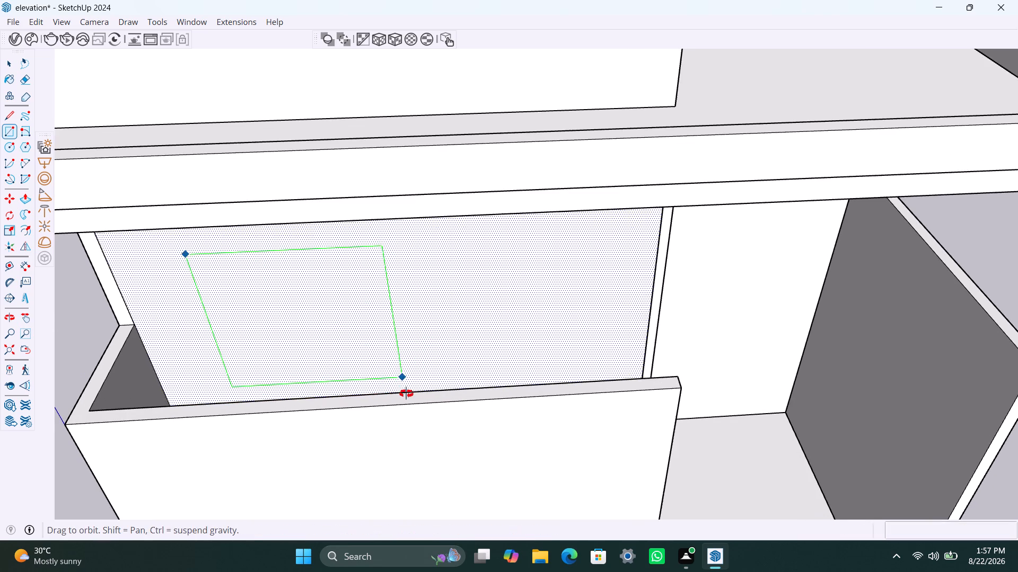
{"action": "middle_click_drag", "start_coordinate": [406, 394], "coordinate": [411, 424]}
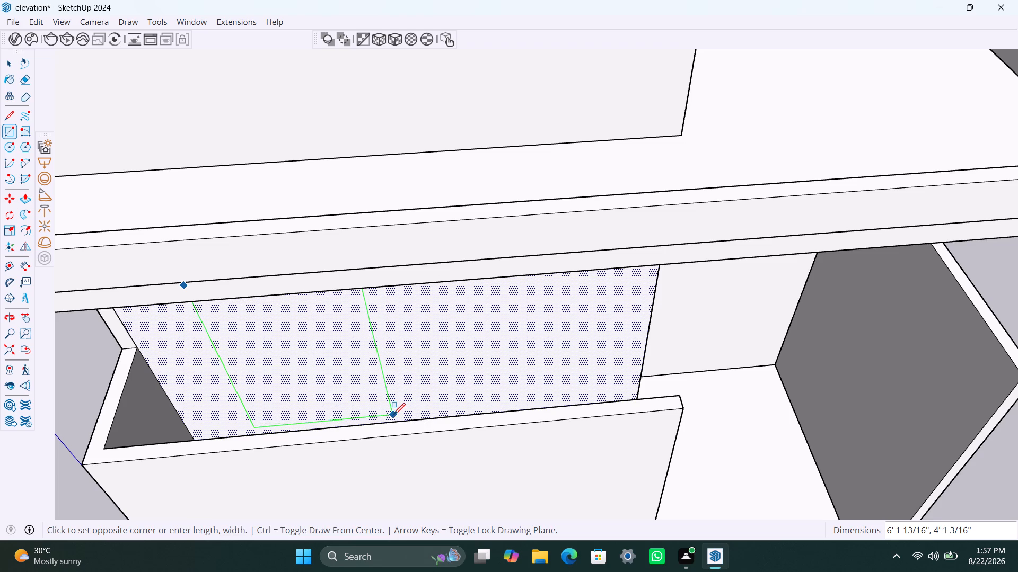
{"action": "left_click", "coordinate": [393, 415]}
Push the rectangle into the lower storey's front wall to form a window recess.
{"action": "key", "text": "space"}
{"action": "left_click", "coordinate": [343, 389]}
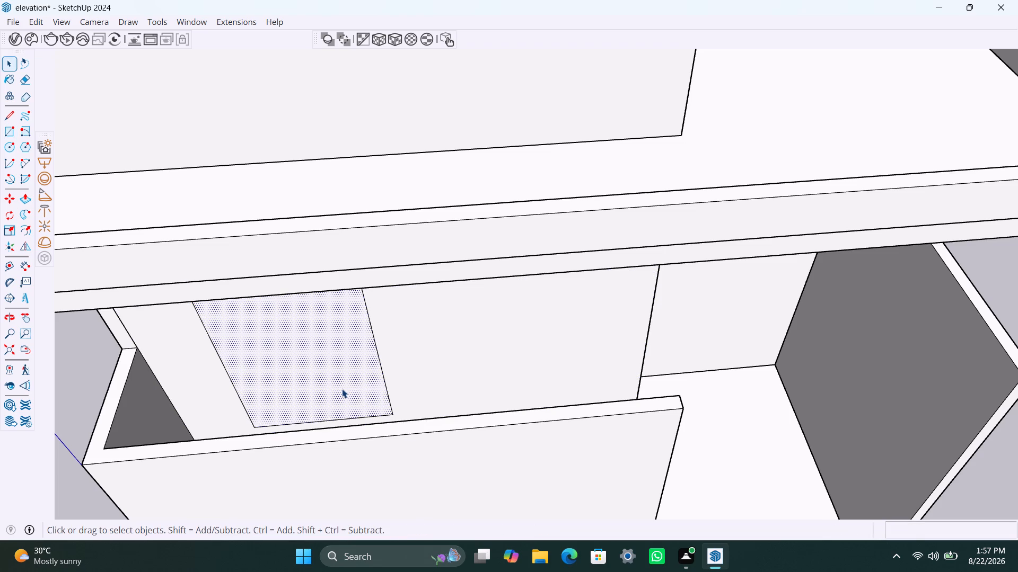
{"action": "key", "text": "p"}
{"action": "left_click", "coordinate": [342, 389]}
{"action": "left_click", "coordinate": [343, 358]}
{"action": "key", "text": "space"}
Draw a second rectangle about 12' high by 3' 9 1/2" wide beside the lower storey's window, near the wall's open end.
{"action": "scroll", "coordinate": [362, 365], "scroll_direction": "down", "scroll_amount": 2}
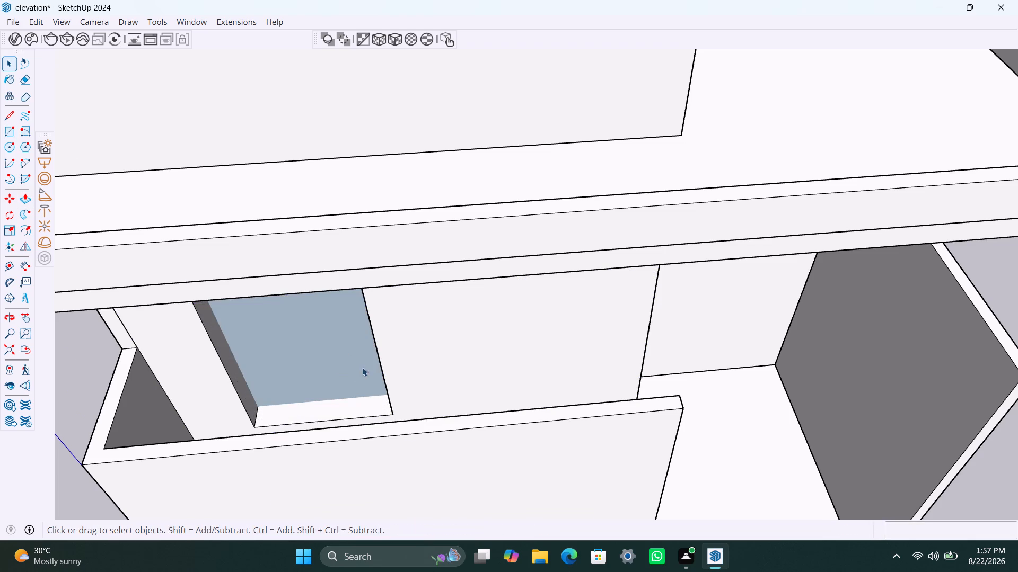
{"action": "scroll", "coordinate": [362, 367], "scroll_direction": "down", "scroll_amount": 11}
{"action": "middle_click_drag", "start_coordinate": [400, 386], "coordinate": [384, 278]}
{"action": "scroll", "coordinate": [392, 312], "scroll_direction": "down", "scroll_amount": 5}
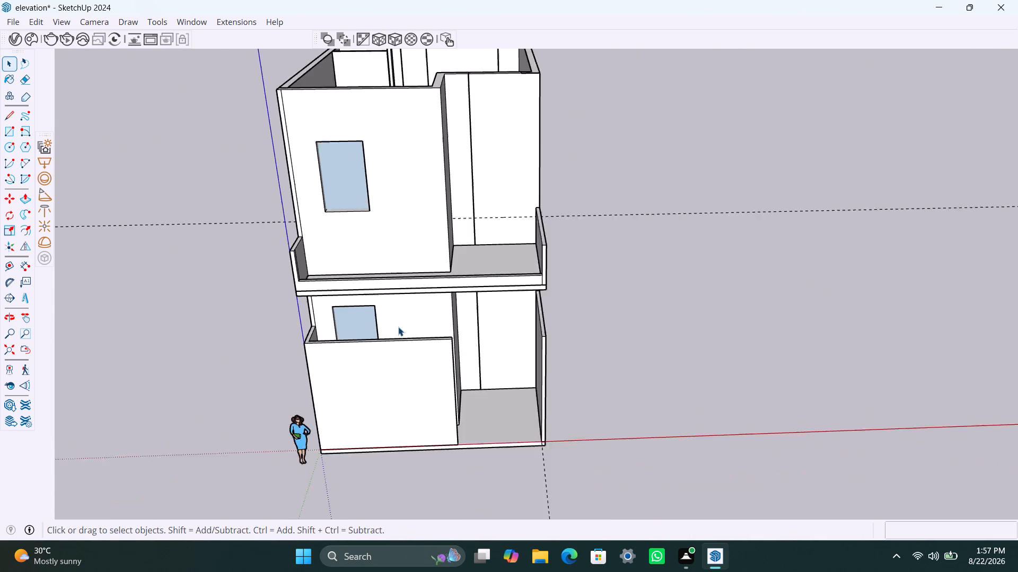
{"action": "middle_click_drag", "start_coordinate": [399, 327], "coordinate": [413, 278]}
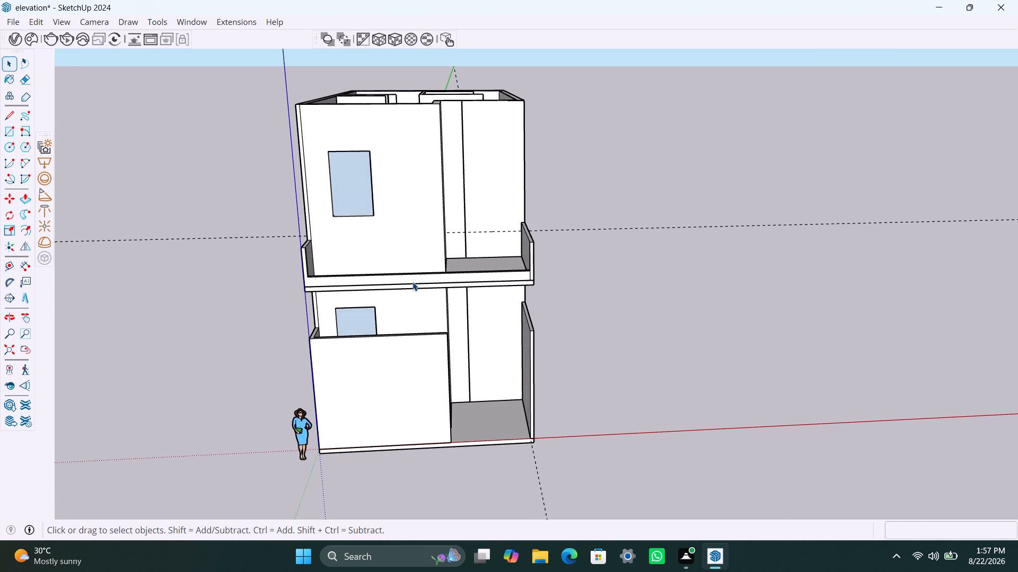
{"action": "scroll", "coordinate": [414, 316], "scroll_direction": "up", "scroll_amount": 2}
{"action": "middle_click_drag", "start_coordinate": [401, 325], "coordinate": [407, 338]}
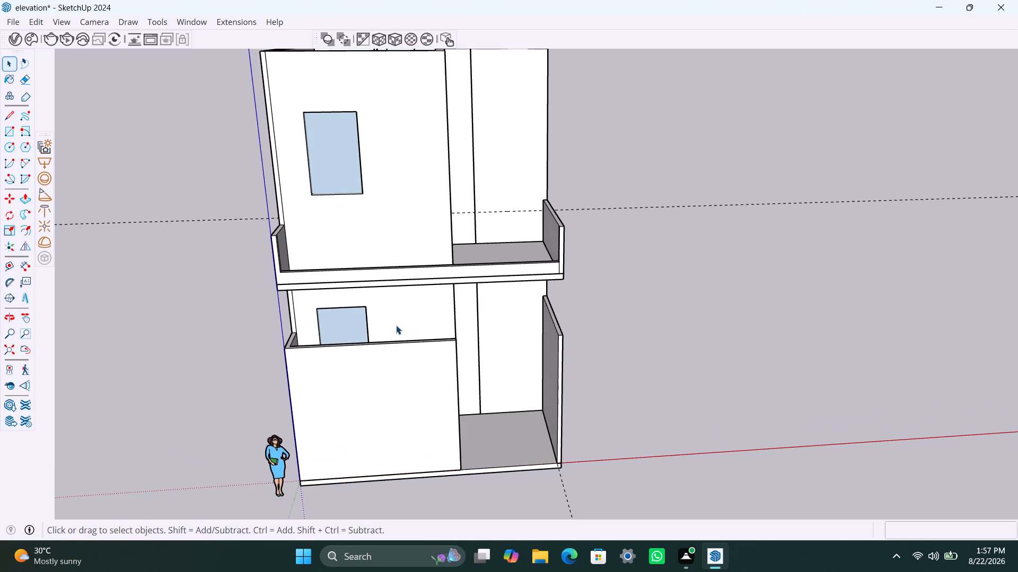
{"action": "scroll", "coordinate": [396, 323], "scroll_direction": "up", "scroll_amount": 2}
{"action": "key", "text": "r"}
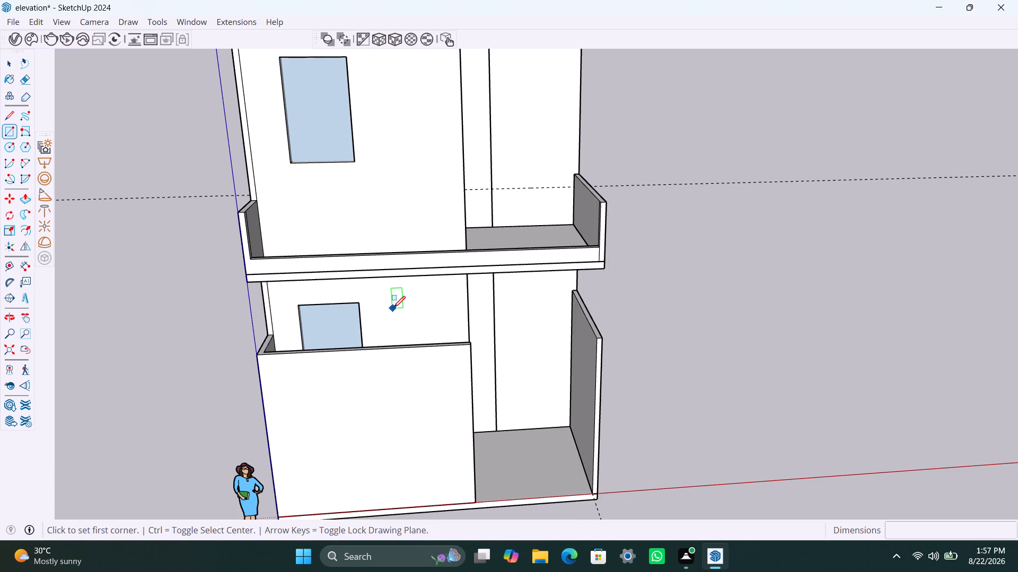
{"action": "left_click", "coordinate": [387, 303]}
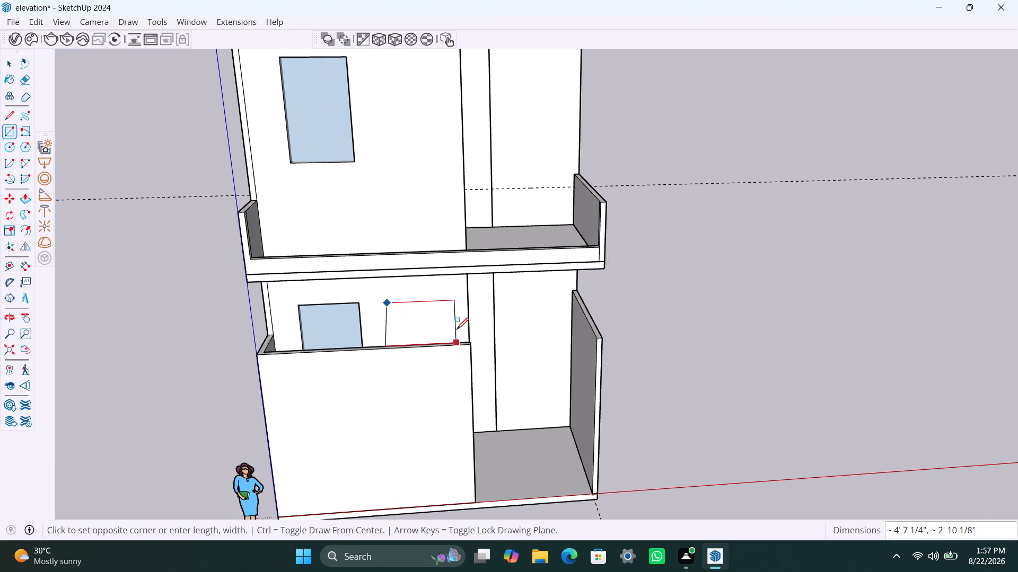
{"action": "middle_click_drag", "start_coordinate": [457, 331], "coordinate": [467, 381]}
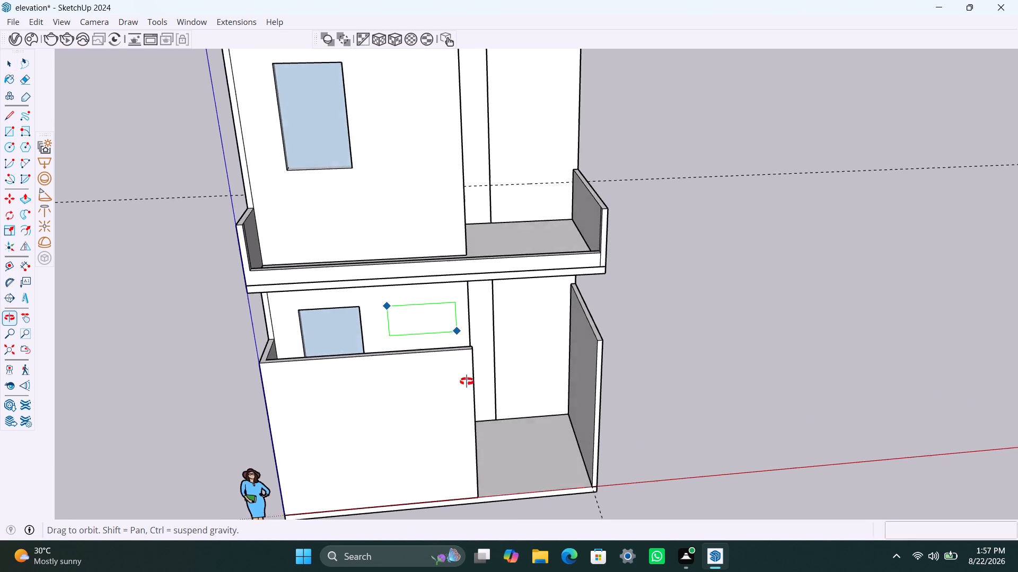
{"action": "middle_click_drag", "start_coordinate": [467, 381], "coordinate": [489, 535]}
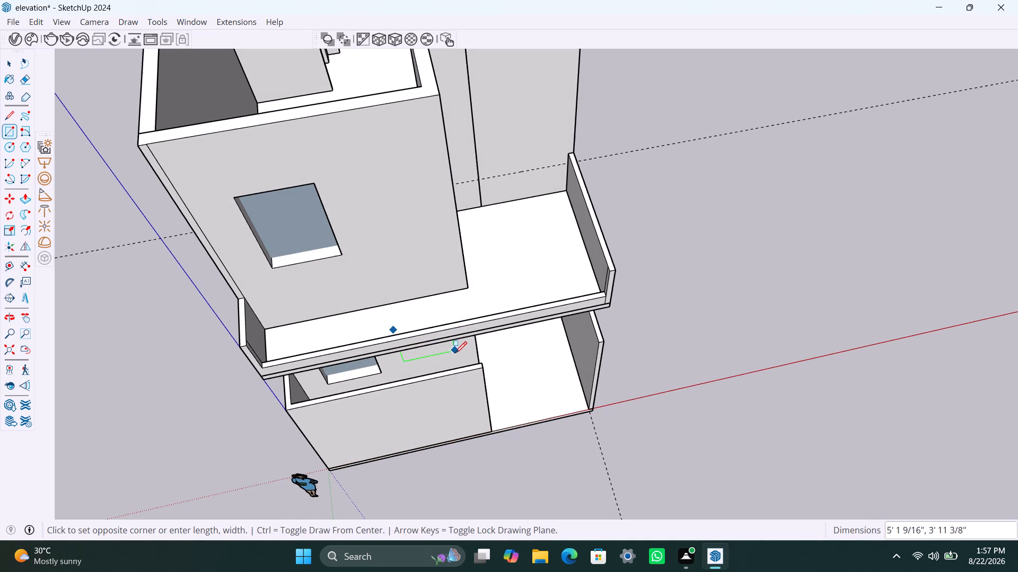
{"action": "scroll", "coordinate": [457, 358], "scroll_direction": "up", "scroll_amount": 2}
{"action": "middle_click_drag", "start_coordinate": [458, 360], "coordinate": [468, 399]}
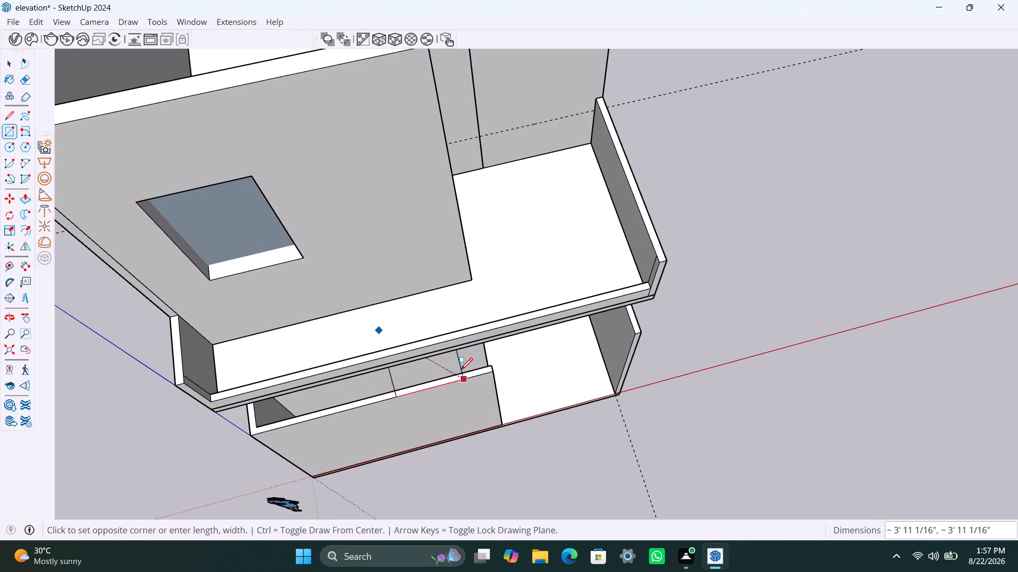
{"action": "scroll", "coordinate": [463, 369], "scroll_direction": "up", "scroll_amount": 4}
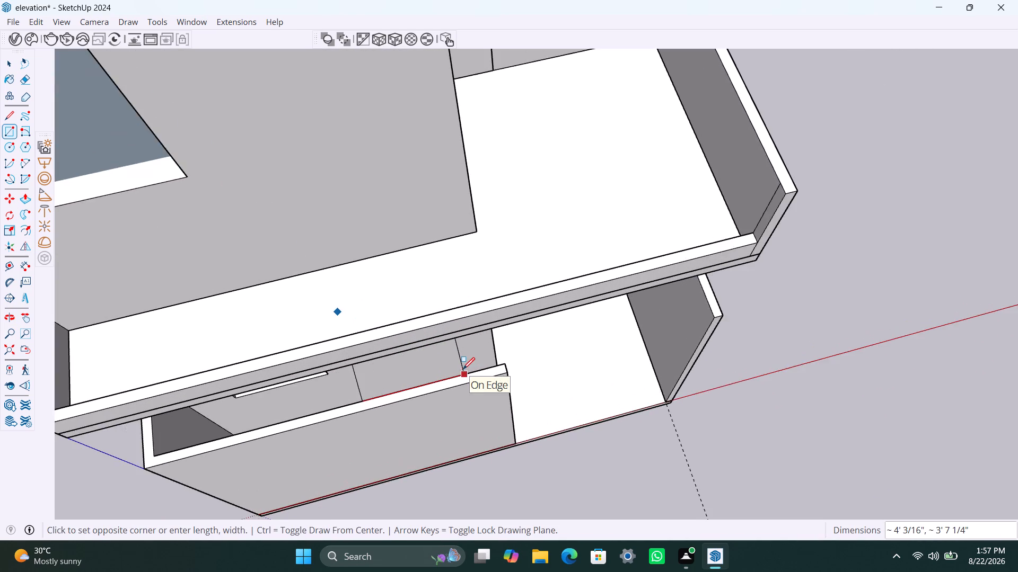
{"action": "scroll", "coordinate": [463, 369], "scroll_direction": "up", "scroll_amount": 3}
{"action": "middle_click_drag", "start_coordinate": [462, 360], "coordinate": [466, 381]}
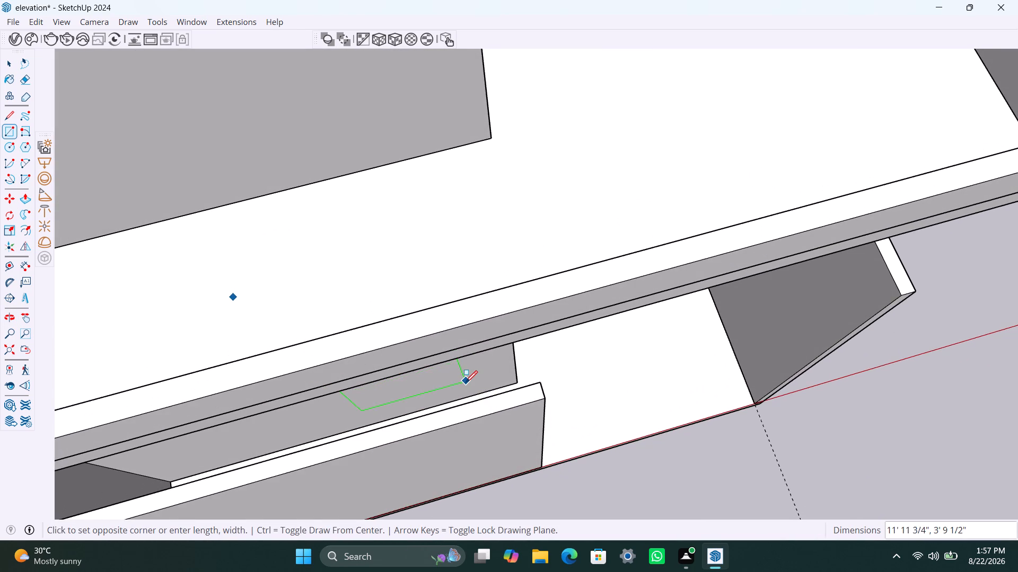
{"action": "left_click", "coordinate": [466, 385]}
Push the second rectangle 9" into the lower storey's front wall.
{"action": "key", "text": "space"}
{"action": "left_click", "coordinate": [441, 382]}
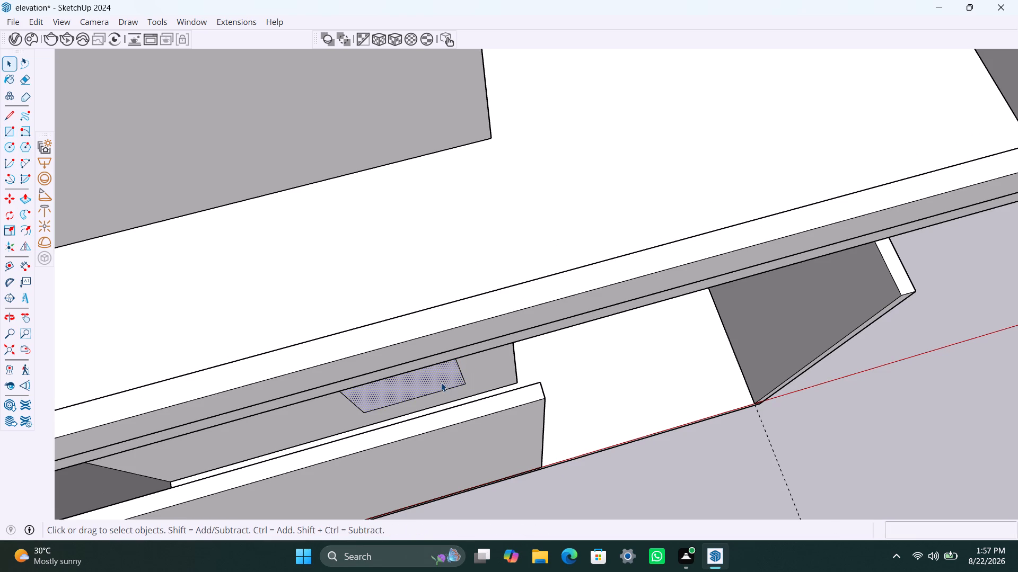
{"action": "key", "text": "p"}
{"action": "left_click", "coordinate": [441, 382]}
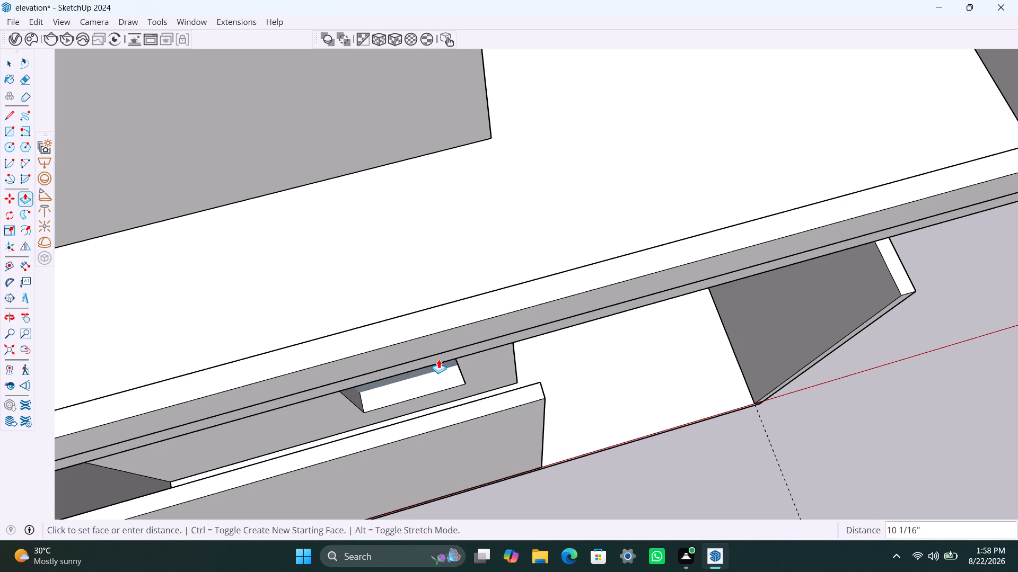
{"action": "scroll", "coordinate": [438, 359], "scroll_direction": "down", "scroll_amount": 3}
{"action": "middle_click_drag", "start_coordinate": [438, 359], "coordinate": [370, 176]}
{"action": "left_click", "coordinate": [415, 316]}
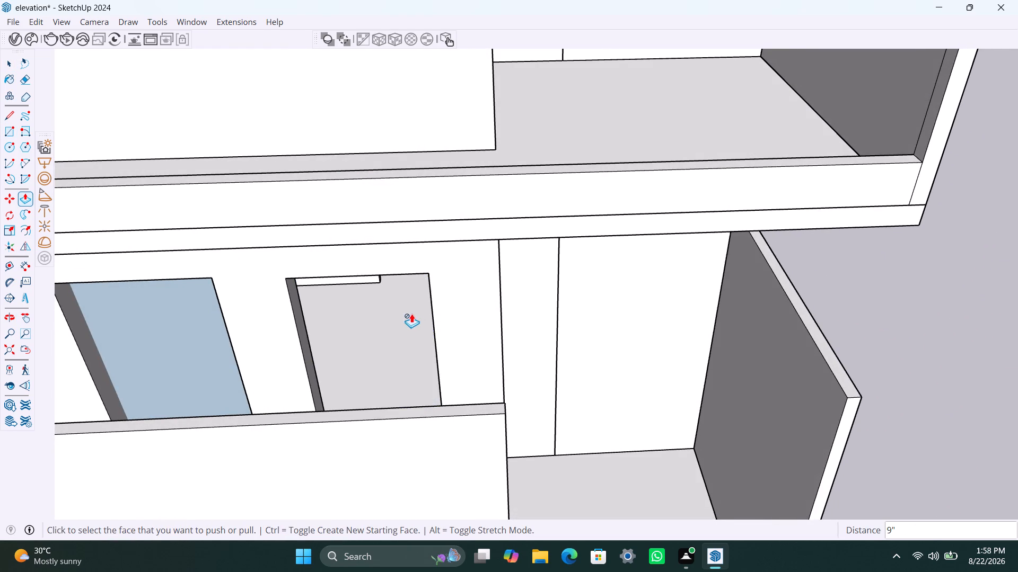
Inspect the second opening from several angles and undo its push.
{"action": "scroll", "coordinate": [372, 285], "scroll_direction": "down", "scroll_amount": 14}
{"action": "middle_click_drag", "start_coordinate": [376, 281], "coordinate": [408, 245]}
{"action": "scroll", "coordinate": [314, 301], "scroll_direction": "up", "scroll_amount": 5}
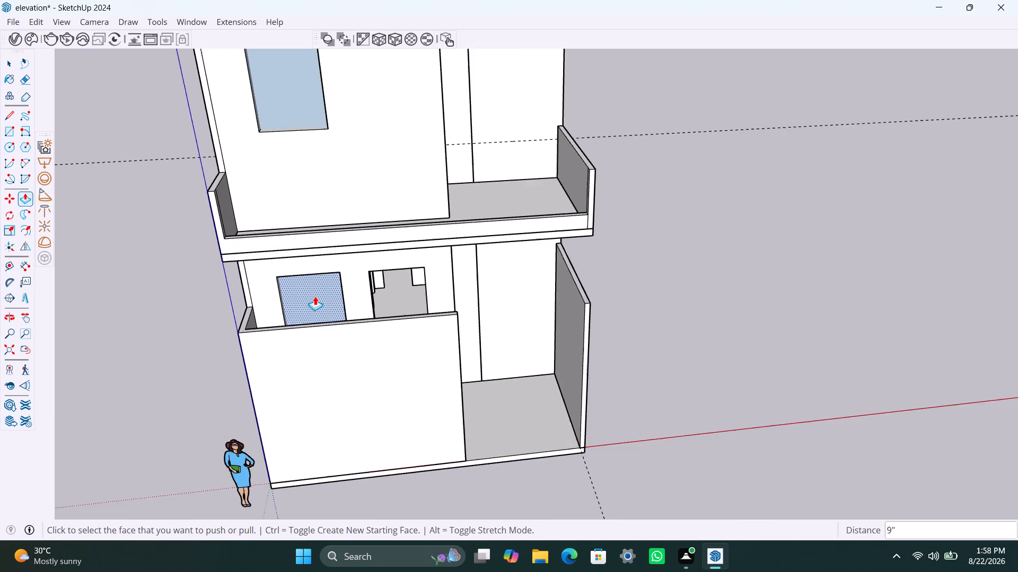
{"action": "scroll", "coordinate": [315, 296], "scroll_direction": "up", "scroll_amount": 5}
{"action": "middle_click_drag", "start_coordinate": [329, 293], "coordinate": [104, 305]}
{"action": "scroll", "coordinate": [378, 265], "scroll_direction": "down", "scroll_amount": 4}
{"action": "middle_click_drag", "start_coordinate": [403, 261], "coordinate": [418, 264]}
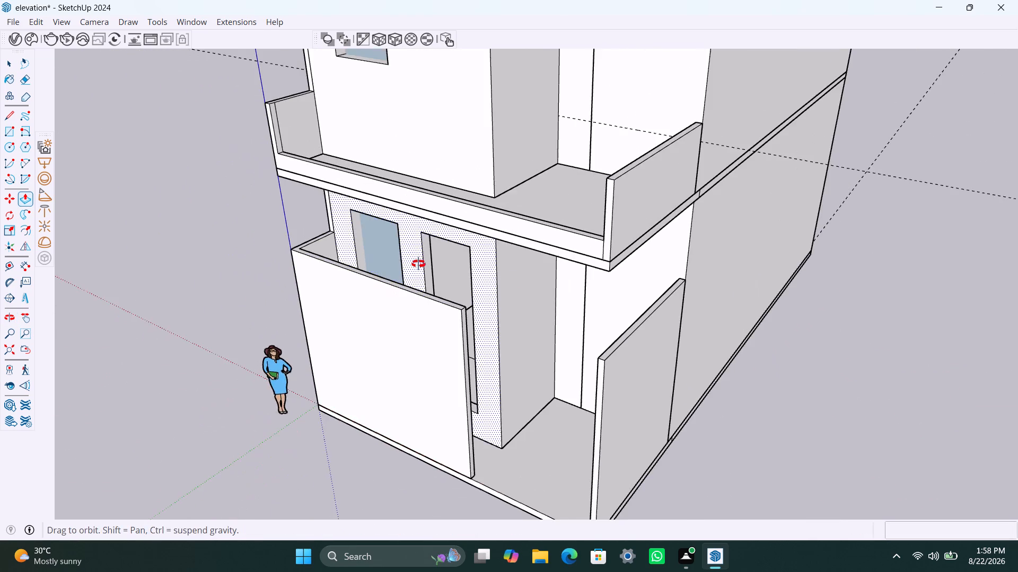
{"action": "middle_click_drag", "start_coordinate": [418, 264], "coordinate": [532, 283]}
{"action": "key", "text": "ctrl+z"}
Push the face inside the lower storey's first window about 4 5/8" to cut the opening through.
{"action": "left_click", "coordinate": [356, 283]}
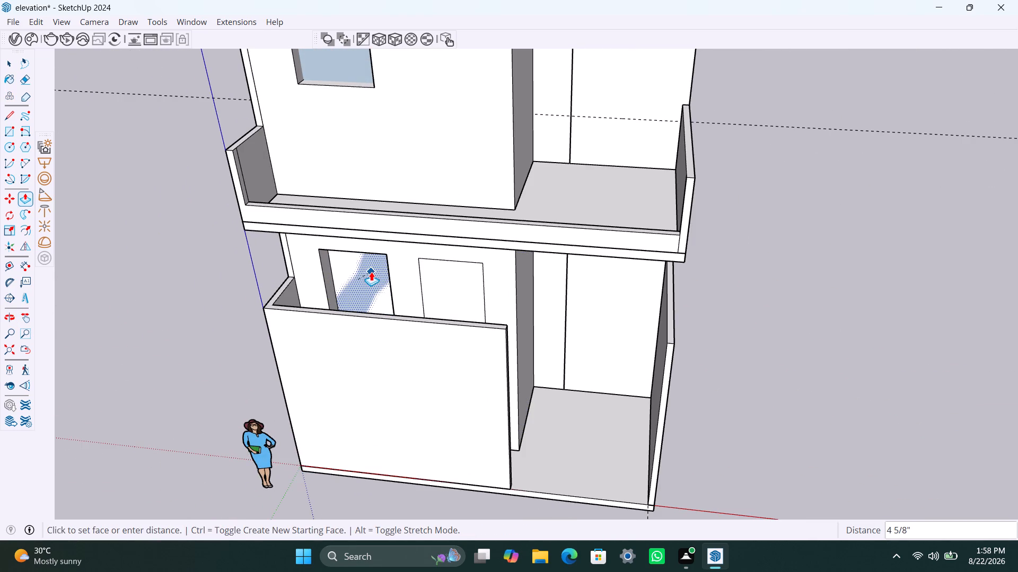
{"action": "left_click", "coordinate": [371, 272]}
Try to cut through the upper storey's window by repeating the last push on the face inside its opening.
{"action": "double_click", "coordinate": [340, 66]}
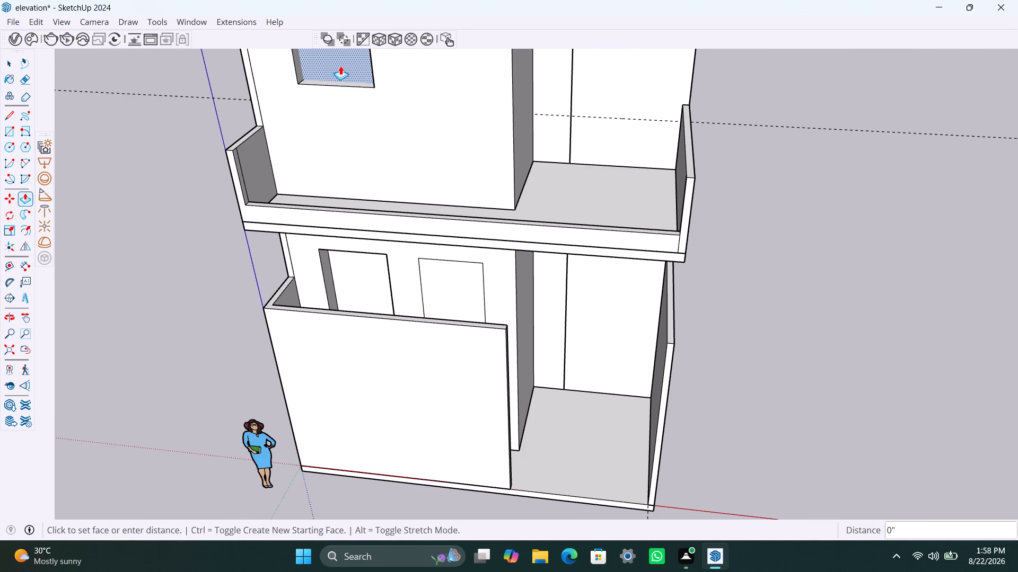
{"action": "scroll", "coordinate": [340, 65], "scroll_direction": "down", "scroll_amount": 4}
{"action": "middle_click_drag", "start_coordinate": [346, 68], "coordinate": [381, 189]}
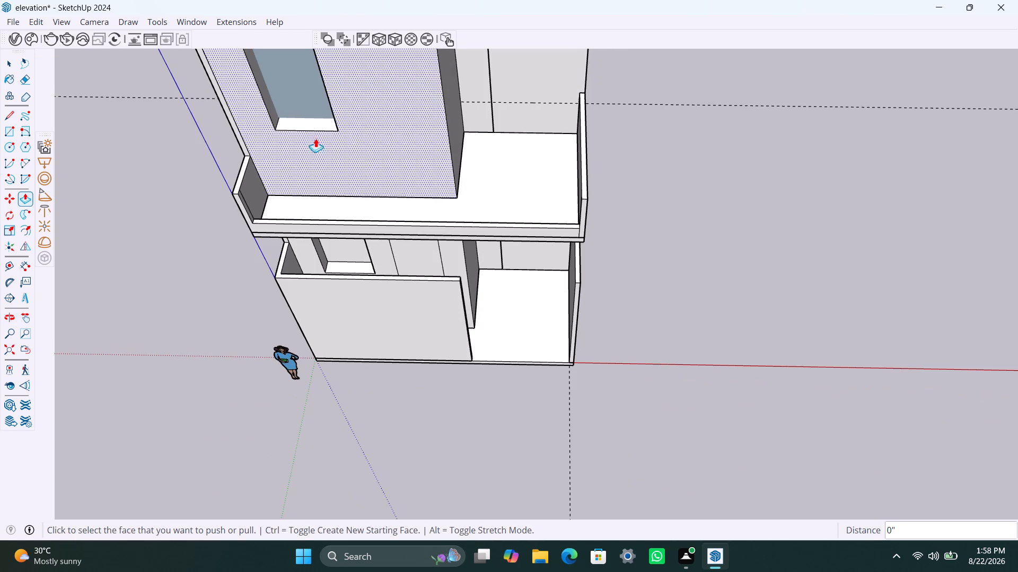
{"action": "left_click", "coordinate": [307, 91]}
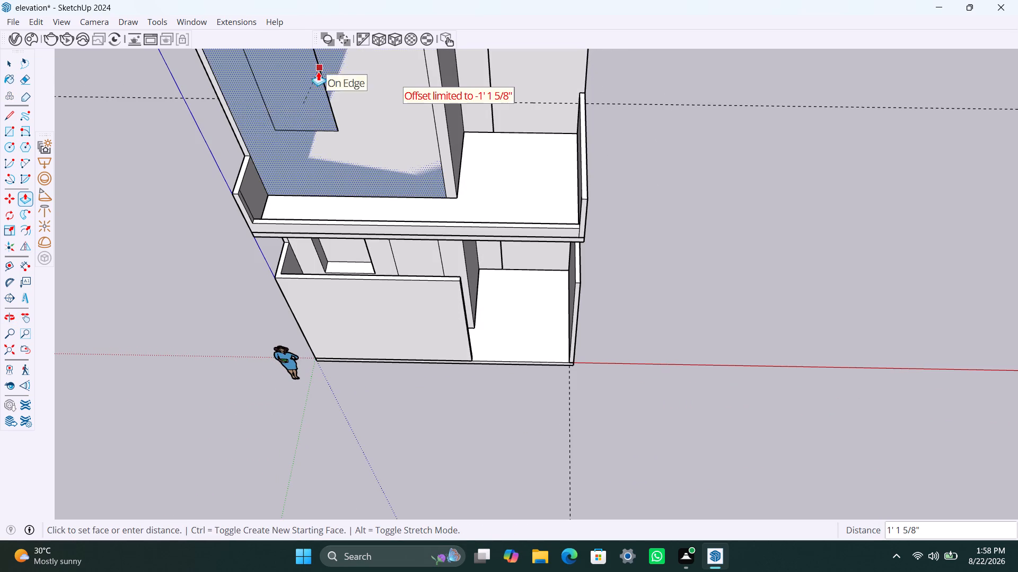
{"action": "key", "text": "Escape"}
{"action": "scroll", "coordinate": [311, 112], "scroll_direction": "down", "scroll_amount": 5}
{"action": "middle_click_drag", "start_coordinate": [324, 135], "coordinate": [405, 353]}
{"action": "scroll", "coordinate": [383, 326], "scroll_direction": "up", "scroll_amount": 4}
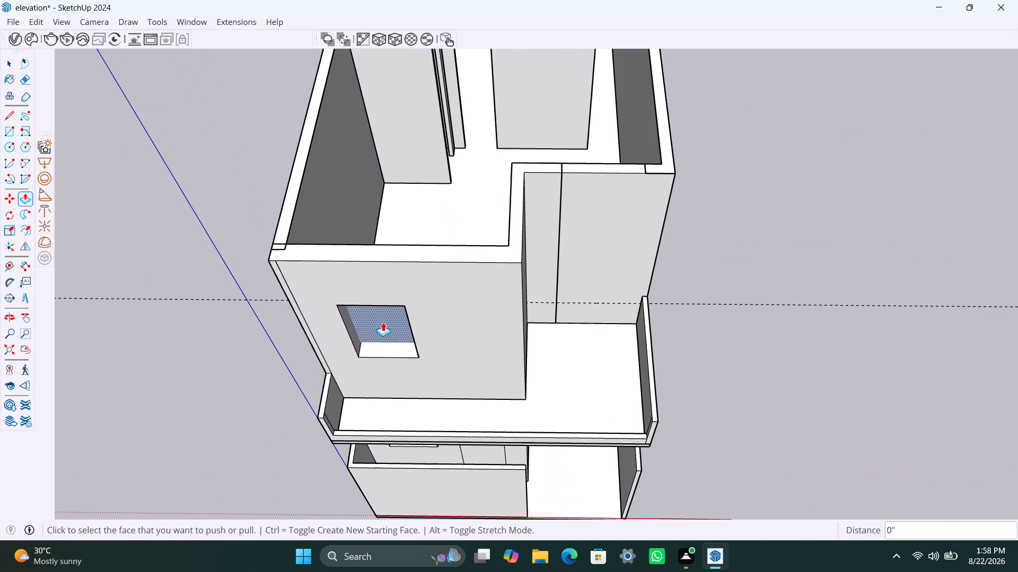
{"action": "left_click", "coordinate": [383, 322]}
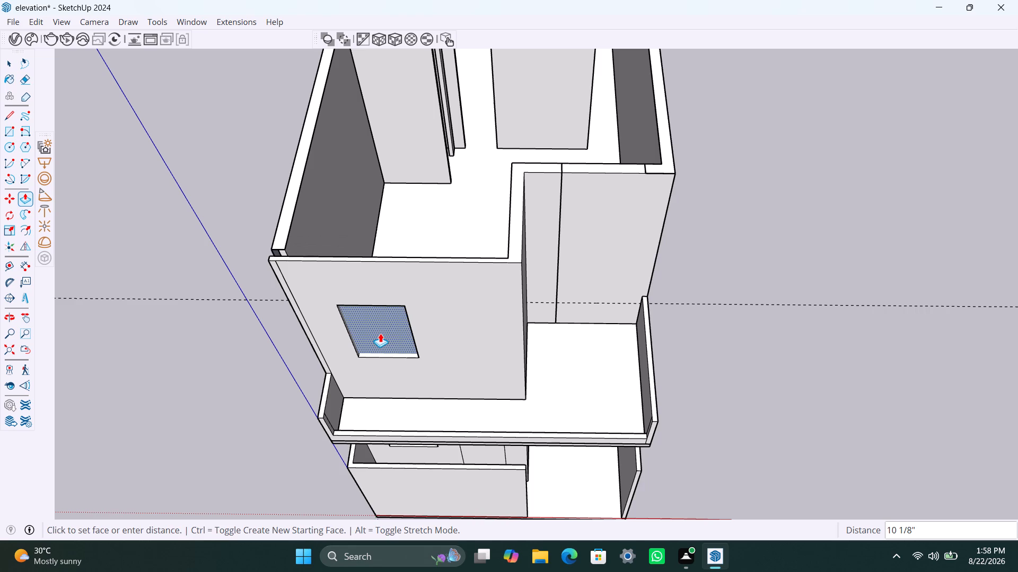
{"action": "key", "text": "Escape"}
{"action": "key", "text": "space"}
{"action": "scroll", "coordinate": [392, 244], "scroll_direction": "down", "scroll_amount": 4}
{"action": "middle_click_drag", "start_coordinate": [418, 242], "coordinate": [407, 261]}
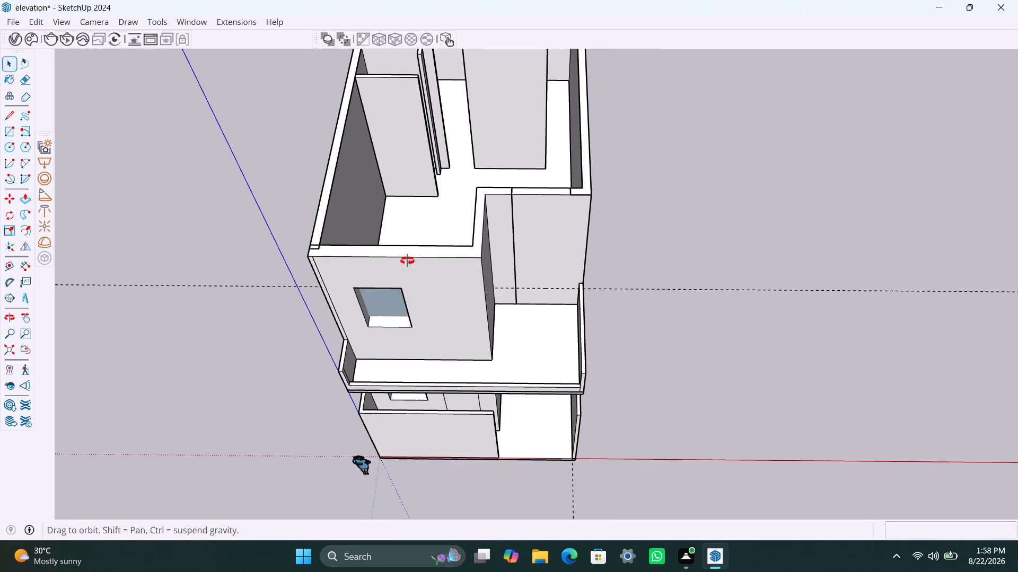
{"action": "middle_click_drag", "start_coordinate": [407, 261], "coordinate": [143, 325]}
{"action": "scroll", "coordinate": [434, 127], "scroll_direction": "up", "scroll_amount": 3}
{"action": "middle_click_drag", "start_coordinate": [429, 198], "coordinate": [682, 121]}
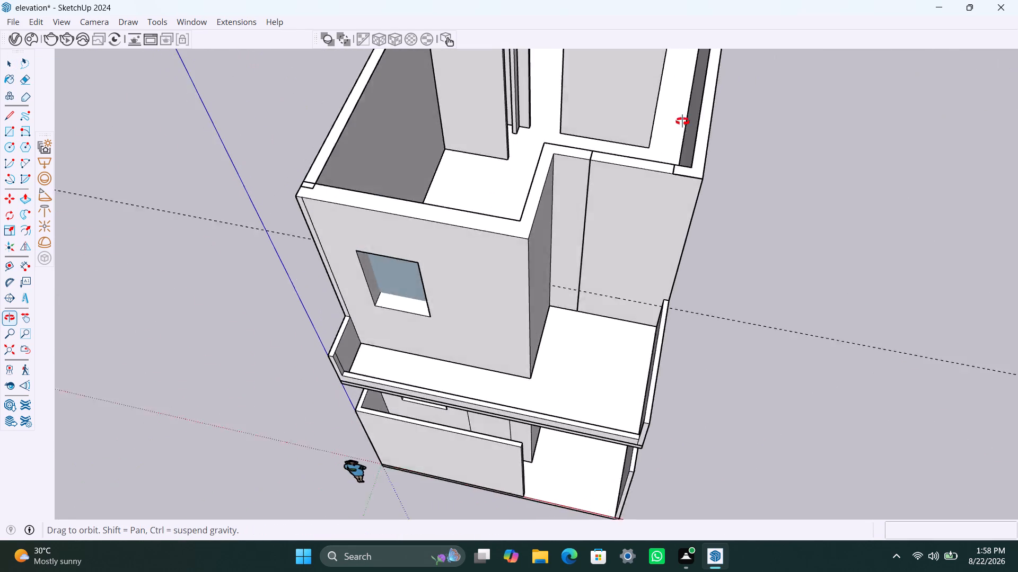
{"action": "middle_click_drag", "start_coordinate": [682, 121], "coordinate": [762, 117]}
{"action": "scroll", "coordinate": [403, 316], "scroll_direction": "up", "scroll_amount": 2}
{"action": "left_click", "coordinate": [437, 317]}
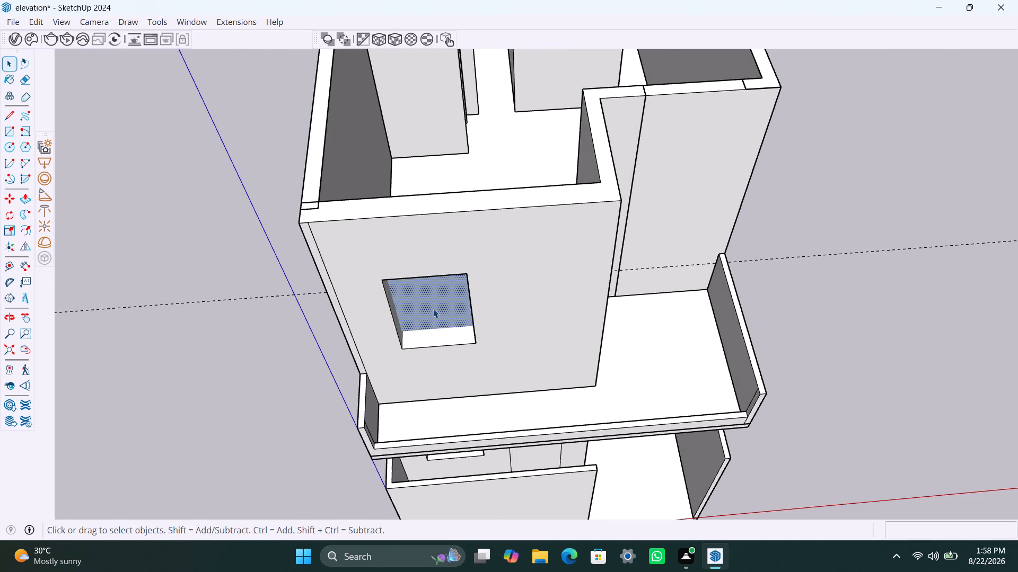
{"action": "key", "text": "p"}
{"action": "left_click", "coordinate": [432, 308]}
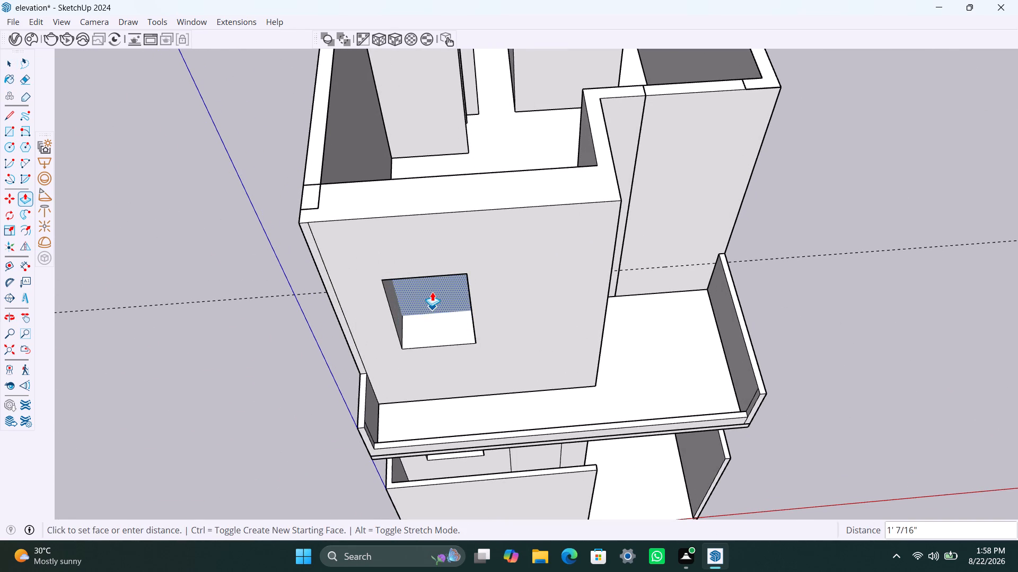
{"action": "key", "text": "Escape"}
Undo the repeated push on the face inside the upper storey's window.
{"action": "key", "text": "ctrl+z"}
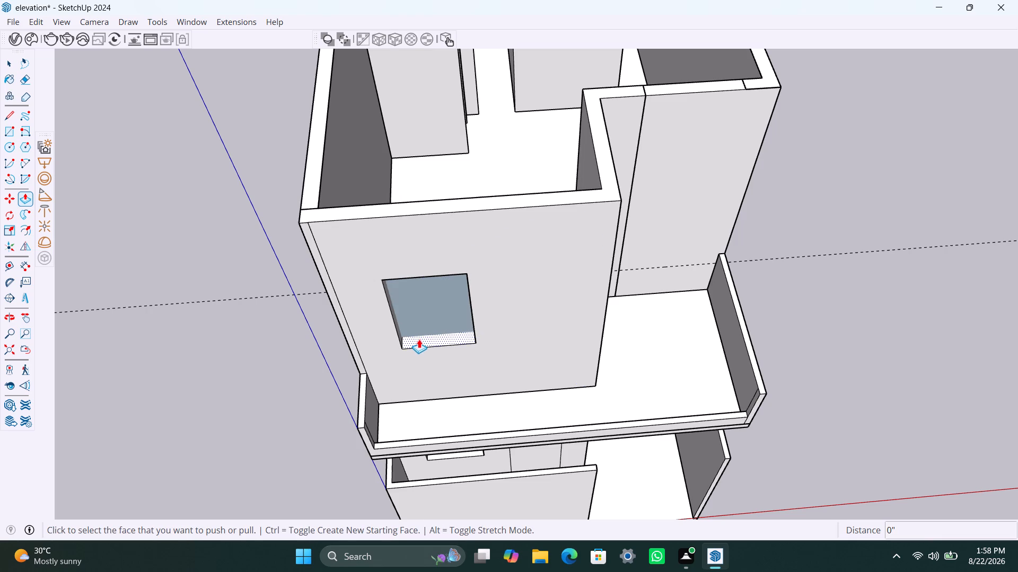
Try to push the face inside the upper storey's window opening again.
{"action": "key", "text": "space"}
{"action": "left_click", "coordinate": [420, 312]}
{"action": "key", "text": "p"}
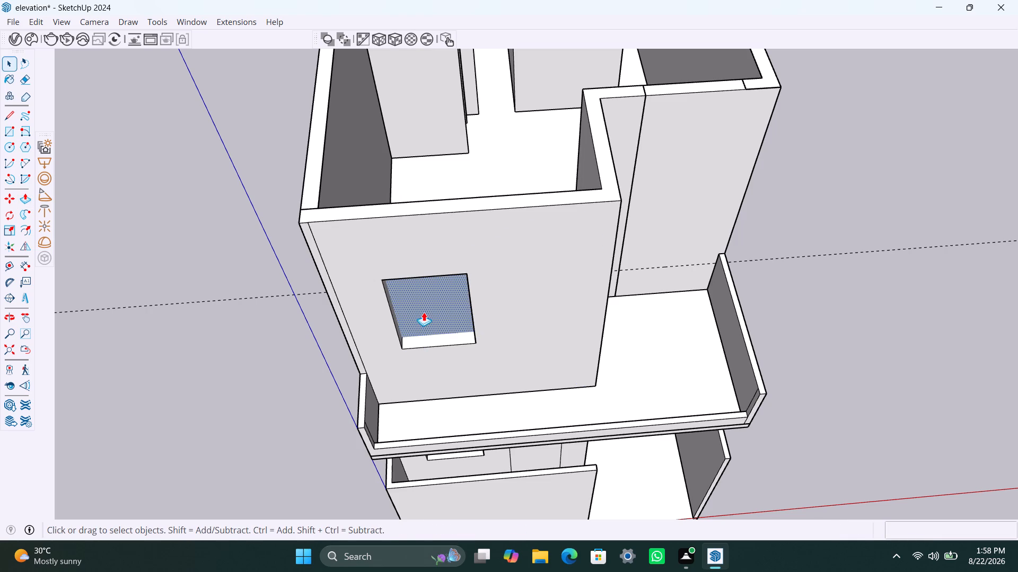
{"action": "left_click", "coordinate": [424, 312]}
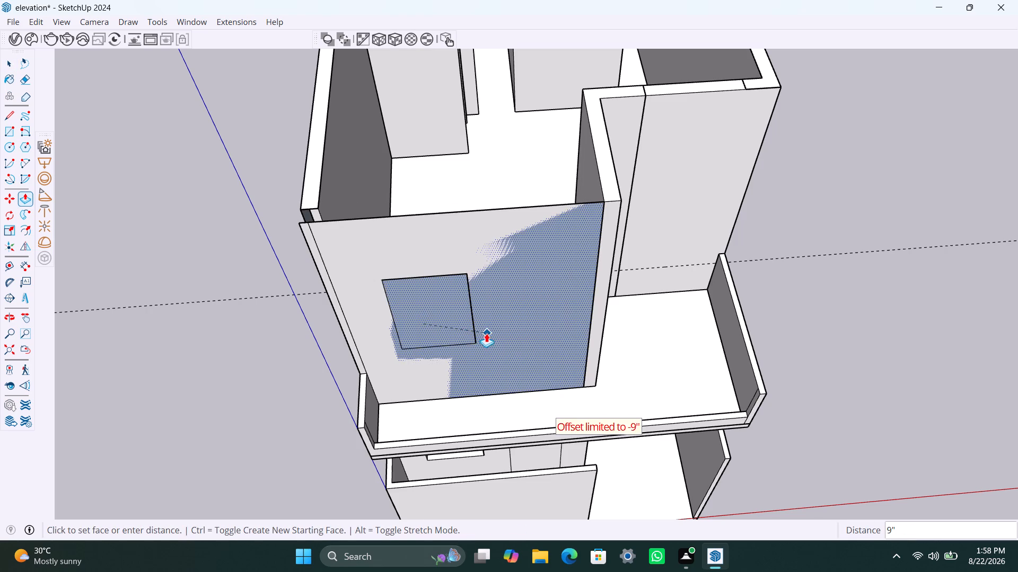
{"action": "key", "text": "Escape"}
Select the face inside the upper storey's window with its connected edges to examine what it belongs to, and clear the selection.
{"action": "key", "text": "space"}
{"action": "left_click", "coordinate": [434, 311]}
{"action": "double_click", "coordinate": [434, 310]}
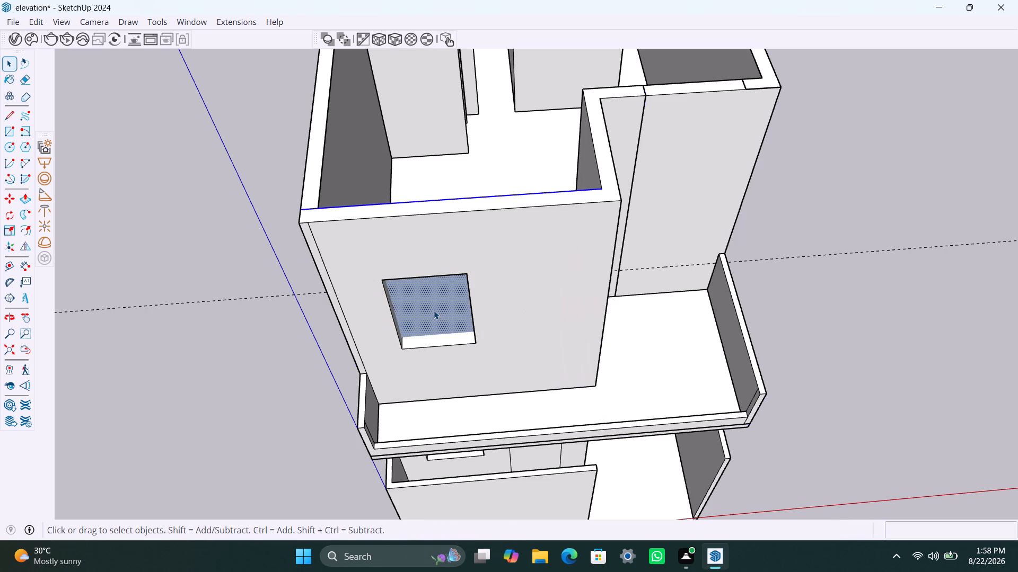
{"action": "left_click", "coordinate": [434, 310]}
{"action": "double_click", "coordinate": [434, 310]}
{"action": "double_click", "coordinate": [850, 301]}
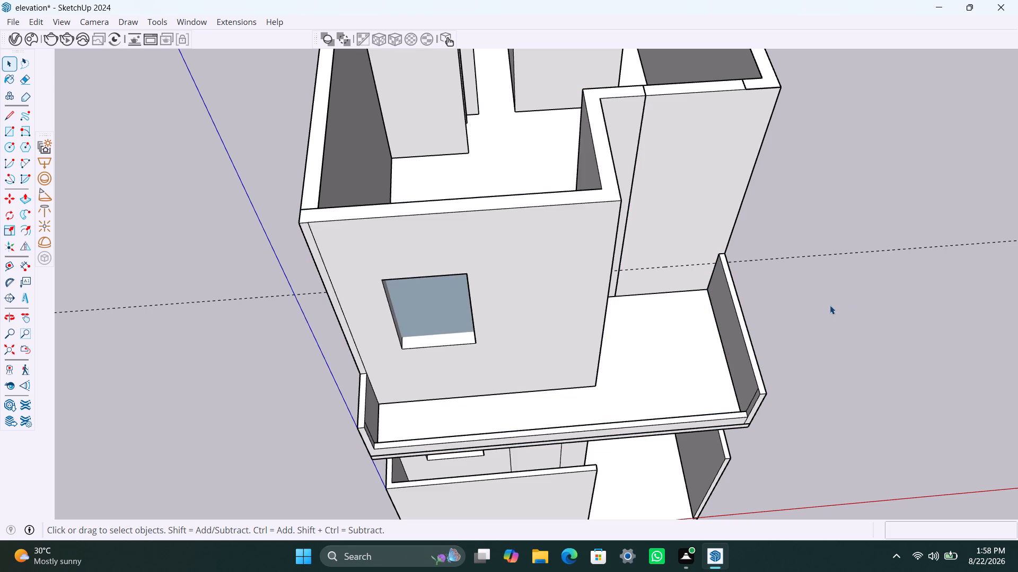
Push the outlined face beside the window about 1' 1 5/8" to cut the opening through the lower storey's front wall.
{"action": "scroll", "coordinate": [520, 377], "scroll_direction": "down", "scroll_amount": 5}
{"action": "middle_click_drag", "start_coordinate": [509, 383], "coordinate": [466, 182]}
{"action": "scroll", "coordinate": [556, 499], "scroll_direction": "up", "scroll_amount": 4}
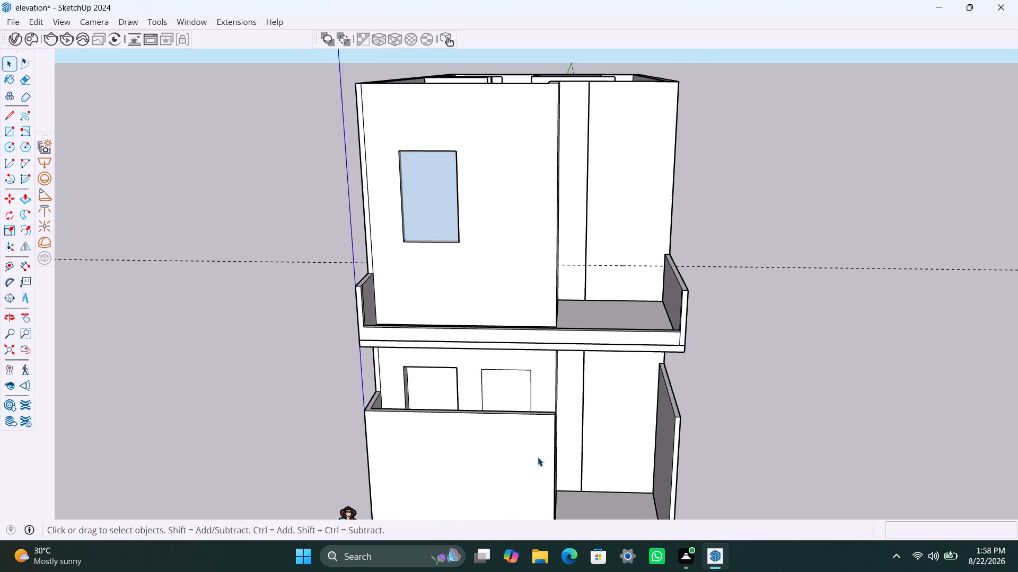
{"action": "middle_click_drag", "start_coordinate": [524, 410], "coordinate": [547, 426]}
{"action": "scroll", "coordinate": [547, 424], "scroll_direction": "up", "scroll_amount": 1}
{"action": "left_click", "coordinate": [516, 381]}
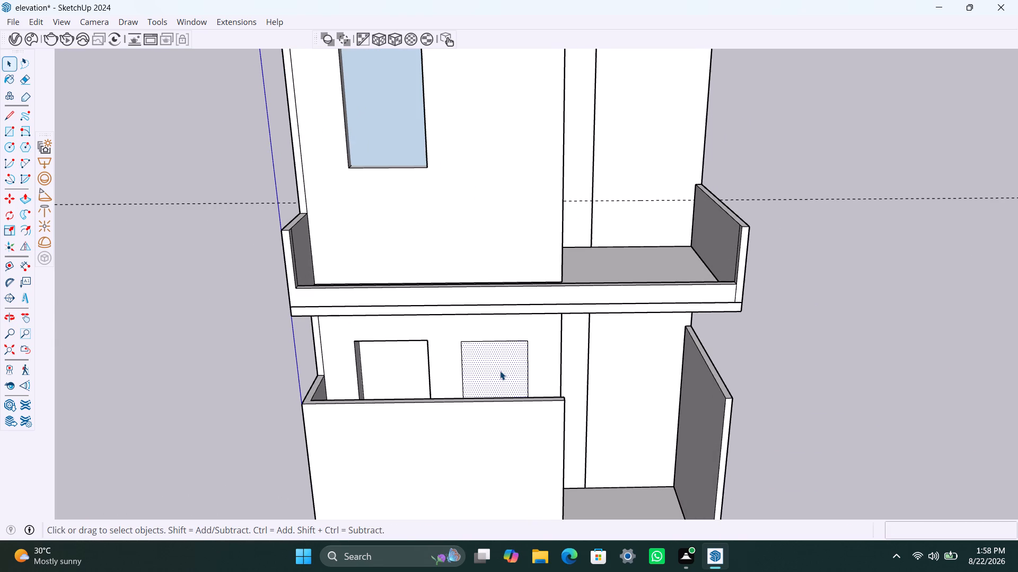
{"action": "key", "text": "p"}
{"action": "left_click", "coordinate": [500, 371]}
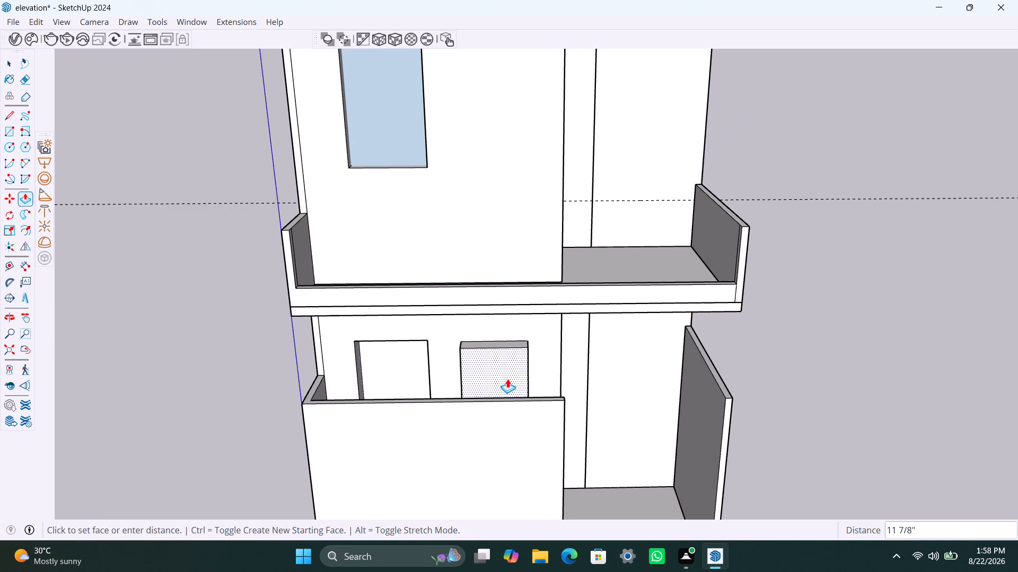
{"action": "left_click", "coordinate": [517, 357]}
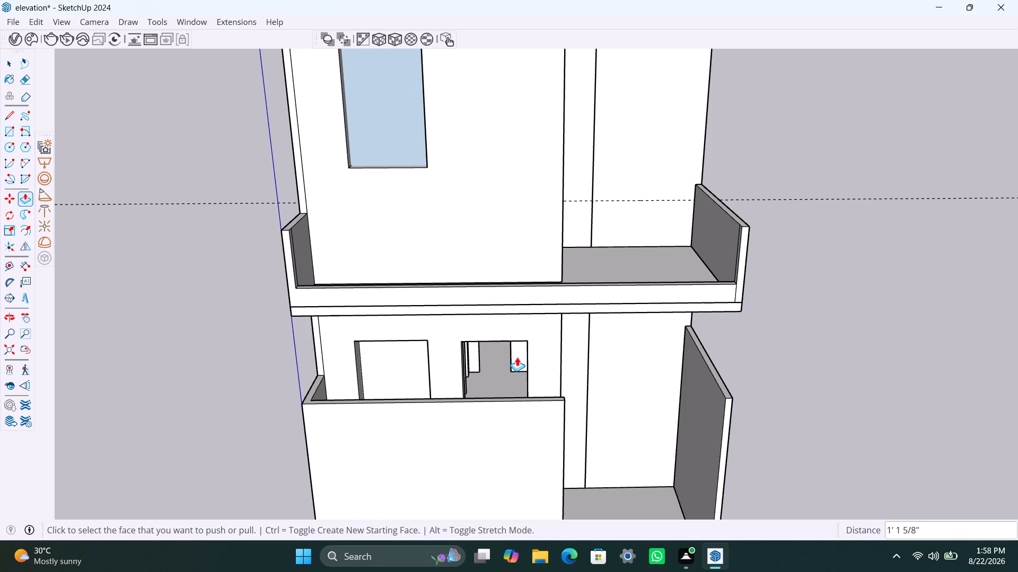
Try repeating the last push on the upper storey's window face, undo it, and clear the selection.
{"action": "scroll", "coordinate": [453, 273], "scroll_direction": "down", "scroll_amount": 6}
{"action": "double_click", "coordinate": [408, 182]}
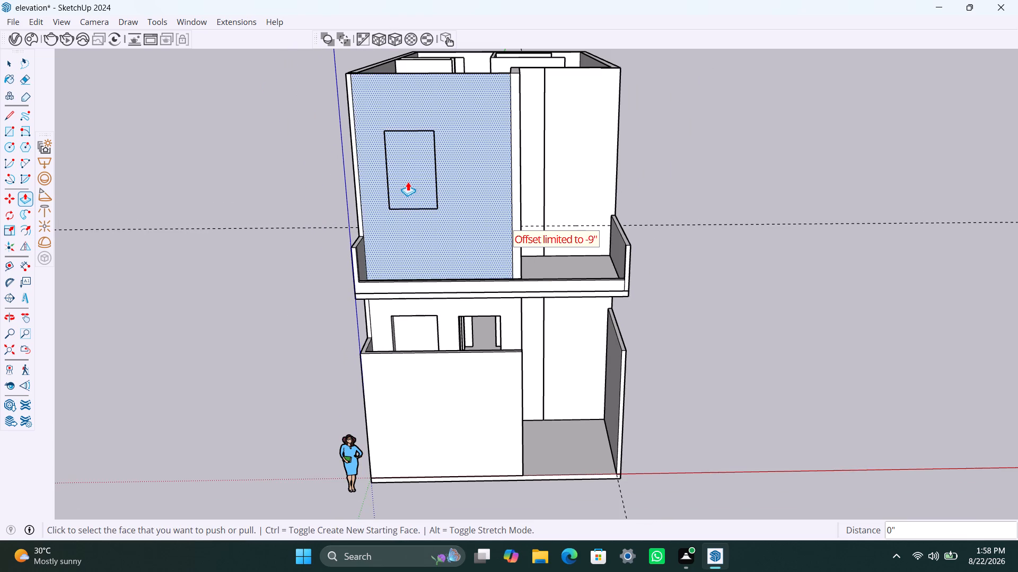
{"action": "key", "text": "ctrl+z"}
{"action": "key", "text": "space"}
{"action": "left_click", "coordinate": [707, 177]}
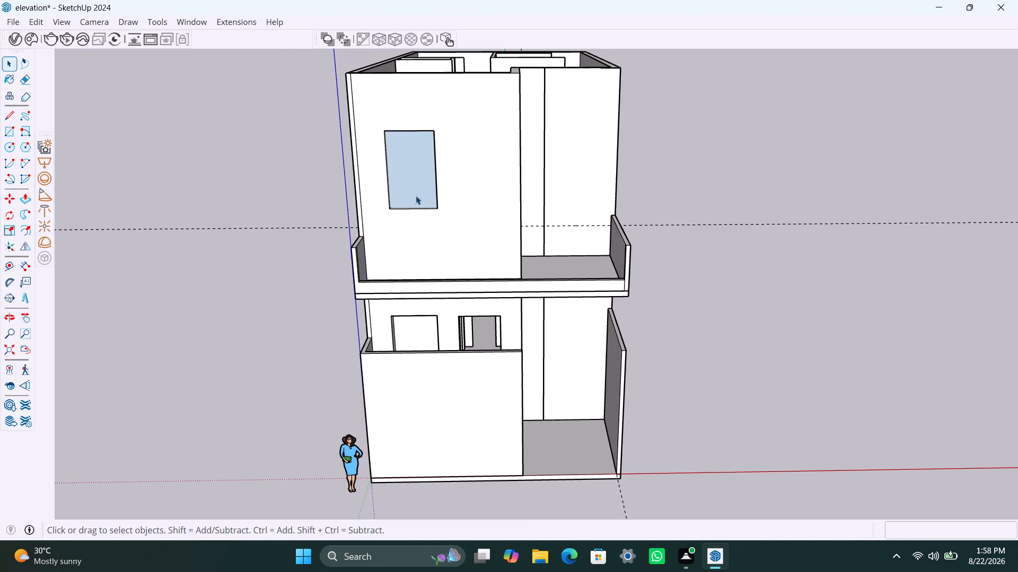
Examine the front openings of both storeys and the face inside the upper storey's window from the front, sides and above.
{"action": "scroll", "coordinate": [416, 195], "scroll_direction": "down", "scroll_amount": 5}
{"action": "middle_click_drag", "start_coordinate": [419, 200], "coordinate": [435, 278]}
{"action": "scroll", "coordinate": [427, 325], "scroll_direction": "up", "scroll_amount": 5}
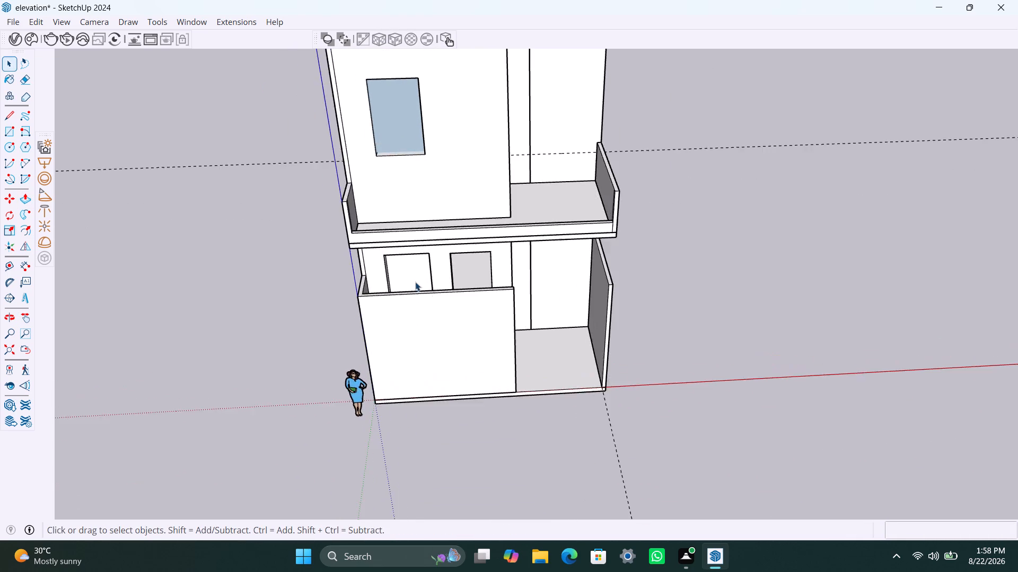
{"action": "scroll", "coordinate": [415, 282], "scroll_direction": "up", "scroll_amount": 2}
{"action": "middle_click_drag", "start_coordinate": [414, 273], "coordinate": [545, 164]}
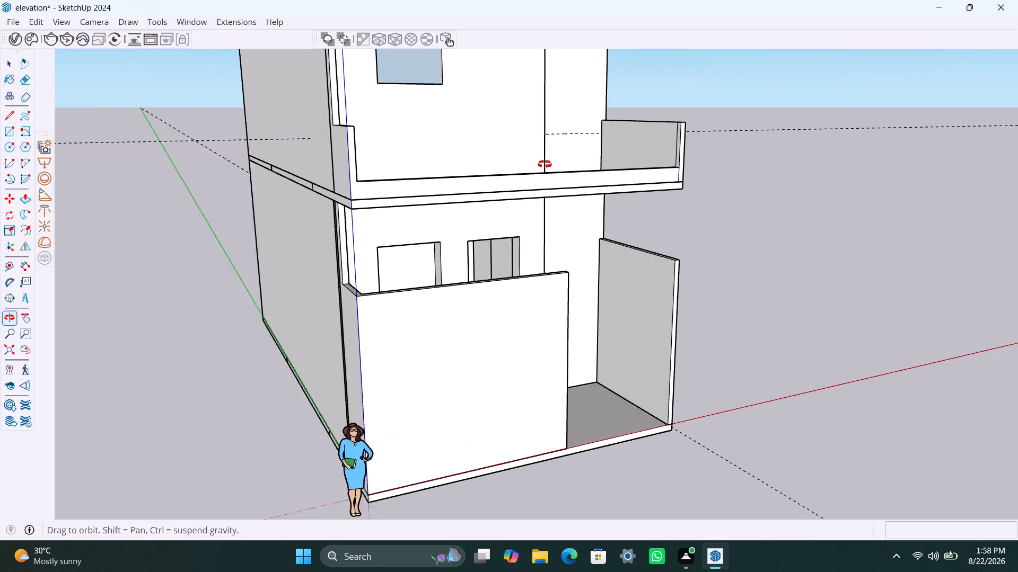
{"action": "middle_click_drag", "start_coordinate": [545, 164], "coordinate": [321, 245]}
{"action": "scroll", "coordinate": [439, 191], "scroll_direction": "down", "scroll_amount": 2}
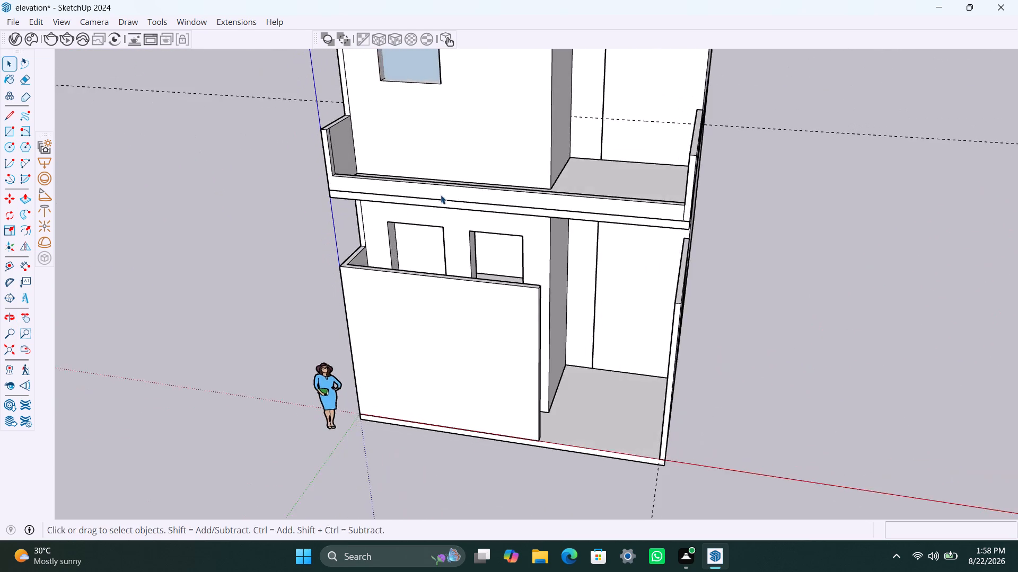
{"action": "scroll", "coordinate": [441, 195], "scroll_direction": "down", "scroll_amount": 2}
{"action": "middle_click_drag", "start_coordinate": [453, 230], "coordinate": [499, 362]}
{"action": "scroll", "coordinate": [471, 278], "scroll_direction": "up", "scroll_amount": 4}
{"action": "middle_click_drag", "start_coordinate": [515, 294], "coordinate": [560, 303]}
{"action": "scroll", "coordinate": [552, 298], "scroll_direction": "down", "scroll_amount": 2}
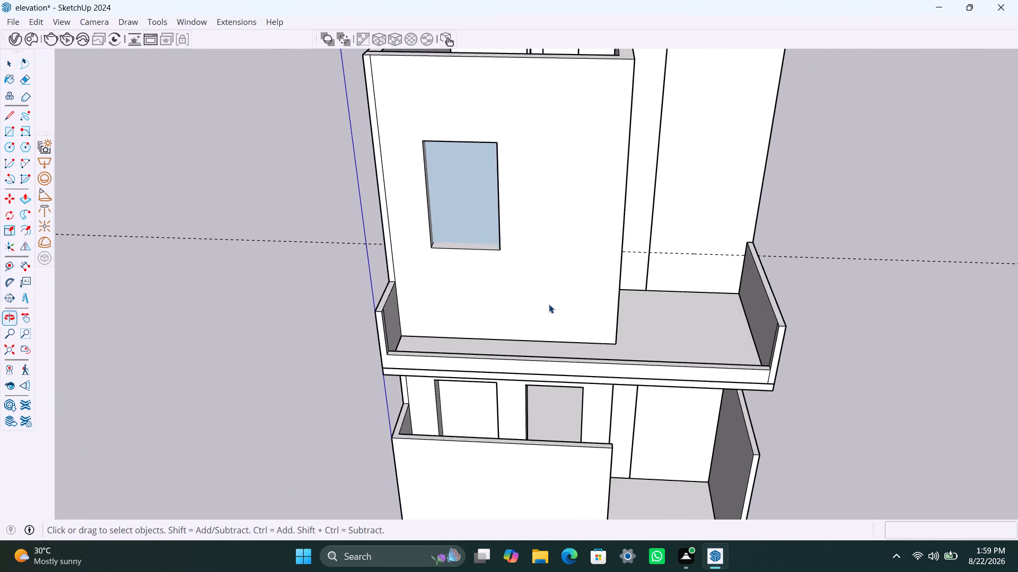
{"action": "scroll", "coordinate": [549, 304], "scroll_direction": "down", "scroll_amount": 8}
{"action": "middle_click_drag", "start_coordinate": [543, 296], "coordinate": [548, 282], "text": "shift"}
{"action": "scroll", "coordinate": [523, 260], "scroll_direction": "up", "scroll_amount": 4}
{"action": "left_click", "coordinate": [509, 224]}
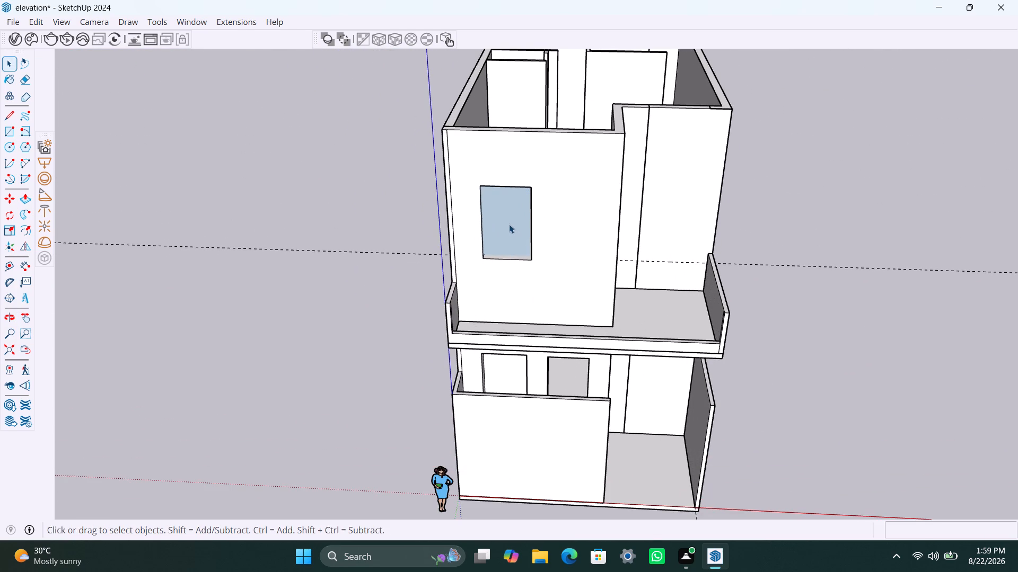
{"action": "middle_click_drag", "start_coordinate": [504, 202], "coordinate": [487, 267]}
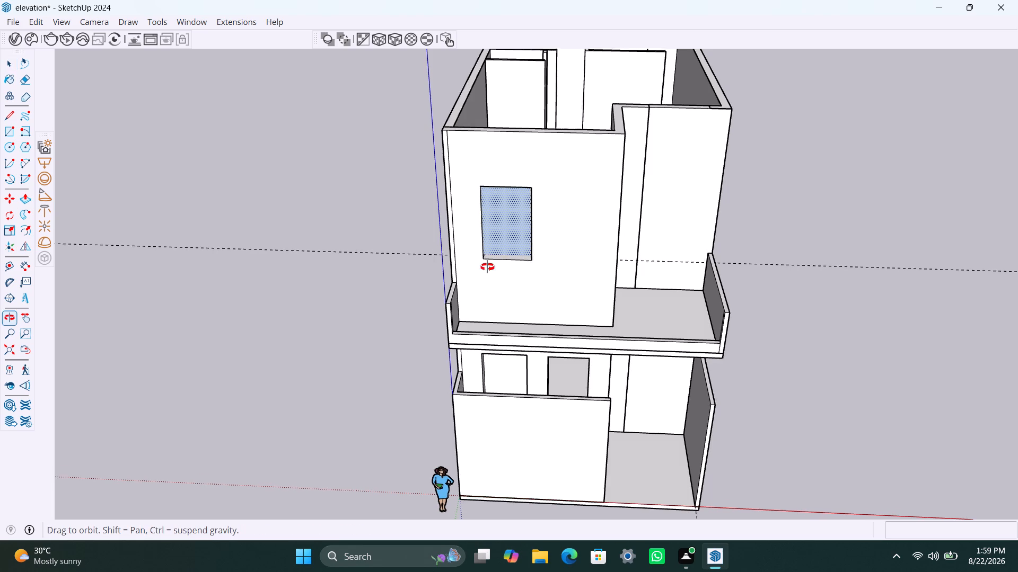
{"action": "middle_click_drag", "start_coordinate": [487, 267], "coordinate": [406, 498]}
{"action": "scroll", "coordinate": [482, 301], "scroll_direction": "up", "scroll_amount": 5}
{"action": "left_click", "coordinate": [519, 255]}
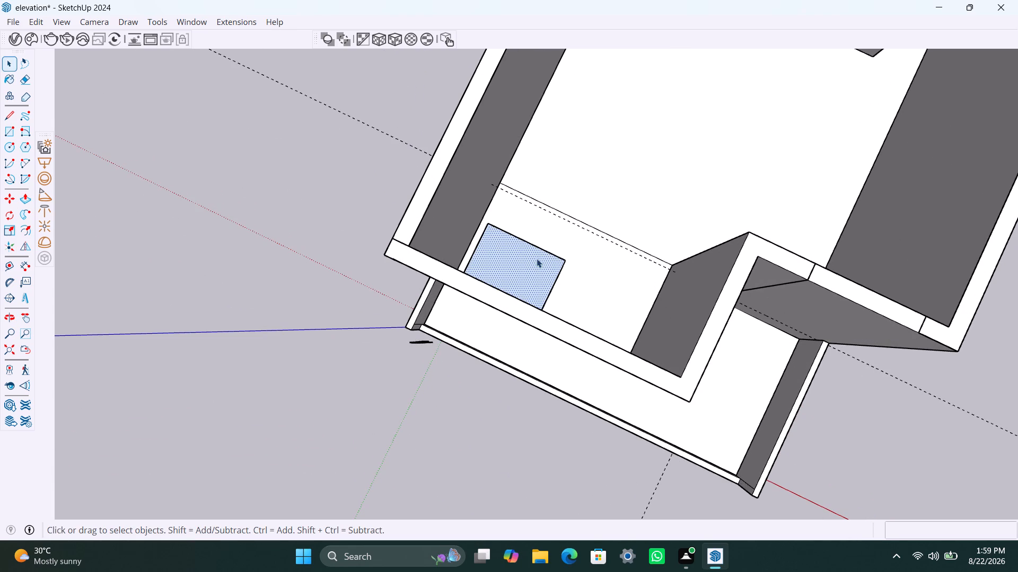
{"action": "scroll", "coordinate": [532, 291], "scroll_direction": "down", "scroll_amount": 4}
{"action": "middle_click_drag", "start_coordinate": [514, 326], "coordinate": [628, 171]}
{"action": "scroll", "coordinate": [520, 200], "scroll_direction": "up", "scroll_amount": 2}
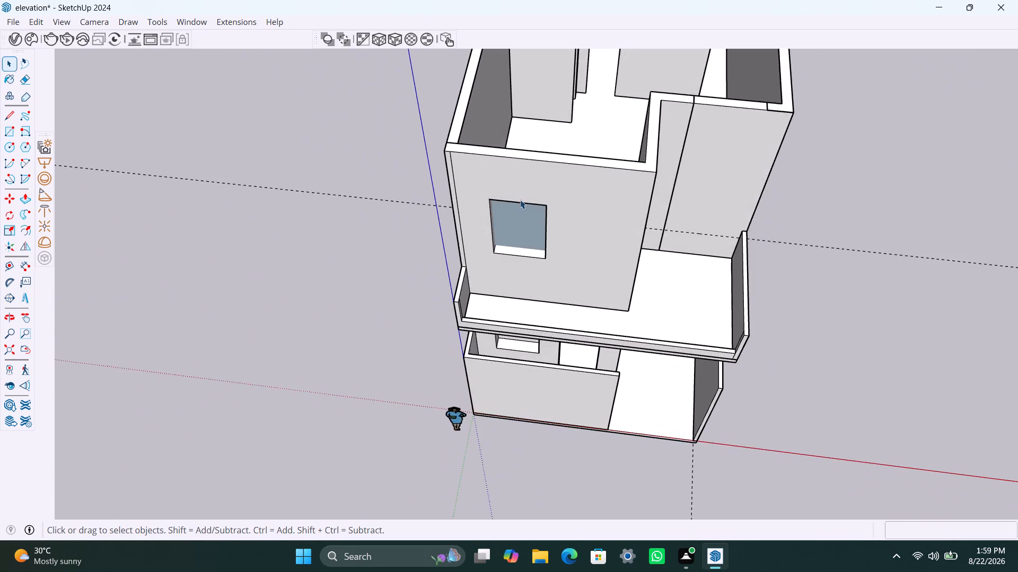
{"action": "scroll", "coordinate": [520, 200], "scroll_direction": "up", "scroll_amount": 1}
{"action": "middle_click_drag", "start_coordinate": [522, 239], "coordinate": [568, 200]}
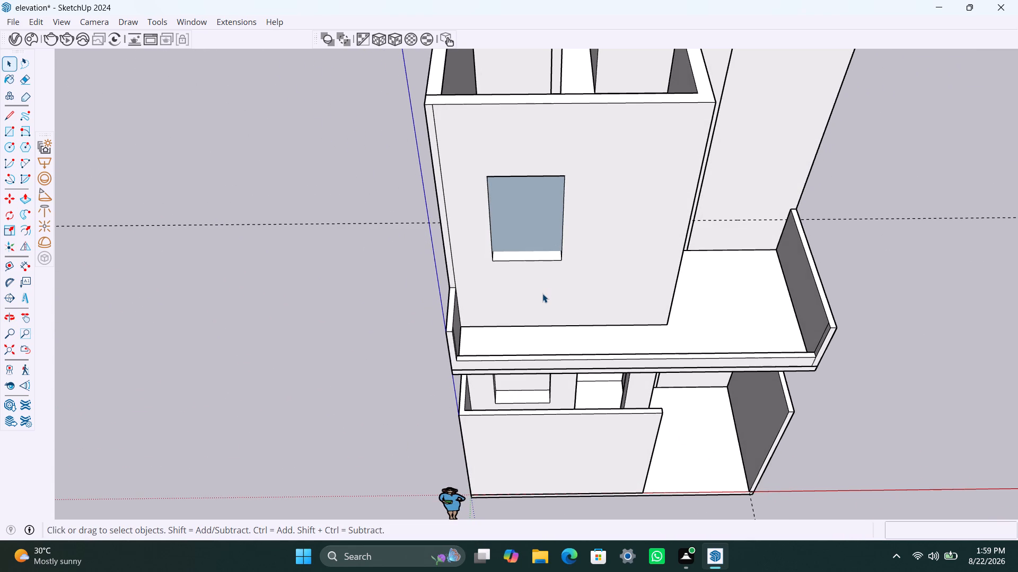
{"action": "scroll", "coordinate": [526, 271], "scroll_direction": "down", "scroll_amount": 1}
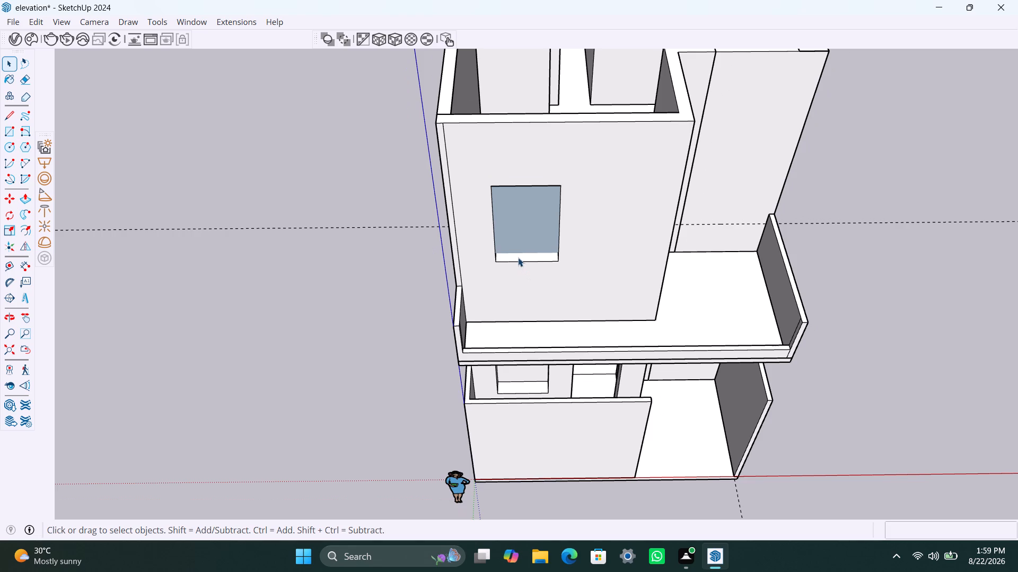
{"action": "scroll", "coordinate": [514, 298], "scroll_direction": "down", "scroll_amount": 6}
{"action": "middle_click_drag", "start_coordinate": [560, 303], "coordinate": [528, 124]}
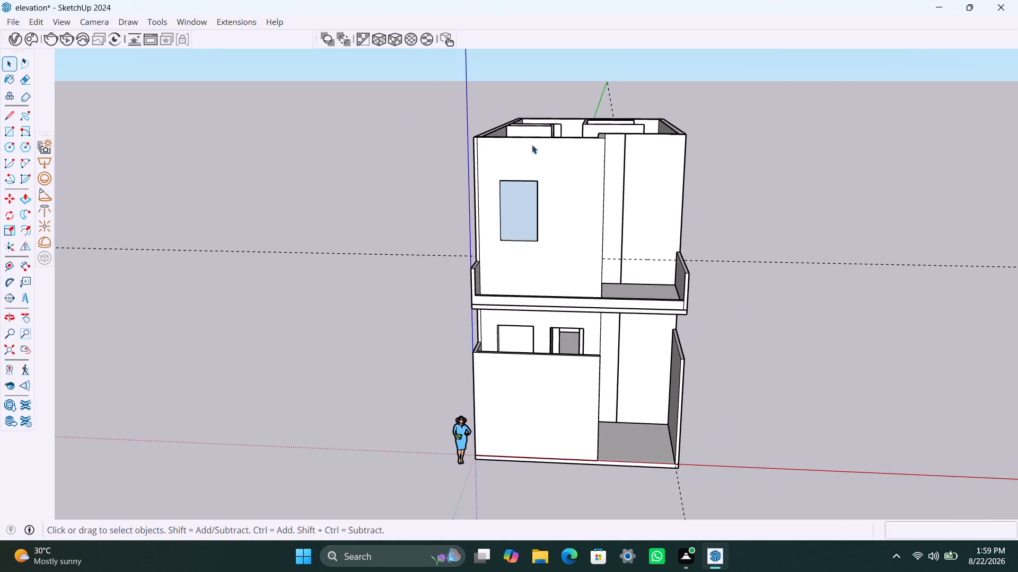
{"action": "scroll", "coordinate": [531, 265], "scroll_direction": "down", "scroll_amount": 4}
{"action": "middle_click_drag", "start_coordinate": [534, 312], "coordinate": [567, 300]}
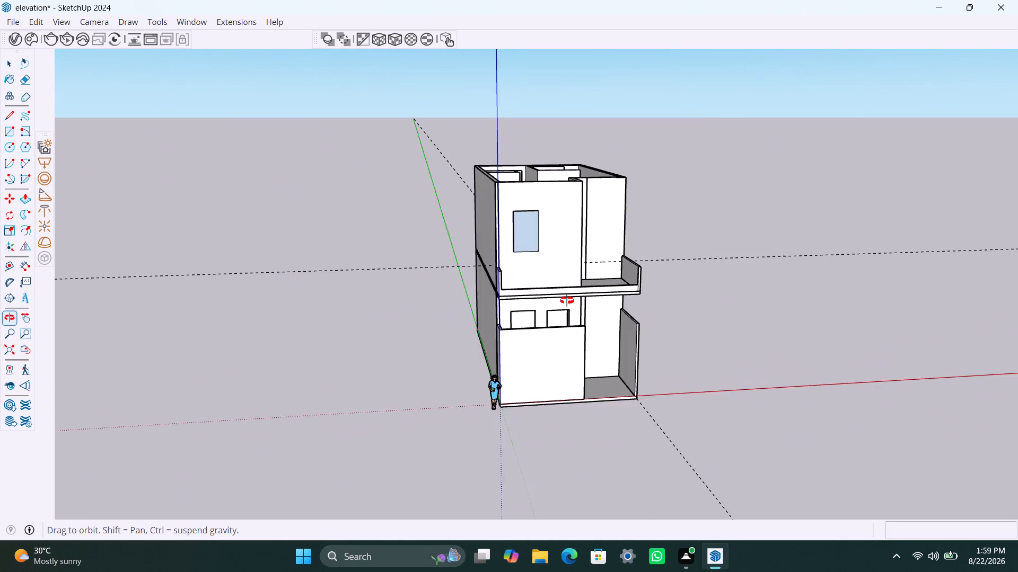
{"action": "middle_click_drag", "start_coordinate": [567, 300], "coordinate": [561, 300]}
{"action": "scroll", "coordinate": [587, 287], "scroll_direction": "up", "scroll_amount": 2}
{"action": "middle_click_drag", "start_coordinate": [586, 282], "coordinate": [542, 287], "text": "shift"}
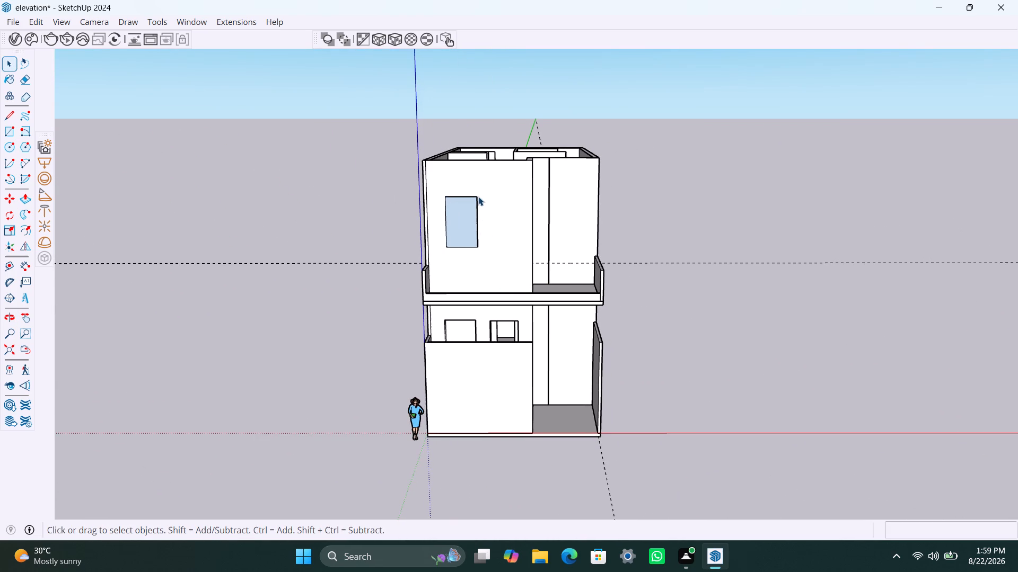
{"action": "scroll", "coordinate": [481, 216], "scroll_direction": "up", "scroll_amount": 3}
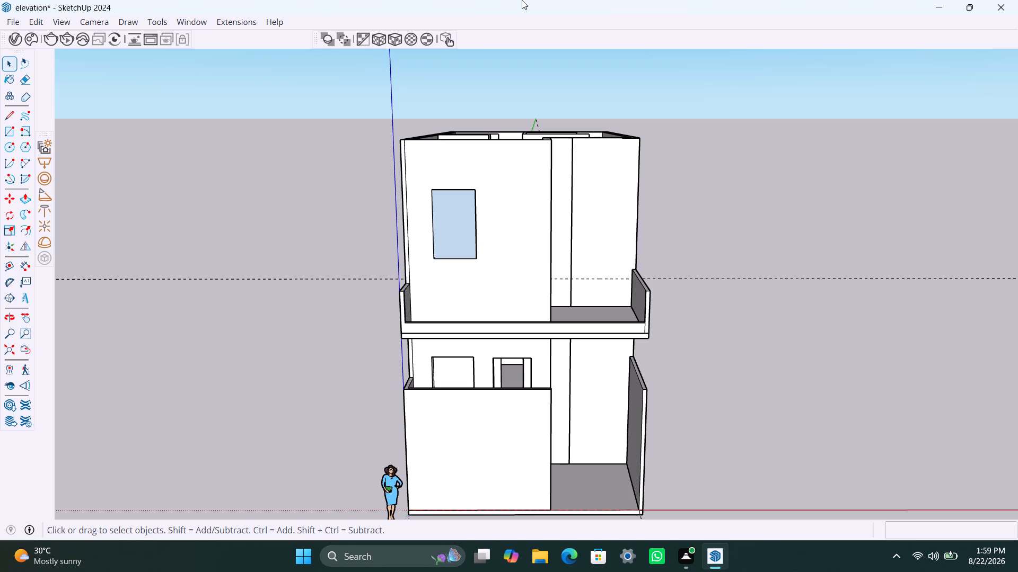
Delete the blue-grey face inside the upper storey's window opening.
{"action": "scroll", "coordinate": [445, 227], "scroll_direction": "up", "scroll_amount": 4}
{"action": "scroll", "coordinate": [451, 216], "scroll_direction": "down", "scroll_amount": 11}
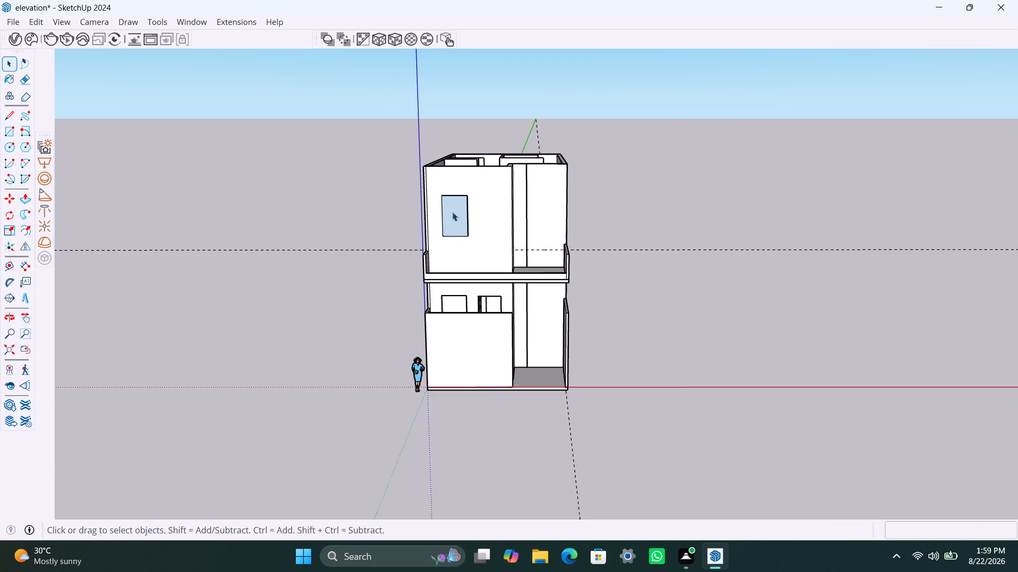
{"action": "middle_click_drag", "start_coordinate": [452, 217], "coordinate": [447, 315]}
{"action": "scroll", "coordinate": [447, 210], "scroll_direction": "up", "scroll_amount": 11}
{"action": "middle_click_drag", "start_coordinate": [455, 231], "coordinate": [429, 248]}
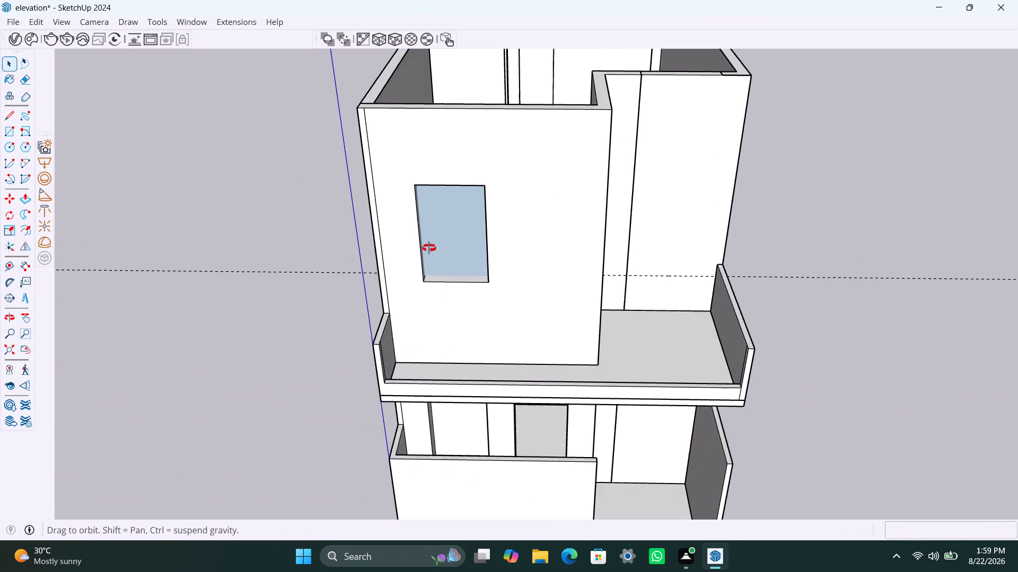
{"action": "middle_click_drag", "start_coordinate": [429, 248], "coordinate": [402, 264]}
{"action": "scroll", "coordinate": [435, 269], "scroll_direction": "up", "scroll_amount": 11}
{"action": "left_click", "coordinate": [446, 243]}
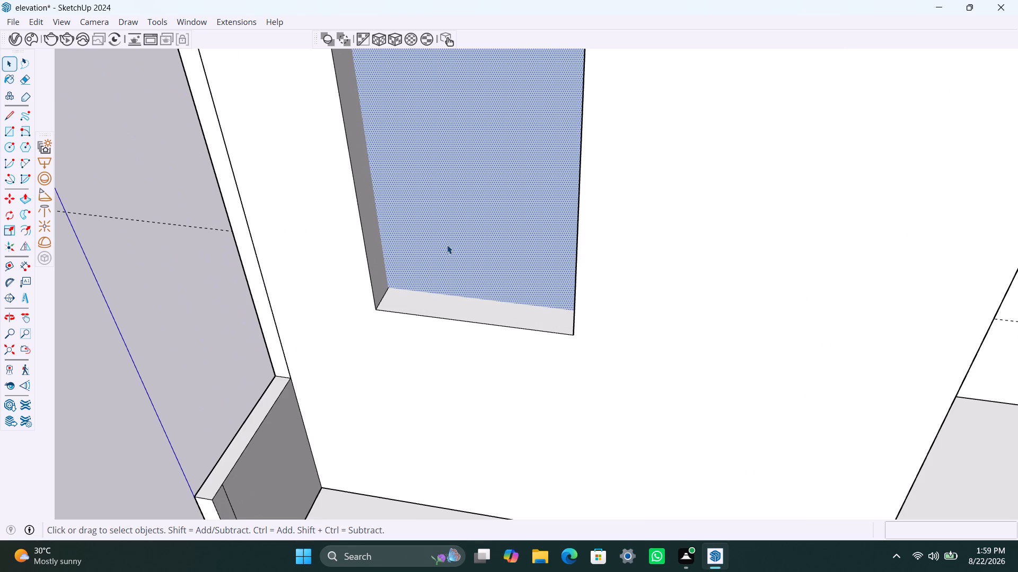
{"action": "key", "text": "Delete"}
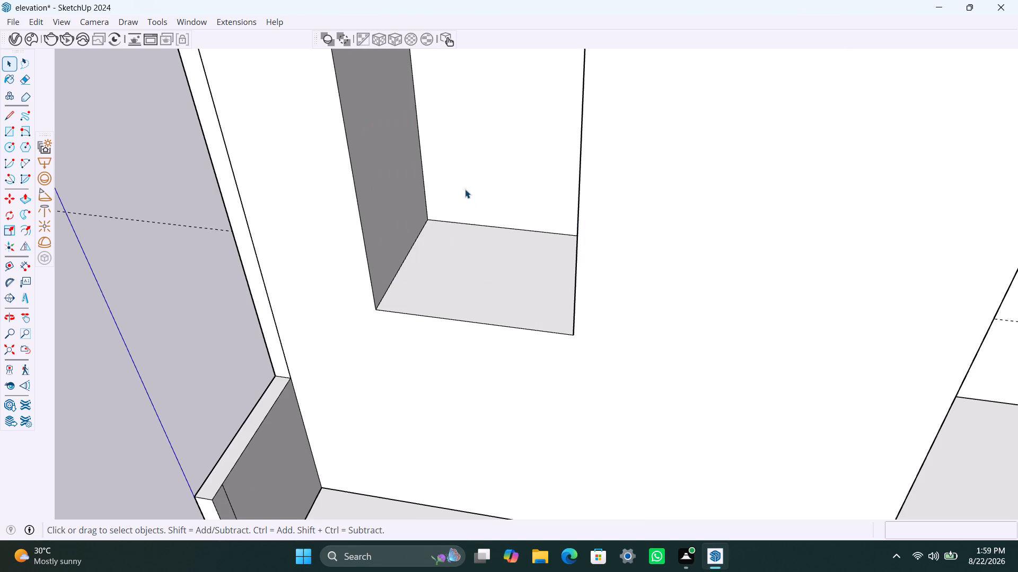
Pull the remaining back face of the upper storey's window recess forward 3' 5 3/8", flush with the front wall's outer surface.
{"action": "scroll", "coordinate": [465, 189], "scroll_direction": "down", "scroll_amount": 16}
{"action": "middle_click_drag", "start_coordinate": [455, 231], "coordinate": [563, 238]}
{"action": "scroll", "coordinate": [489, 196], "scroll_direction": "down", "scroll_amount": 7}
{"action": "middle_click_drag", "start_coordinate": [487, 196], "coordinate": [459, 244]}
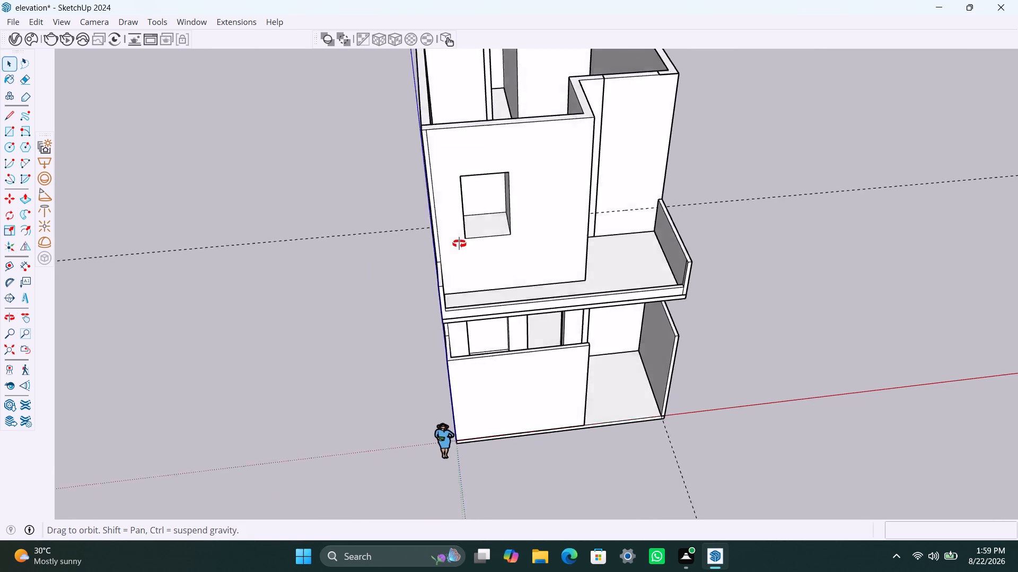
{"action": "middle_click_drag", "start_coordinate": [459, 244], "coordinate": [310, 337]}
{"action": "scroll", "coordinate": [548, 225], "scroll_direction": "up", "scroll_amount": 4}
{"action": "middle_click_drag", "start_coordinate": [456, 246], "coordinate": [590, 96]}
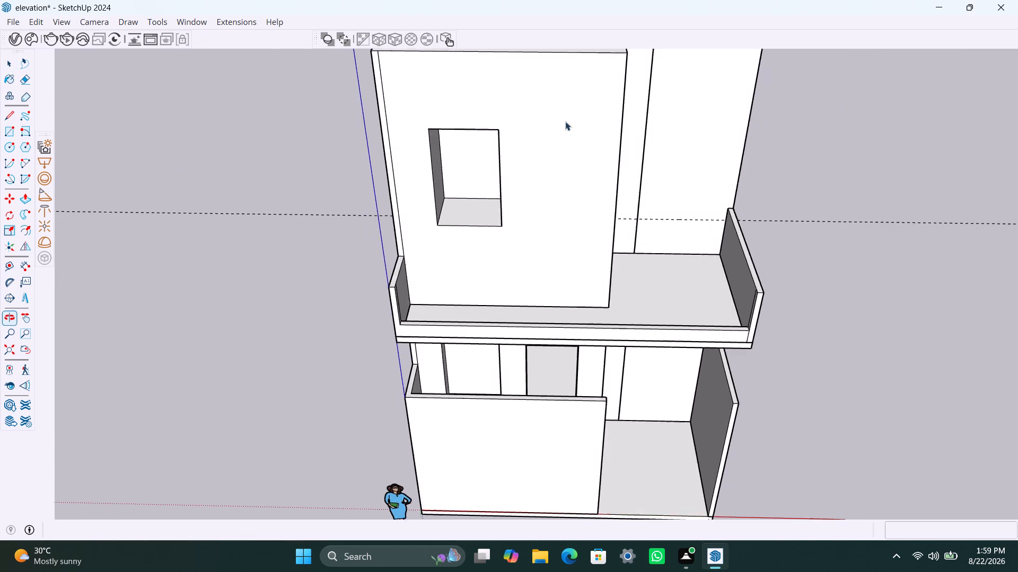
{"action": "left_click", "coordinate": [477, 162]}
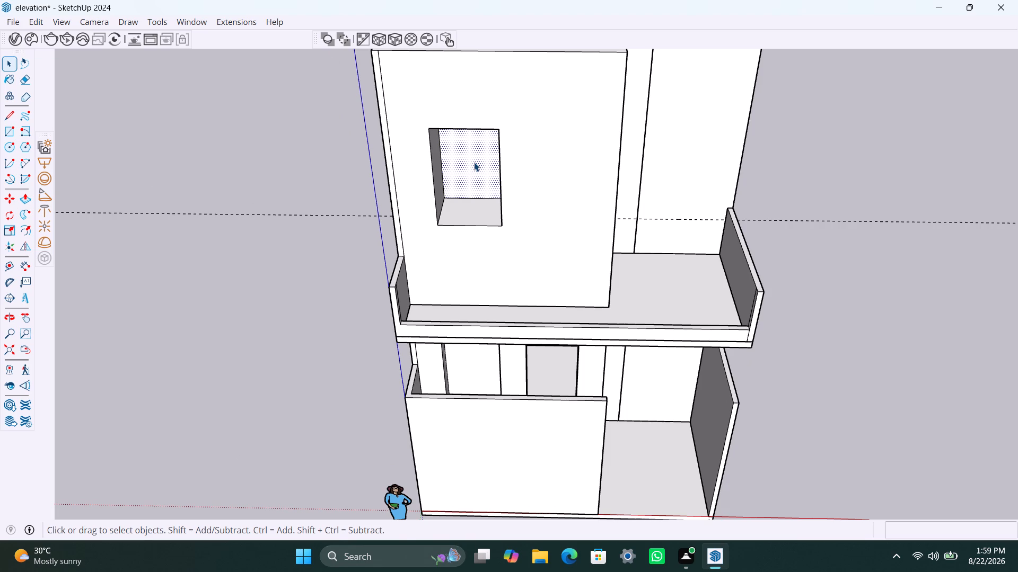
{"action": "key", "text": "p"}
{"action": "left_click", "coordinate": [474, 162]}
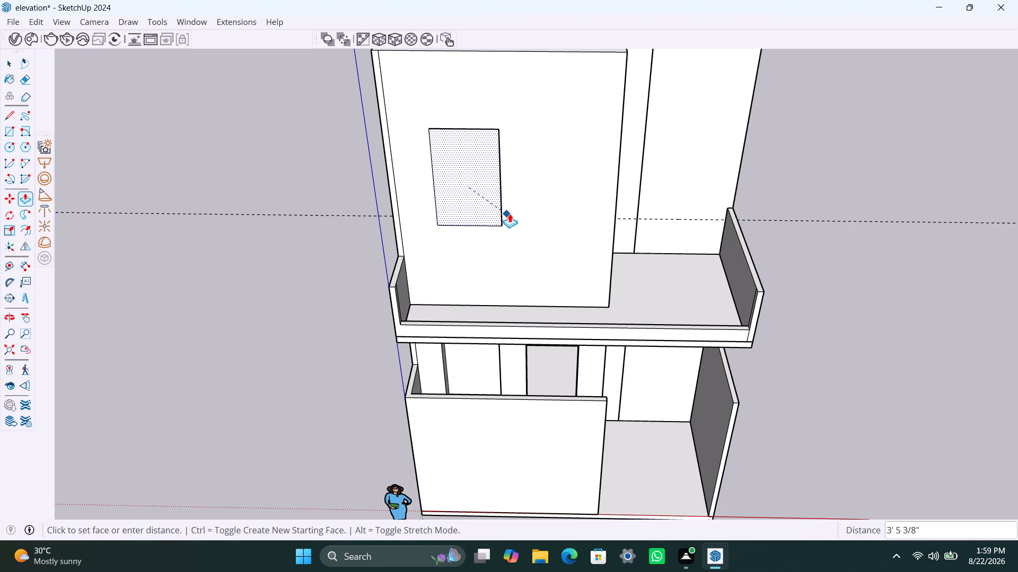
{"action": "left_click", "coordinate": [510, 213]}
{"action": "key", "text": "space"}
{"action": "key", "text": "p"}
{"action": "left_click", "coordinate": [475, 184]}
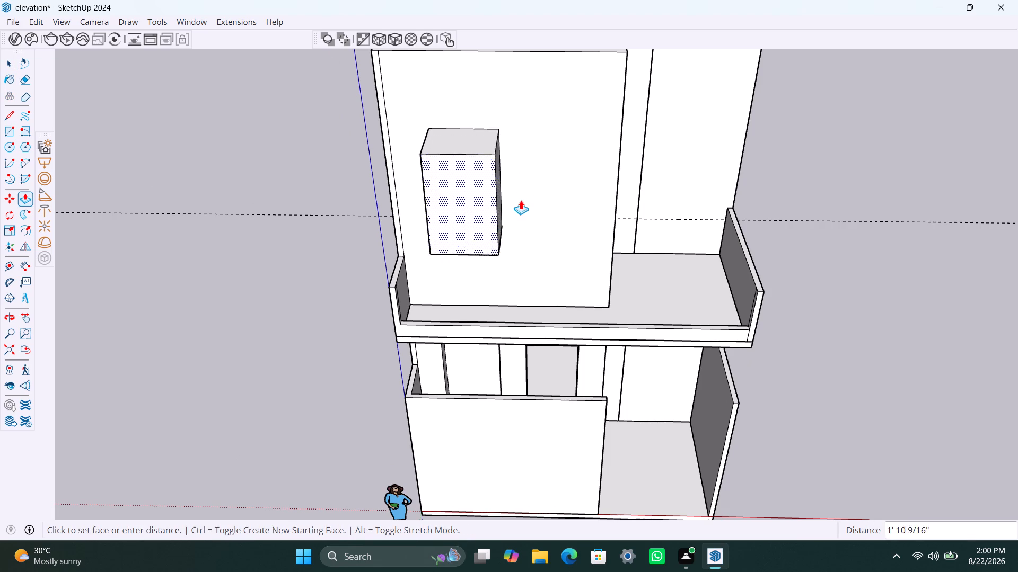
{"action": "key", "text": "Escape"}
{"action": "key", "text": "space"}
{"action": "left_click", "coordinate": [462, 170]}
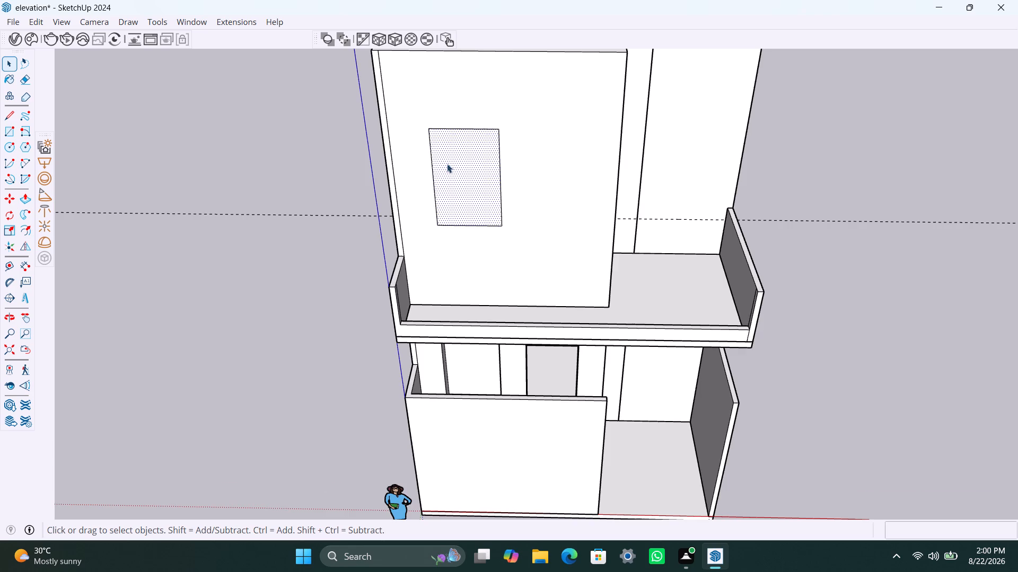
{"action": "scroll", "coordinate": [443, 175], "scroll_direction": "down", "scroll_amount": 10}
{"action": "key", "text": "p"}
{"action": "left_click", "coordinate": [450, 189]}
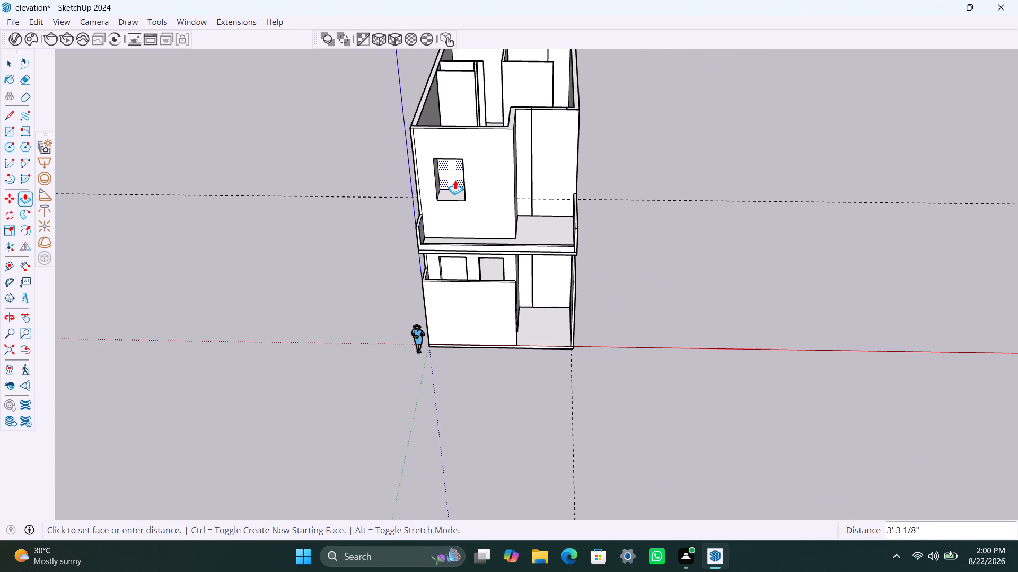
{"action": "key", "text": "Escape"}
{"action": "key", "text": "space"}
Examine the upper storey's front window area from above, from inside the room and from the front.
{"action": "middle_click_drag", "start_coordinate": [466, 131], "coordinate": [165, 332]}
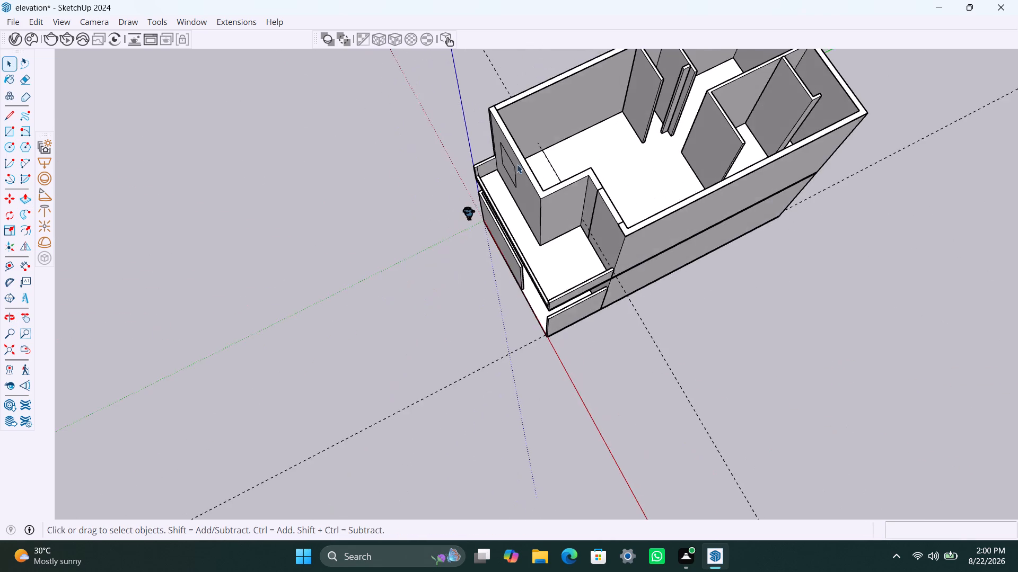
{"action": "scroll", "coordinate": [511, 155], "scroll_direction": "up", "scroll_amount": 4}
{"action": "middle_click_drag", "start_coordinate": [501, 163], "coordinate": [108, 43]}
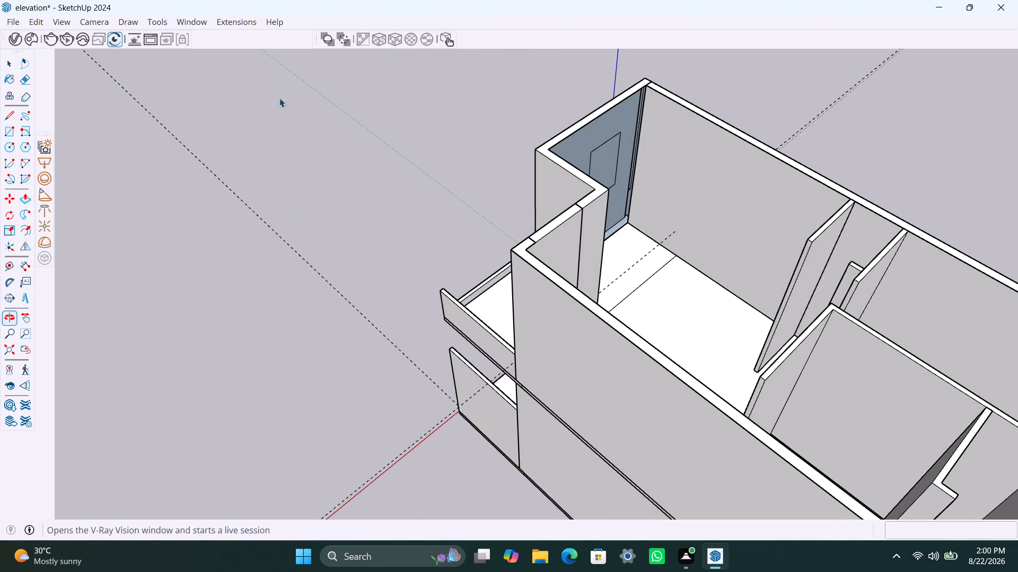
{"action": "scroll", "coordinate": [608, 181], "scroll_direction": "up", "scroll_amount": 3}
{"action": "middle_click_drag", "start_coordinate": [661, 181], "coordinate": [355, 224]}
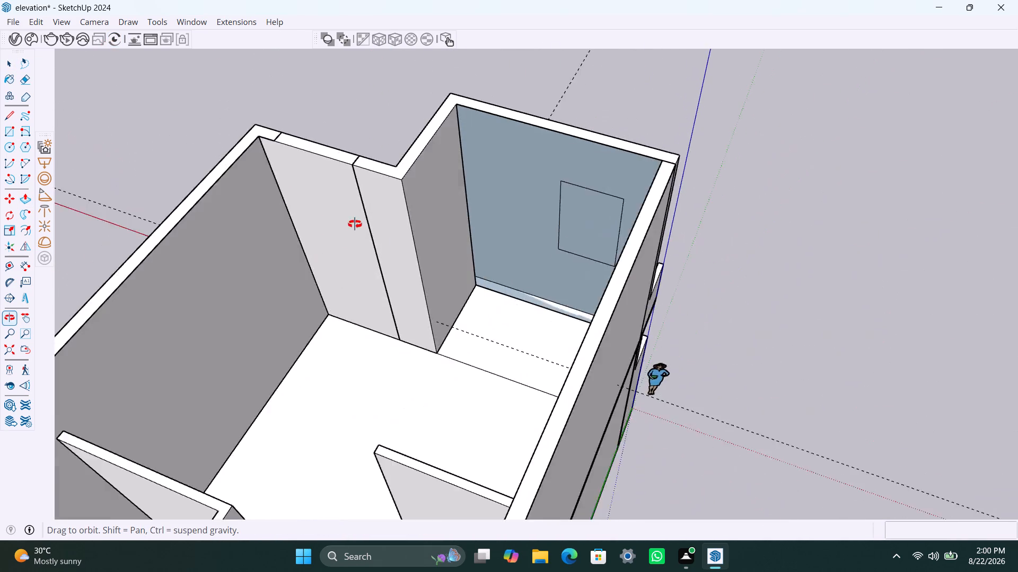
{"action": "middle_click_drag", "start_coordinate": [355, 224], "coordinate": [475, 274]}
{"action": "scroll", "coordinate": [636, 270], "scroll_direction": "up", "scroll_amount": 5}
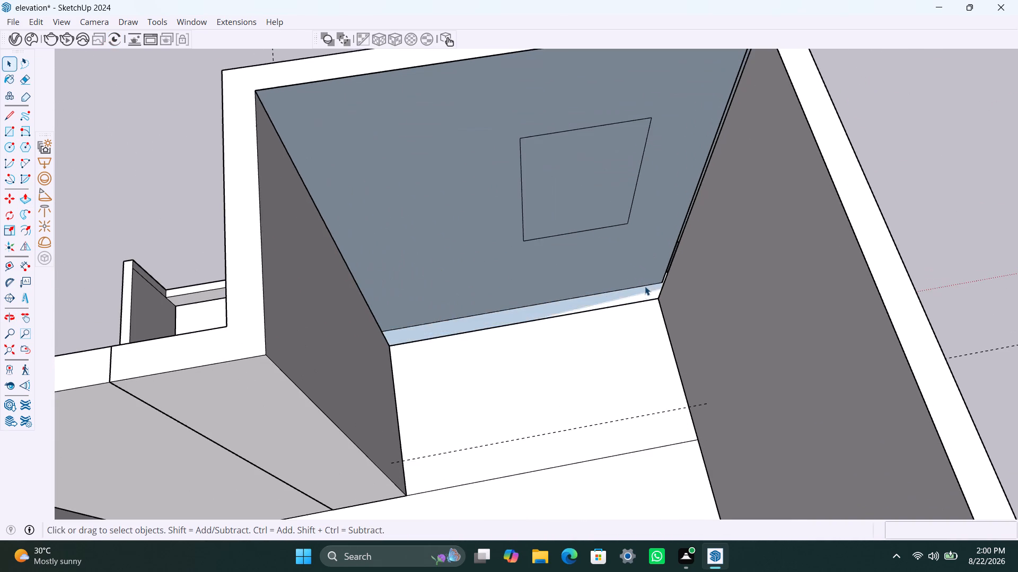
{"action": "middle_click_drag", "start_coordinate": [623, 295], "coordinate": [542, 359]}
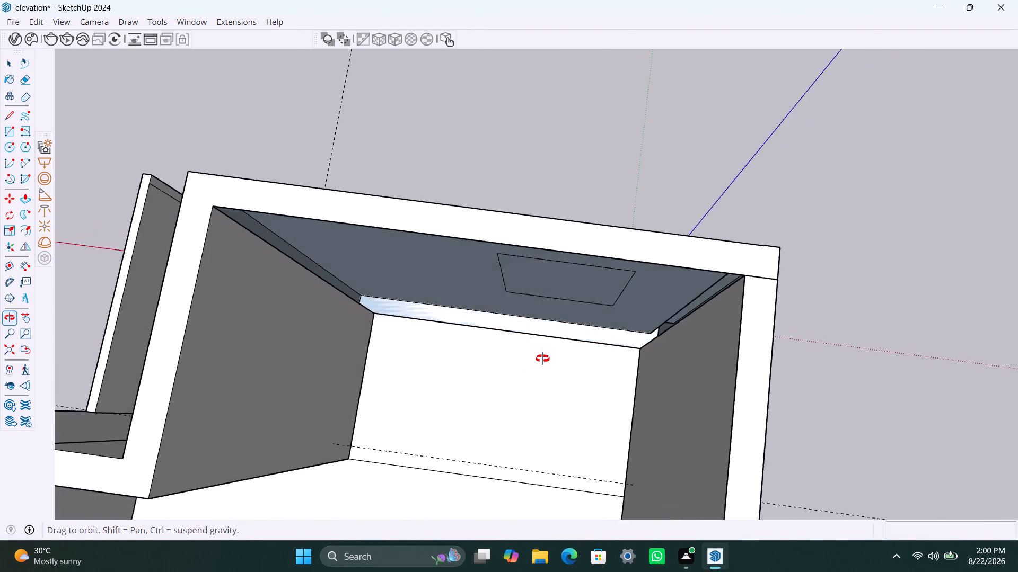
{"action": "middle_click_drag", "start_coordinate": [542, 359], "coordinate": [551, 267]}
{"action": "scroll", "coordinate": [551, 267], "scroll_direction": "down", "scroll_amount": 7}
{"action": "middle_click_drag", "start_coordinate": [540, 293], "coordinate": [574, 282]}
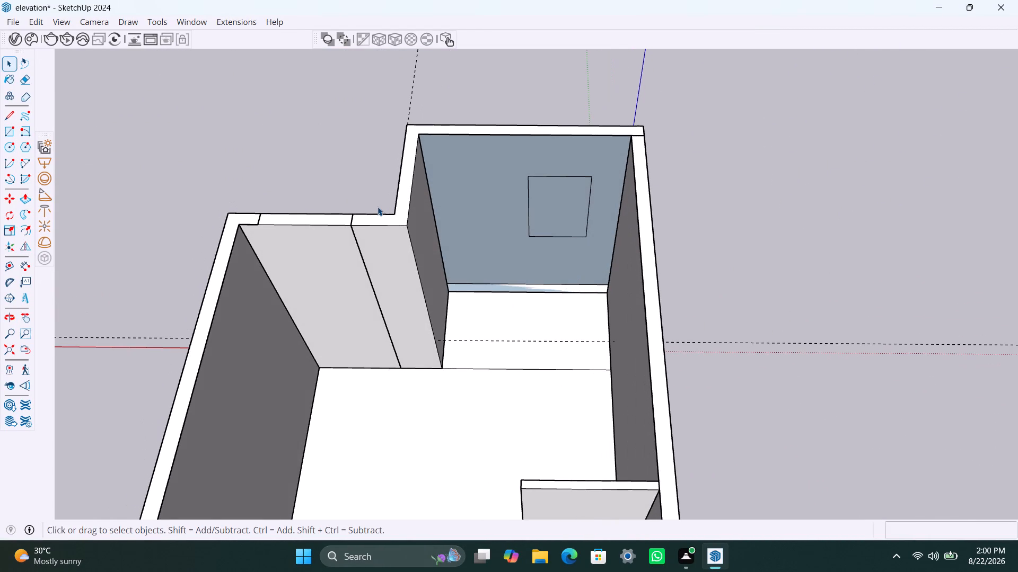
{"action": "scroll", "coordinate": [360, 186], "scroll_direction": "down", "scroll_amount": 7}
{"action": "scroll", "coordinate": [267, 186], "scroll_direction": "down", "scroll_amount": 7}
{"action": "middle_click_drag", "start_coordinate": [241, 256], "coordinate": [1017, 238]}
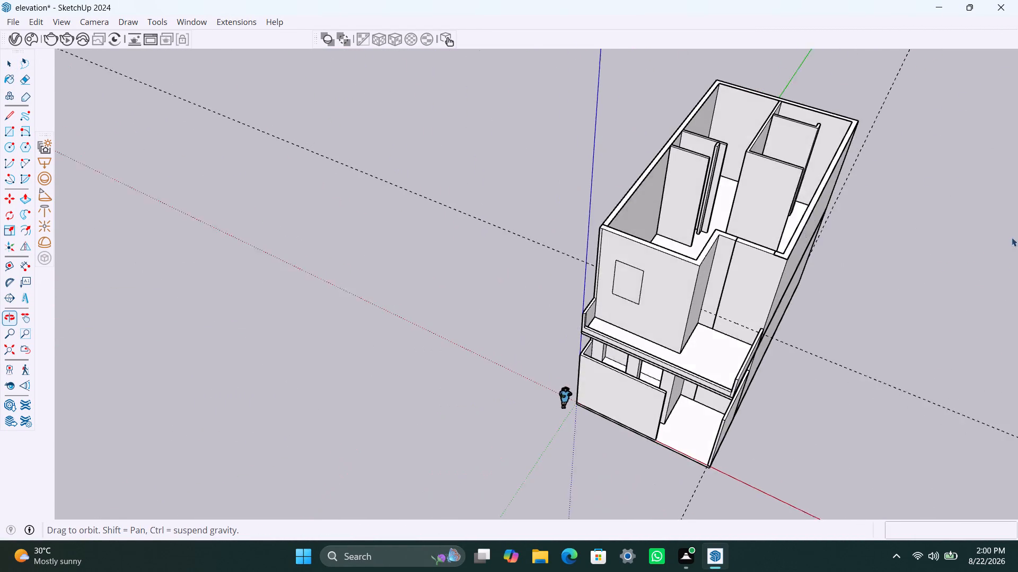
{"action": "scroll", "coordinate": [636, 291], "scroll_direction": "up", "scroll_amount": 3}
{"action": "middle_click_drag", "start_coordinate": [586, 314], "coordinate": [703, 344]}
Undo the recent front-wall edits back to the upper window's flat outline, before the ground-floor openings were drawn.
{"action": "key", "text": "ctrl+z"}
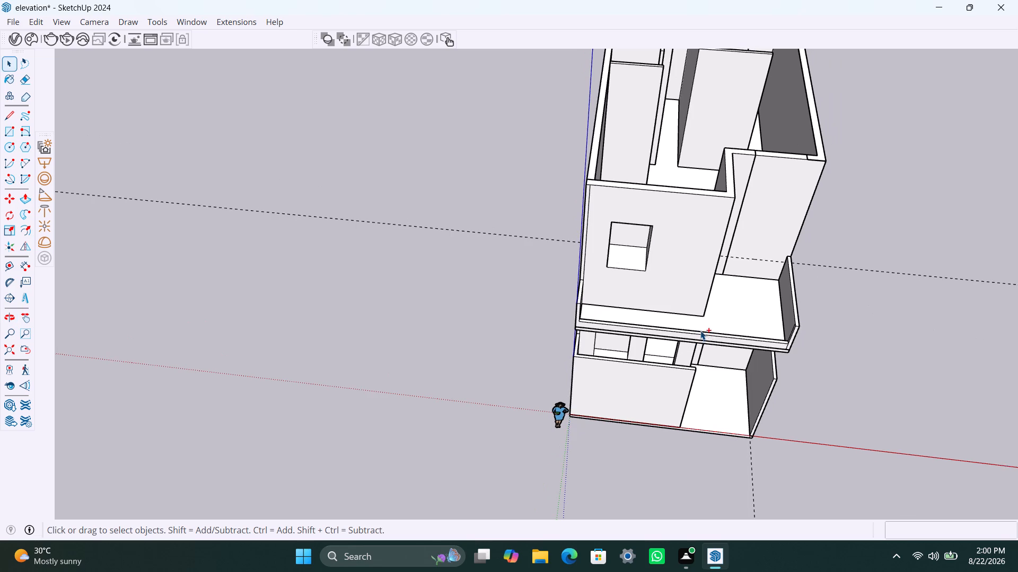
{"action": "key", "text": "ctrl+z"}
{"action": "key", "text": "ctrl+z"}
{"action": "key", "text": "ctrl+z"}
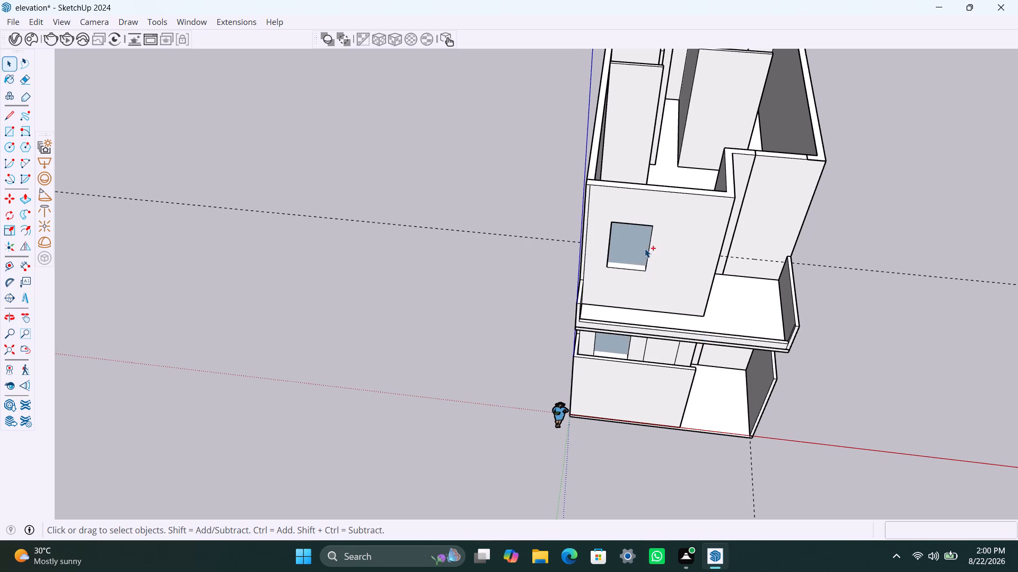
{"action": "key", "text": "ctrl+z"}
{"action": "key", "text": "ctrl+z"}
{"action": "key", "text": "ctrl+z"}
{"action": "key", "text": "ctrl+z"}
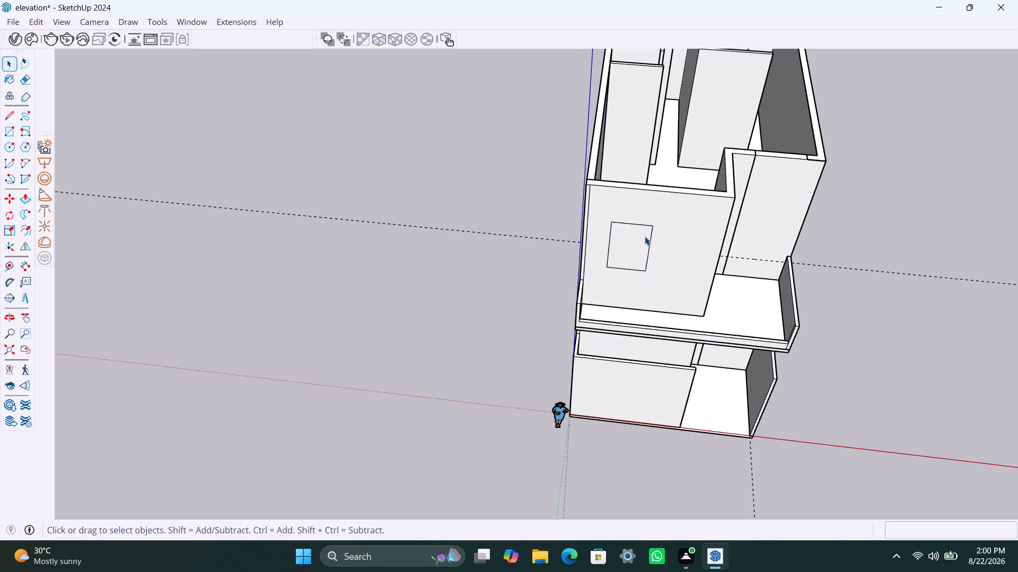
Push the upper storey's front window face in 9" through the full wall thickness to cut a clean opening.
{"action": "middle_click_drag", "start_coordinate": [646, 174], "coordinate": [198, 341]}
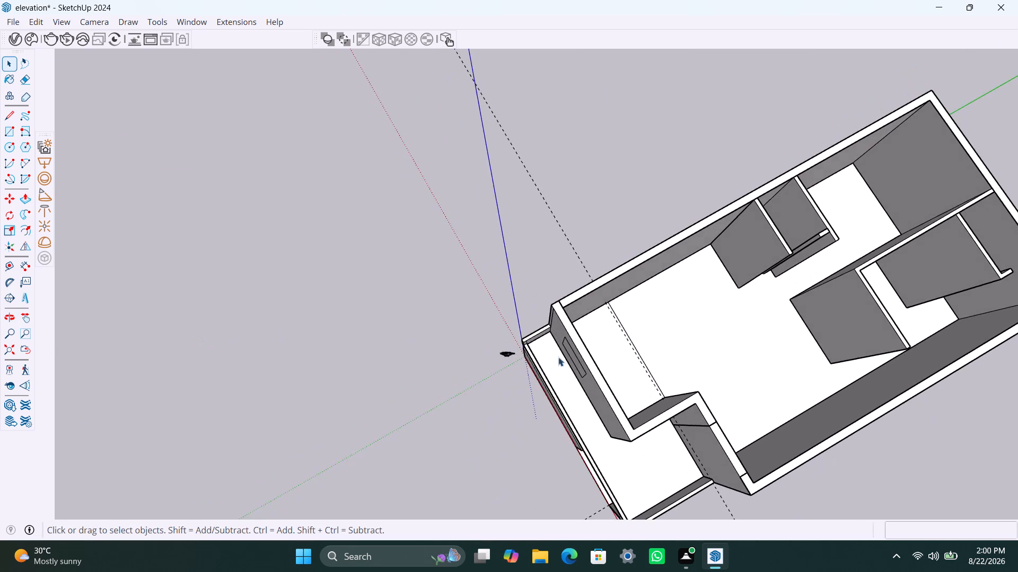
{"action": "scroll", "coordinate": [590, 362], "scroll_direction": "up", "scroll_amount": 5}
{"action": "middle_click_drag", "start_coordinate": [676, 325], "coordinate": [784, 285]}
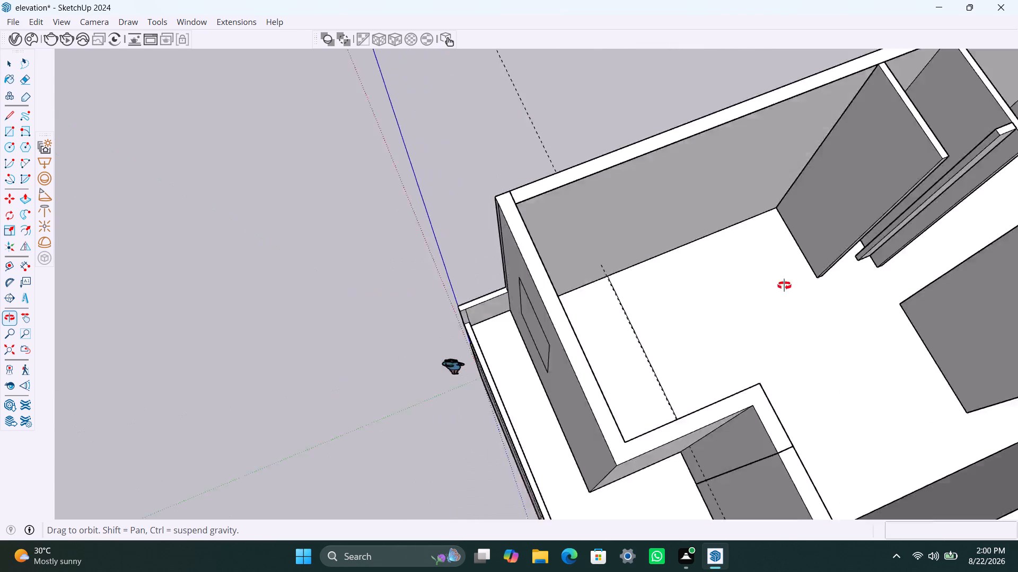
{"action": "middle_click_drag", "start_coordinate": [784, 285], "coordinate": [892, 244]}
{"action": "scroll", "coordinate": [652, 290], "scroll_direction": "up", "scroll_amount": 3}
{"action": "left_click", "coordinate": [577, 257]}
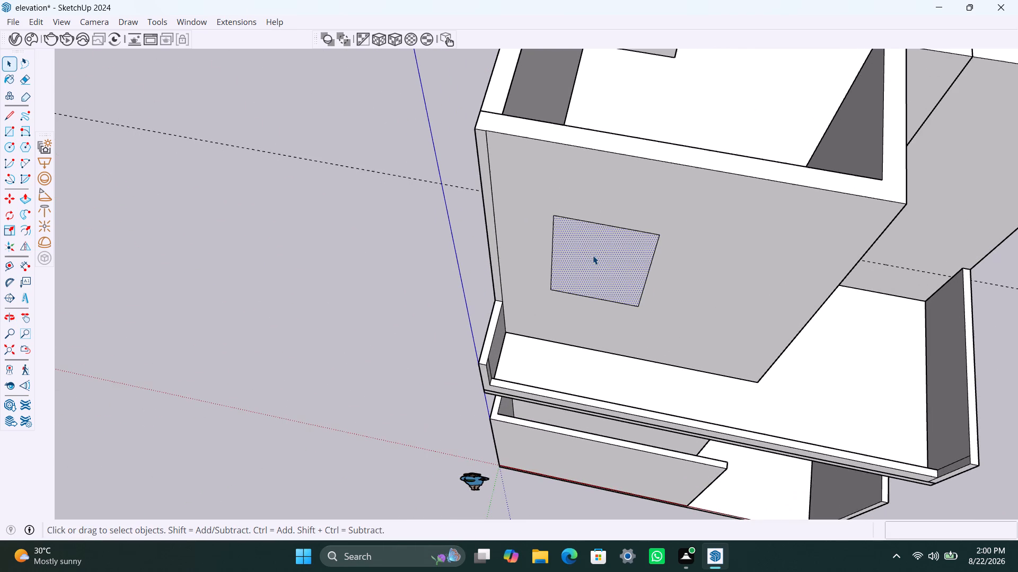
{"action": "key", "text": "p"}
{"action": "left_click", "coordinate": [593, 255]}
{"action": "middle_click_drag", "start_coordinate": [602, 238], "coordinate": [607, 229]}
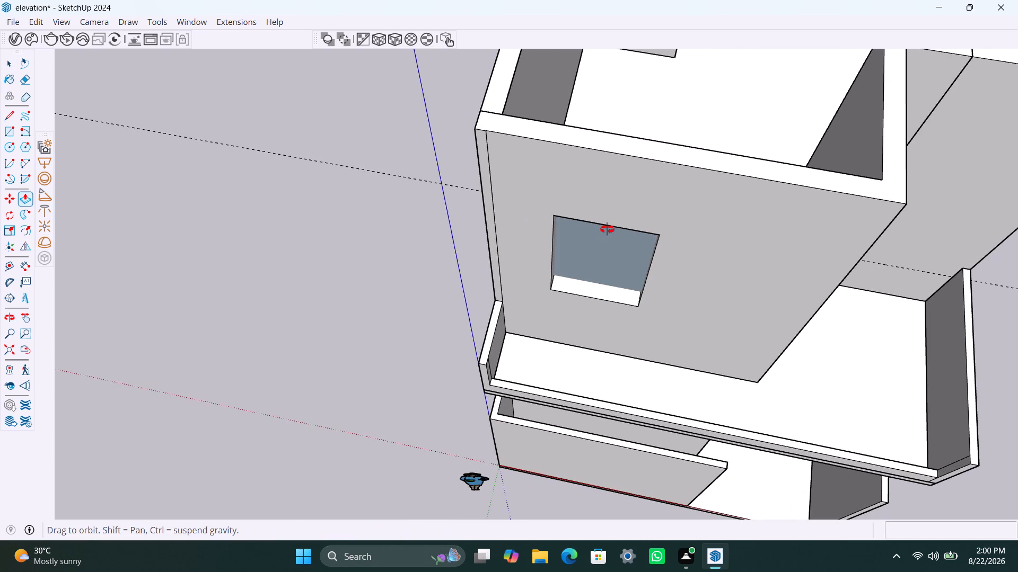
{"action": "middle_click_drag", "start_coordinate": [607, 229], "coordinate": [650, 78]}
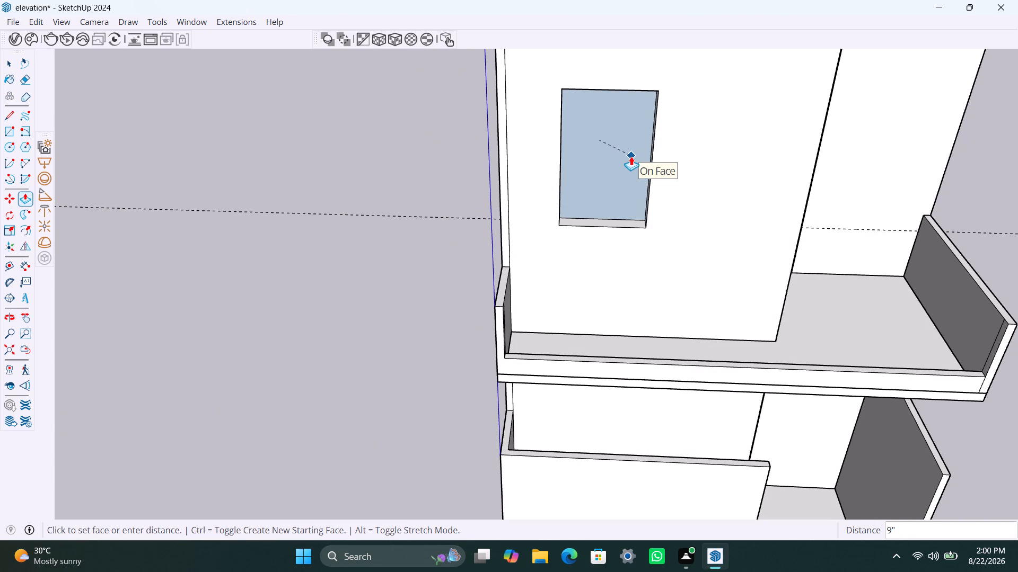
{"action": "left_click", "coordinate": [631, 156]}
{"action": "scroll", "coordinate": [562, 202], "scroll_direction": "down", "scroll_amount": 15}
{"action": "key", "text": "space"}
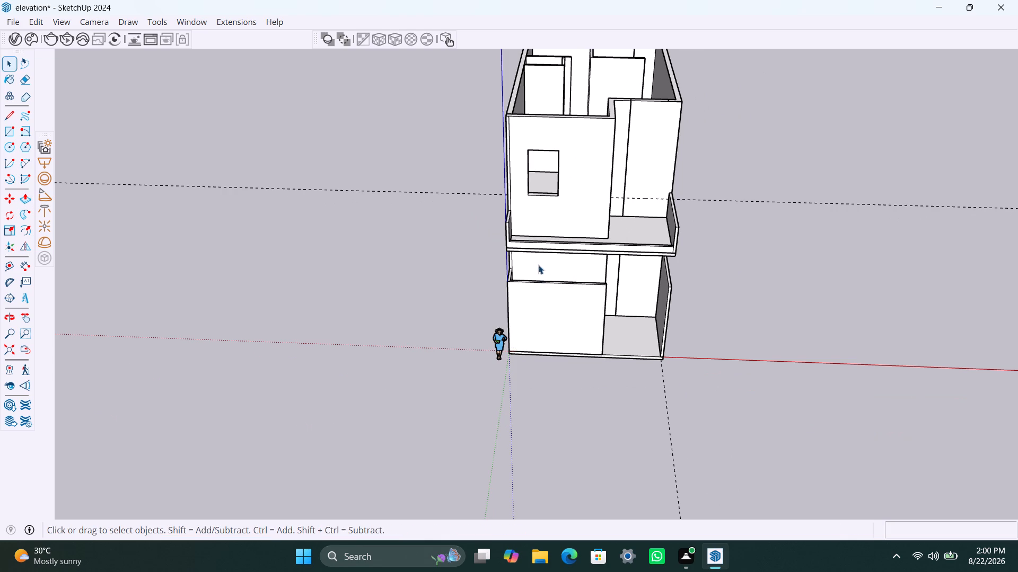
Draw a window rectangle about 3' 10" wide on the ground floor's front wall, behind the porch parapet and beneath the upper window.
{"action": "scroll", "coordinate": [538, 265], "scroll_direction": "up", "scroll_amount": 2}
{"action": "middle_click_drag", "start_coordinate": [551, 281], "coordinate": [566, 274]}
{"action": "key", "text": "r"}
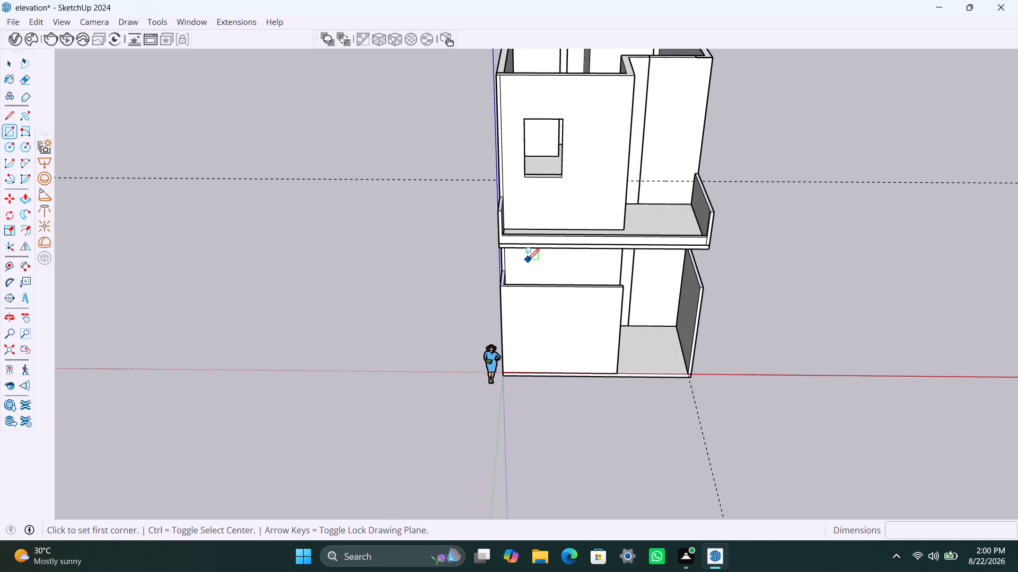
{"action": "left_click", "coordinate": [528, 260]}
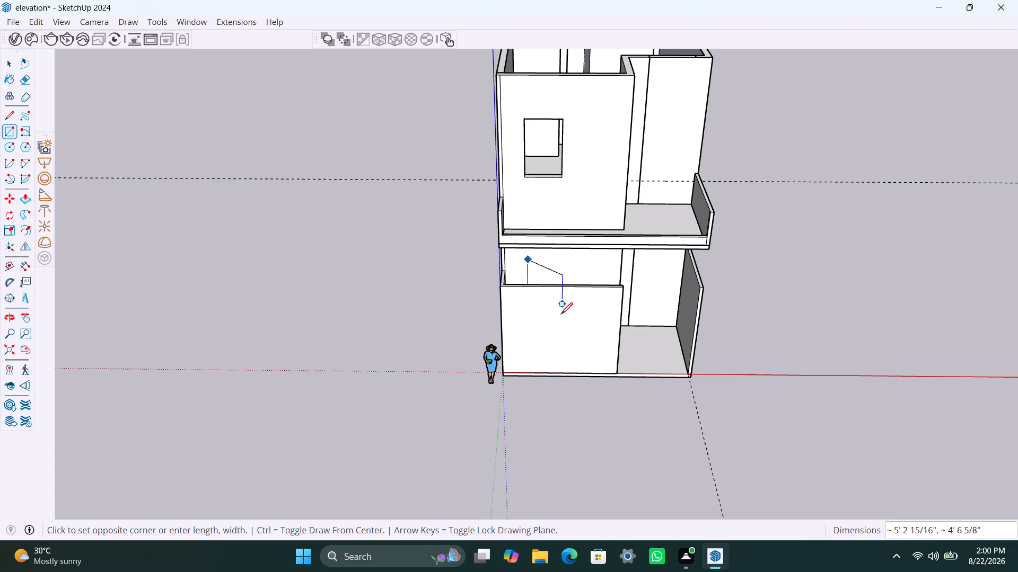
{"action": "scroll", "coordinate": [564, 281], "scroll_direction": "up", "scroll_amount": 2}
{"action": "middle_click_drag", "start_coordinate": [564, 281], "coordinate": [559, 368]}
{"action": "scroll", "coordinate": [559, 285], "scroll_direction": "up", "scroll_amount": 2}
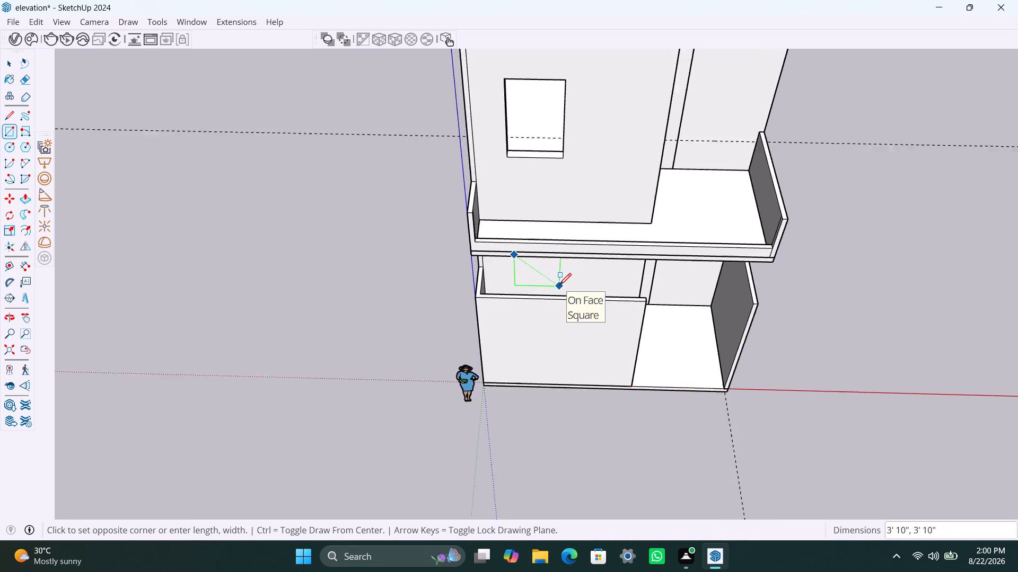
{"action": "scroll", "coordinate": [559, 285], "scroll_direction": "up", "scroll_amount": 9}
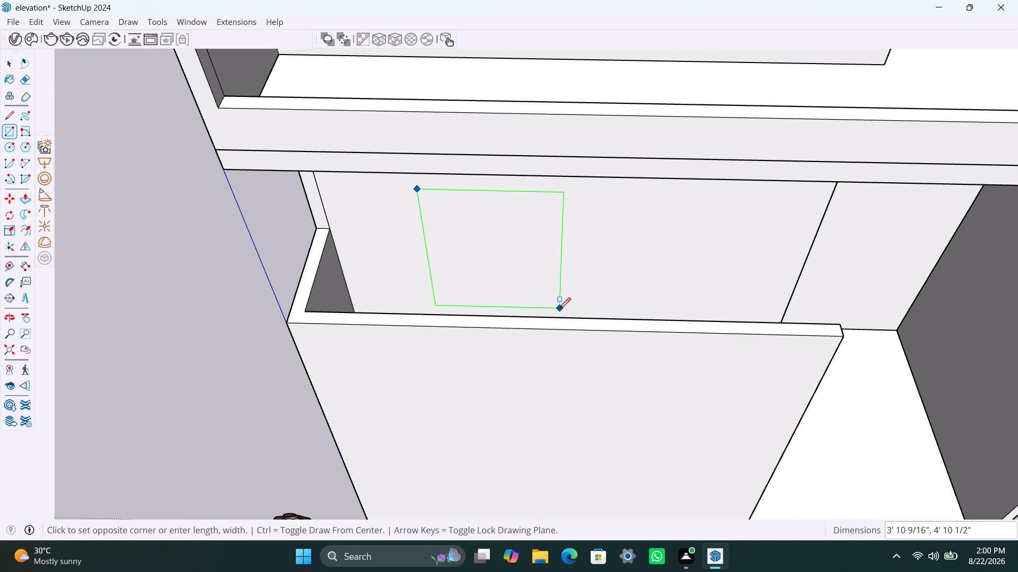
{"action": "scroll", "coordinate": [552, 310], "scroll_direction": "up", "scroll_amount": 3}
{"action": "middle_click_drag", "start_coordinate": [552, 301], "coordinate": [552, 343]}
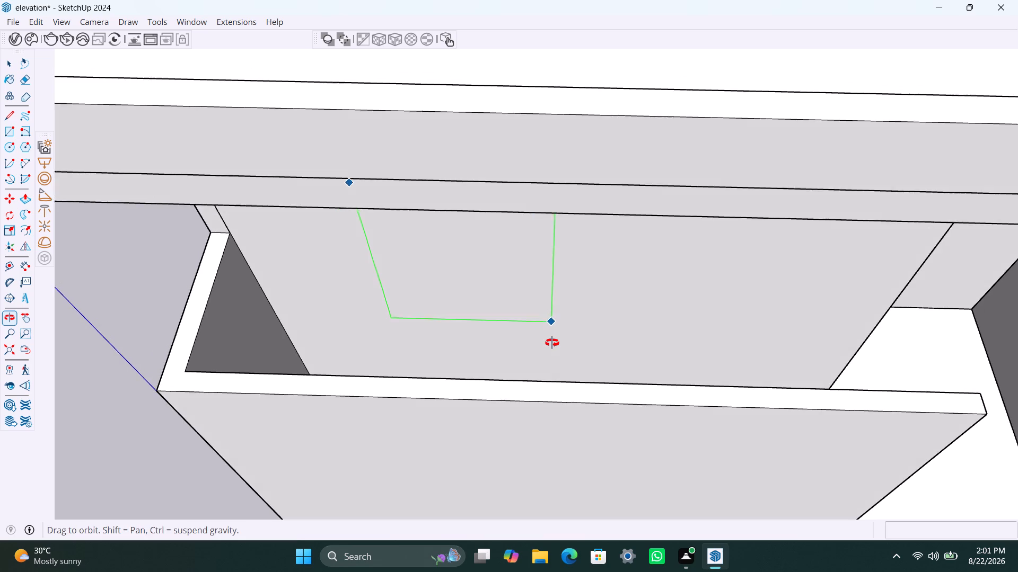
{"action": "middle_click_drag", "start_coordinate": [552, 343], "coordinate": [552, 348]}
{"action": "left_click", "coordinate": [550, 336]}
{"action": "key", "text": "space"}
Push the ground floor's window rectangle in 9" through the front wall to cut the opening.
{"action": "left_click", "coordinate": [515, 311]}
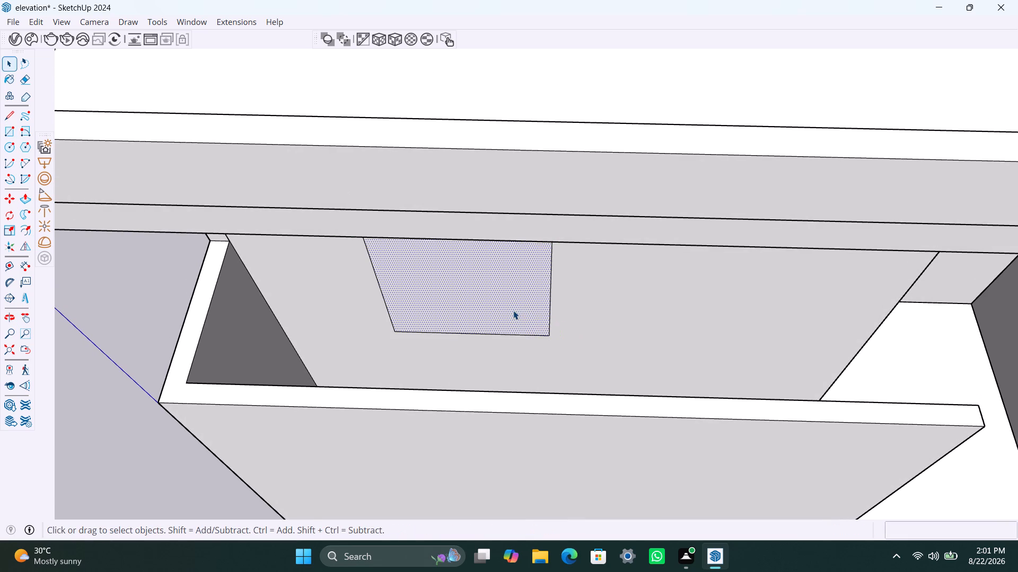
{"action": "key", "text": "p"}
{"action": "left_click", "coordinate": [513, 310]}
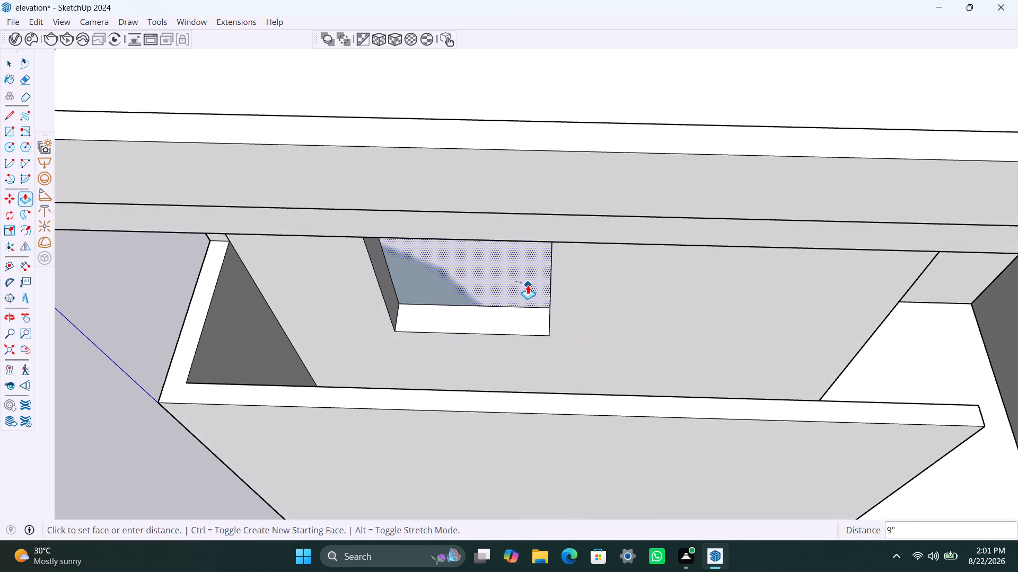
{"action": "left_click", "coordinate": [528, 285]}
{"action": "scroll", "coordinate": [499, 301], "scroll_direction": "down", "scroll_amount": 14}
{"action": "middle_click_drag", "start_coordinate": [491, 299], "coordinate": [494, 205]}
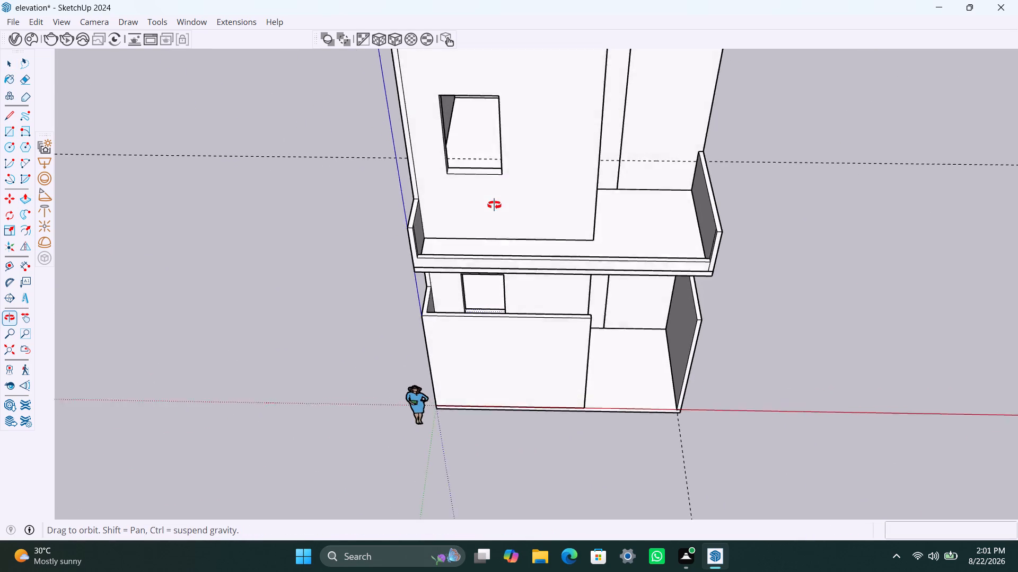
{"action": "middle_click_drag", "start_coordinate": [494, 205], "coordinate": [501, 144]}
{"action": "scroll", "coordinate": [536, 277], "scroll_direction": "up", "scroll_amount": 2}
{"action": "key", "text": "space"}
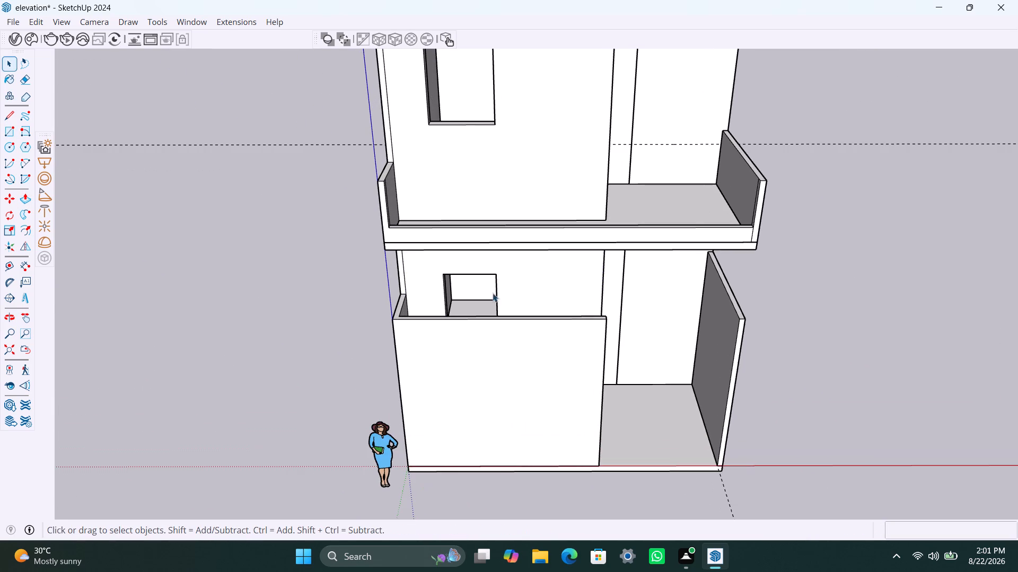
Draw a taller rectangle about 3' 10" wide on the ground floor's front wall, between the window opening and the wall's corner.
{"action": "key", "text": "r"}
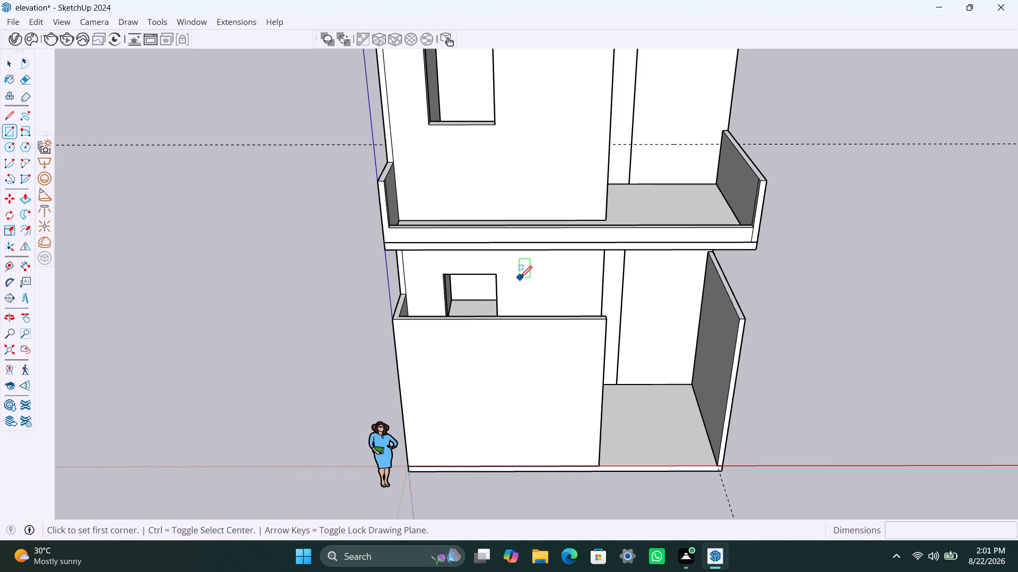
{"action": "left_click", "coordinate": [521, 275]}
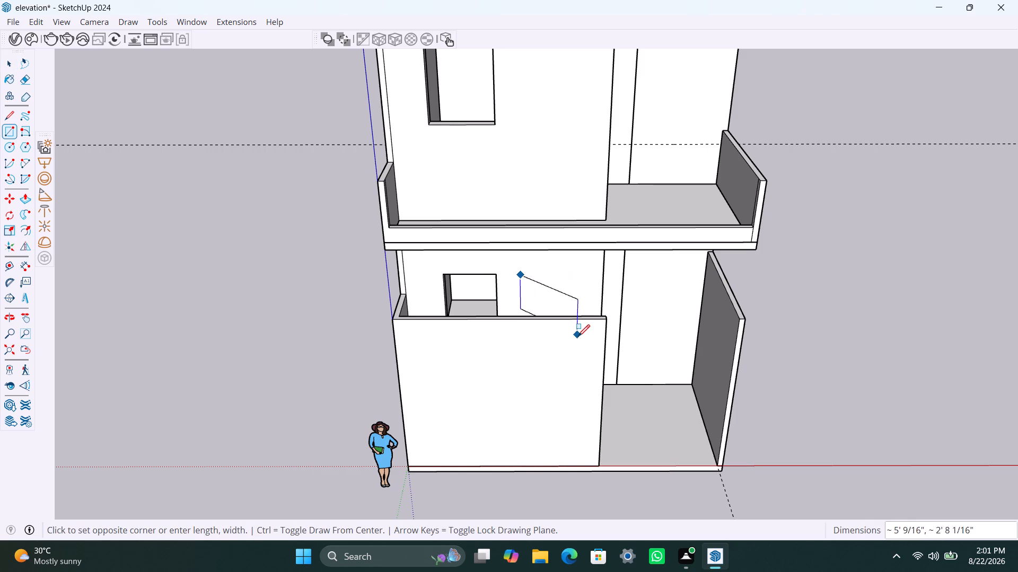
{"action": "scroll", "coordinate": [576, 310], "scroll_direction": "up", "scroll_amount": 3}
{"action": "middle_click_drag", "start_coordinate": [576, 310], "coordinate": [580, 325]}
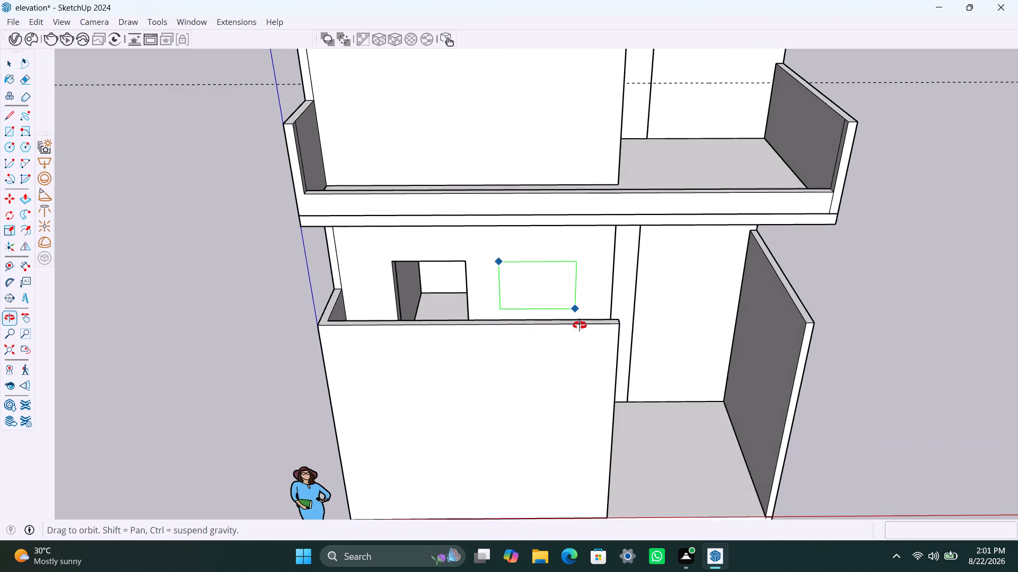
{"action": "middle_click_drag", "start_coordinate": [580, 325], "coordinate": [594, 449]}
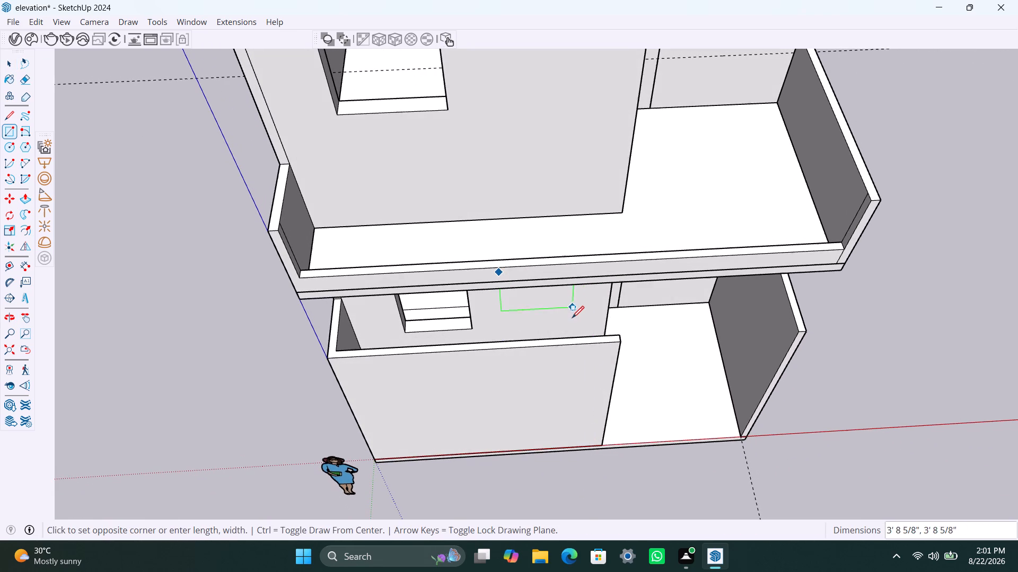
{"action": "scroll", "coordinate": [572, 318], "scroll_direction": "up", "scroll_amount": 14}
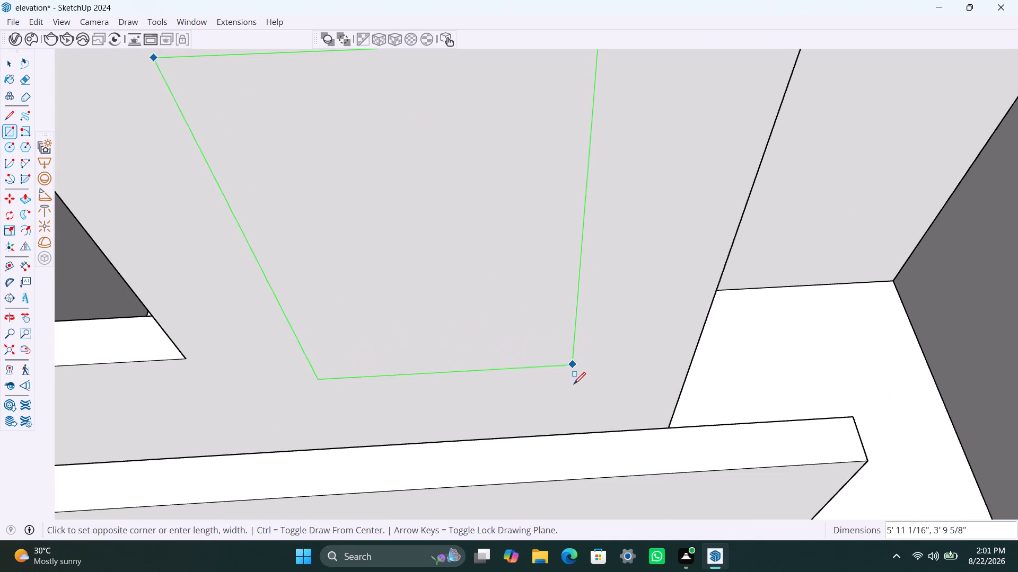
{"action": "scroll", "coordinate": [576, 408], "scroll_direction": "up", "scroll_amount": 3}
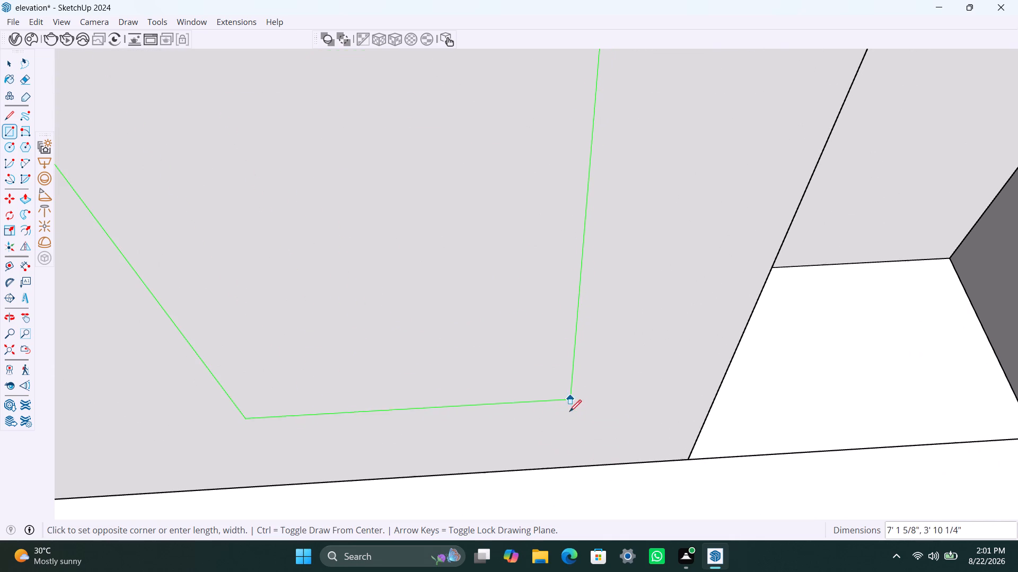
{"action": "scroll", "coordinate": [573, 442], "scroll_direction": "up", "scroll_amount": 5}
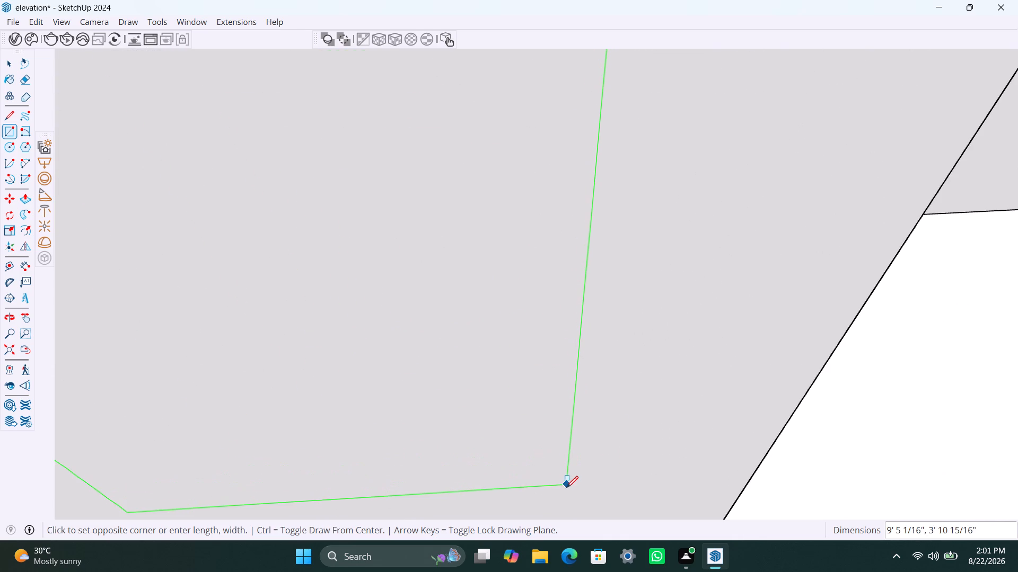
{"action": "scroll", "coordinate": [566, 488], "scroll_direction": "down", "scroll_amount": 7}
{"action": "middle_click_drag", "start_coordinate": [566, 488], "coordinate": [566, 478], "text": "shift"}
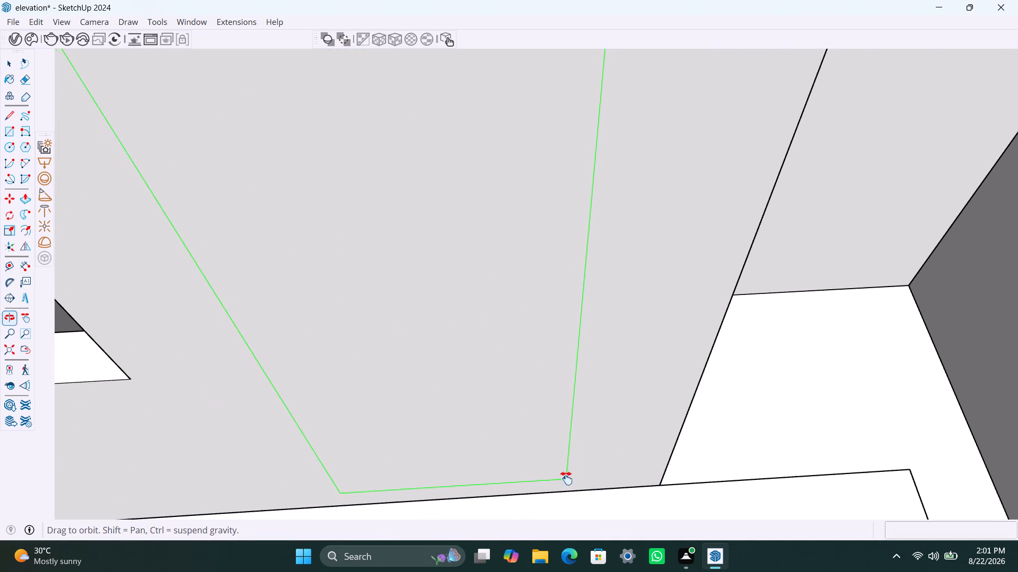
{"action": "middle_click_drag", "start_coordinate": [566, 478], "coordinate": [566, 478], "text": "shift"}
{"action": "scroll", "coordinate": [566, 475], "scroll_direction": "up", "scroll_amount": 3}
{"action": "left_click", "coordinate": [565, 471]}
{"action": "key", "text": "space"}
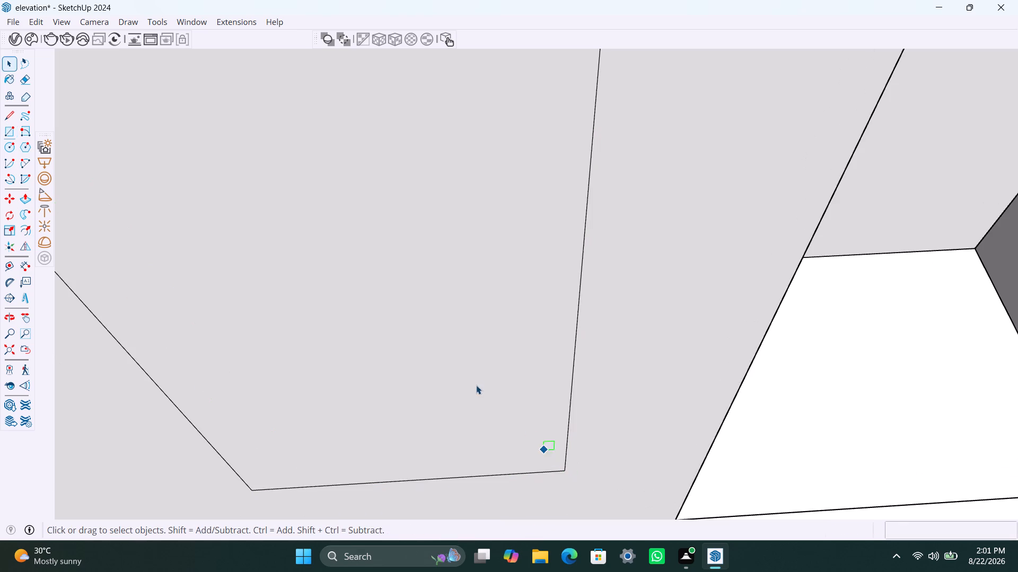
Push the ground floor's taller rectangle in 9" through the front wall to cut the door opening.
{"action": "left_click", "coordinate": [475, 382]}
{"action": "scroll", "coordinate": [472, 368], "scroll_direction": "down", "scroll_amount": 17}
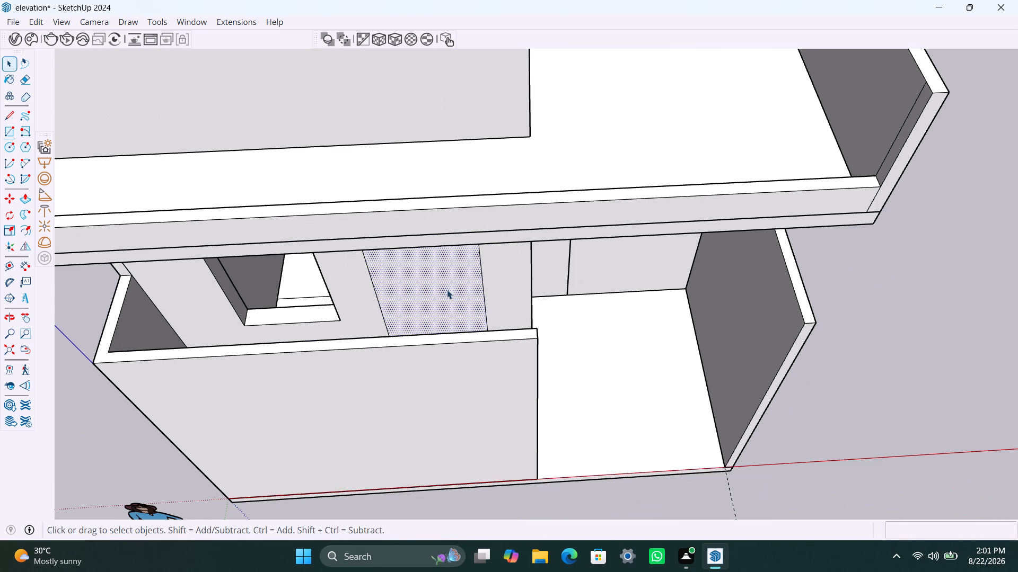
{"action": "key", "text": "p"}
{"action": "left_click", "coordinate": [447, 290]}
{"action": "scroll", "coordinate": [452, 269], "scroll_direction": "down", "scroll_amount": 4}
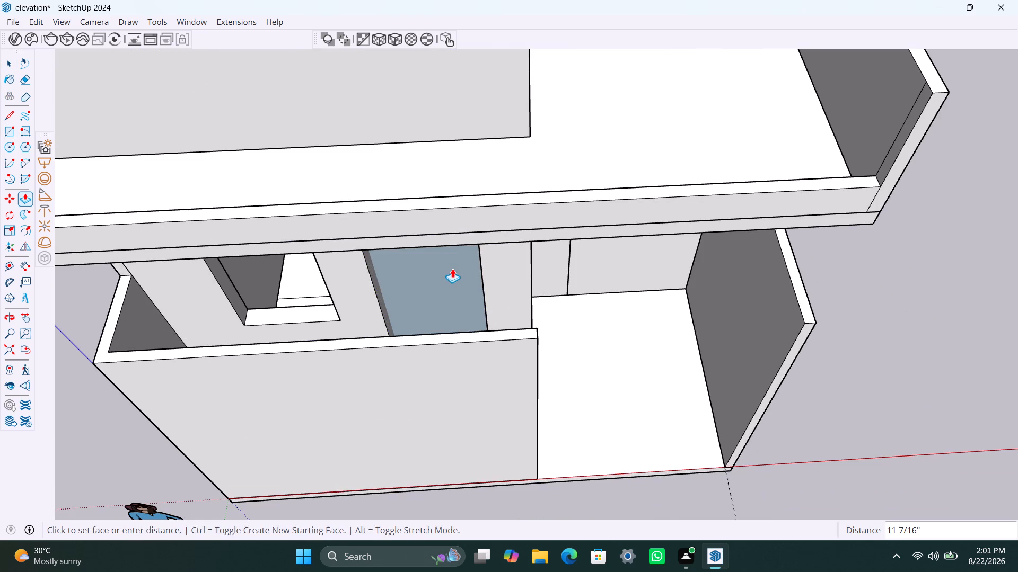
{"action": "middle_click_drag", "start_coordinate": [452, 269], "coordinate": [449, 120]}
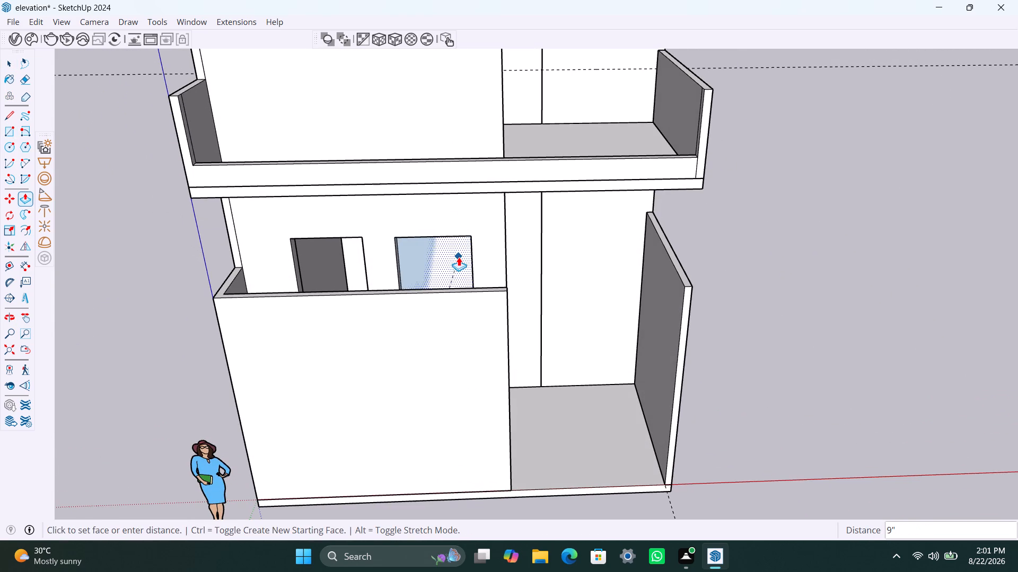
{"action": "left_click", "coordinate": [464, 268]}
{"action": "key", "text": "space"}
{"action": "left_click", "coordinate": [923, 241]}
Save the elevation model with the ground-floor openings cut.
{"action": "scroll", "coordinate": [576, 244], "scroll_direction": "down", "scroll_amount": 13}
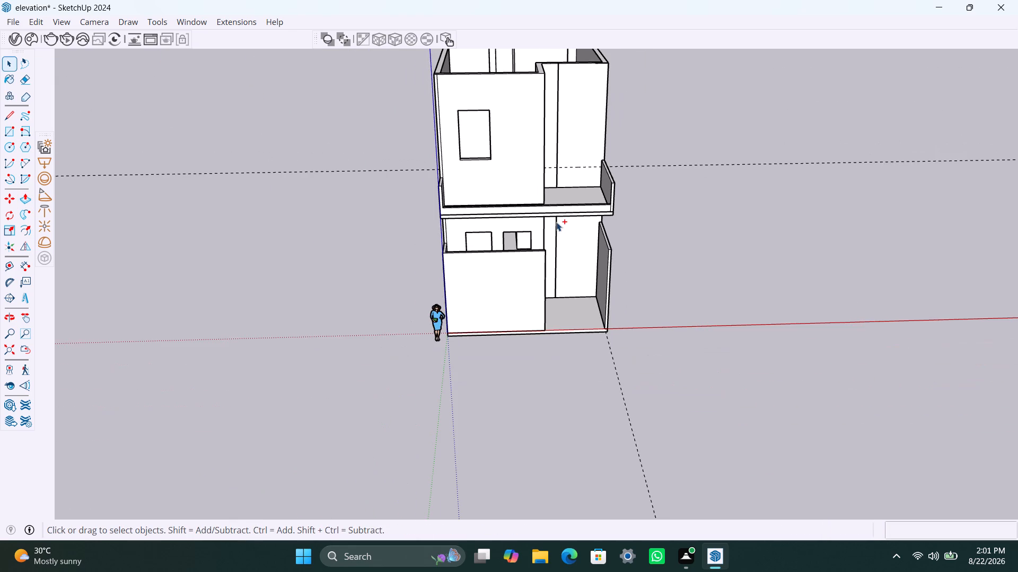
{"action": "key", "text": "ctrl+s"}
Draw a door rectangle about 4' 3" by 12' 8" on the upper storey's front wall, between the window opening and the wall's corner.
{"action": "scroll", "coordinate": [531, 201], "scroll_direction": "down", "scroll_amount": 4}
{"action": "middle_click_drag", "start_coordinate": [520, 185], "coordinate": [488, 210], "text": "shift"}
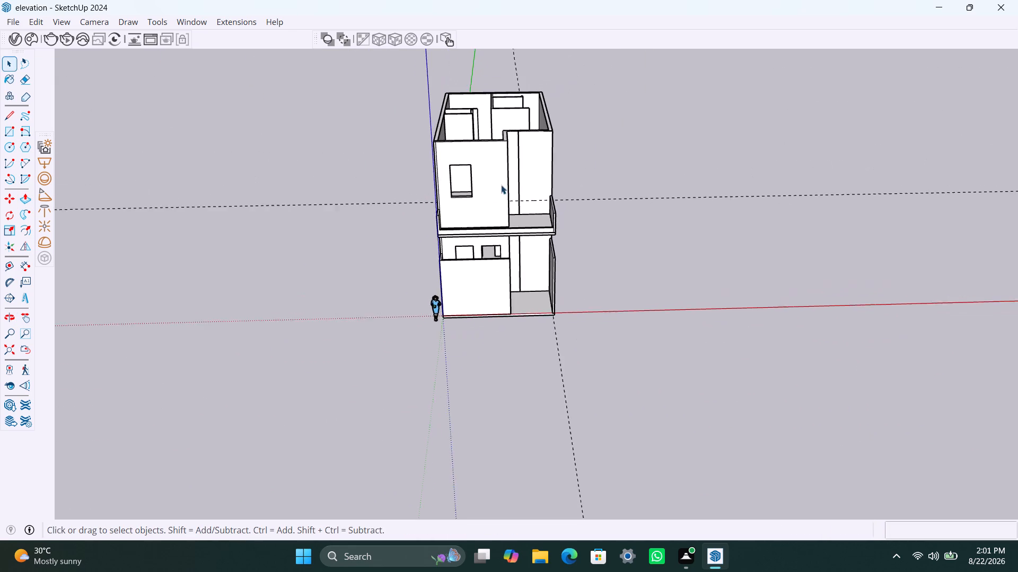
{"action": "scroll", "coordinate": [501, 182], "scroll_direction": "up", "scroll_amount": 7}
{"action": "key", "text": "r"}
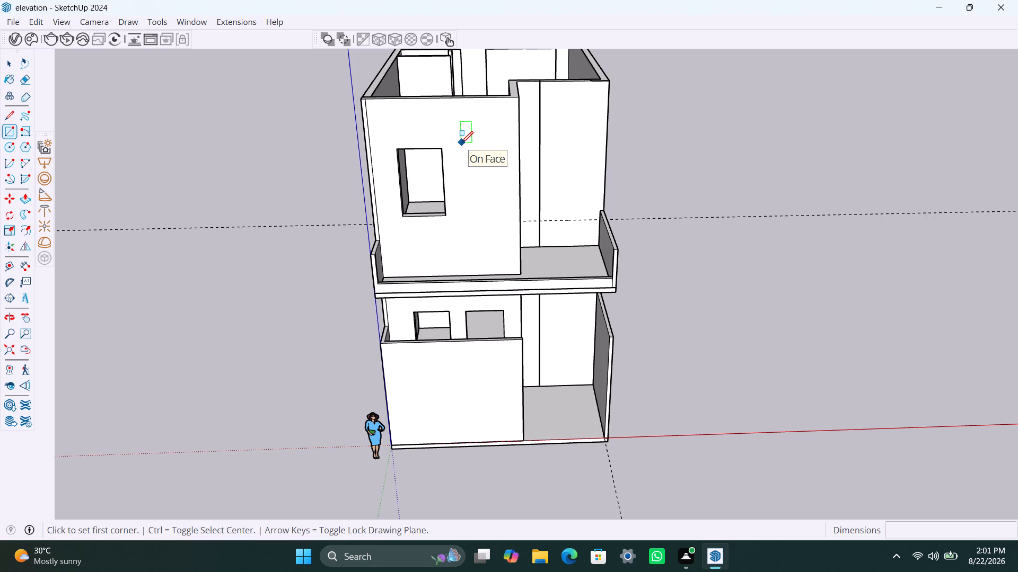
{"action": "left_click", "coordinate": [461, 143]}
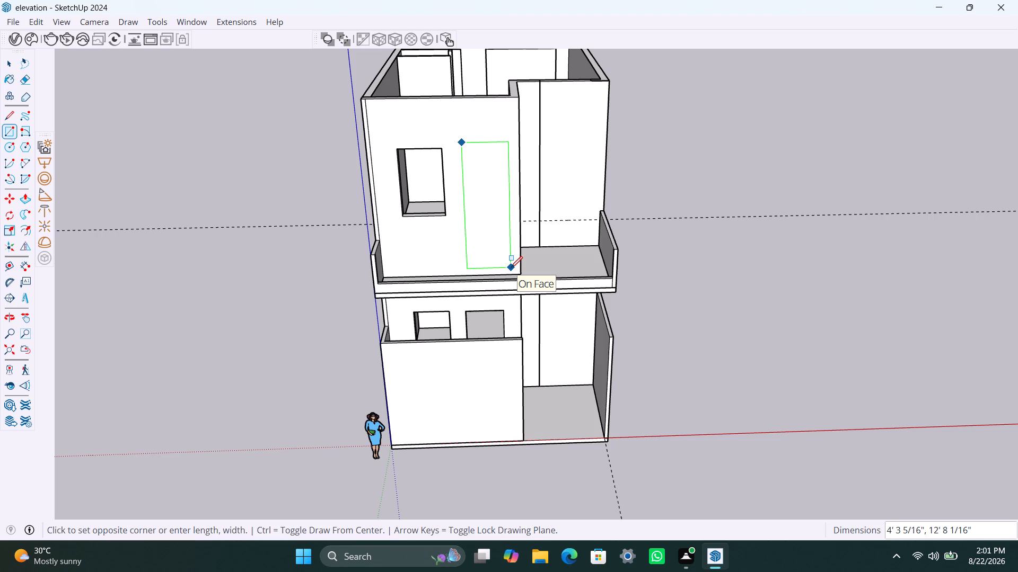
{"action": "left_click", "coordinate": [511, 268]}
{"action": "key", "text": "space"}
Push the upper storey's door rectangle in 5 13/16" plus a further 3 3/16" to cut the opening through the front wall.
{"action": "left_click", "coordinate": [481, 210]}
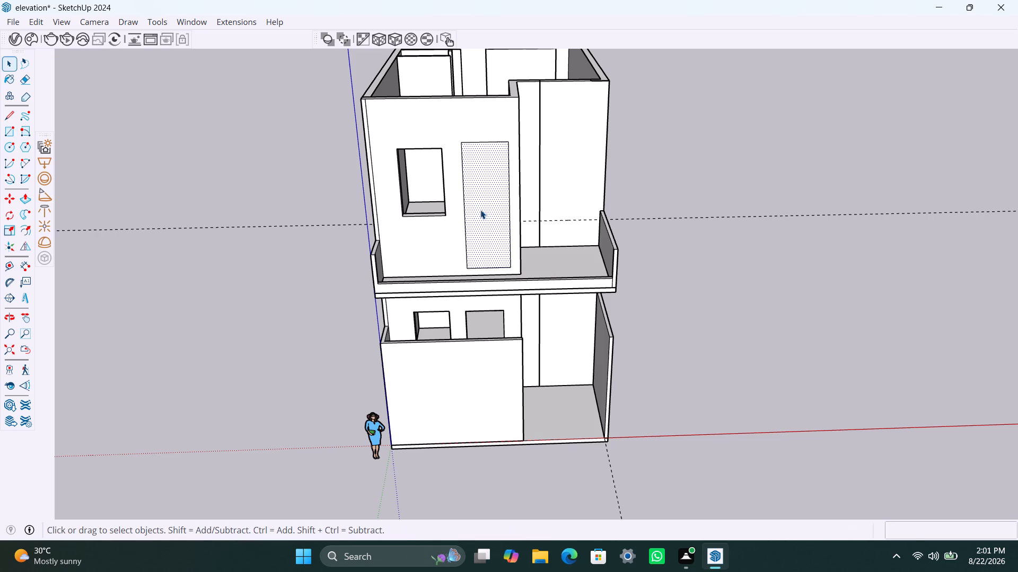
{"action": "key", "text": "p"}
{"action": "left_click", "coordinate": [476, 184]}
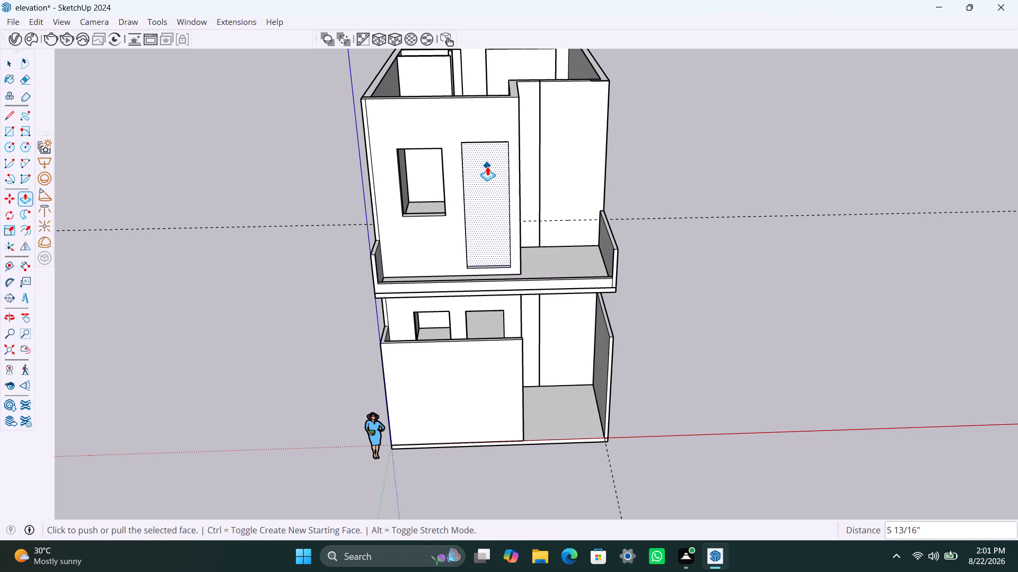
{"action": "scroll", "coordinate": [498, 203], "scroll_direction": "up", "scroll_amount": 9}
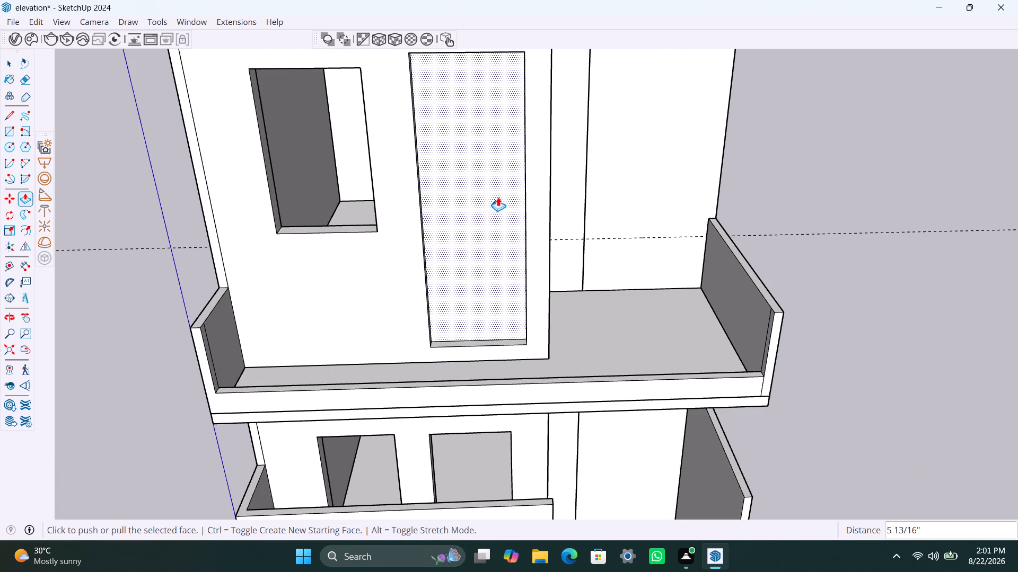
{"action": "key", "text": "Escape"}
{"action": "left_click", "coordinate": [494, 216]}
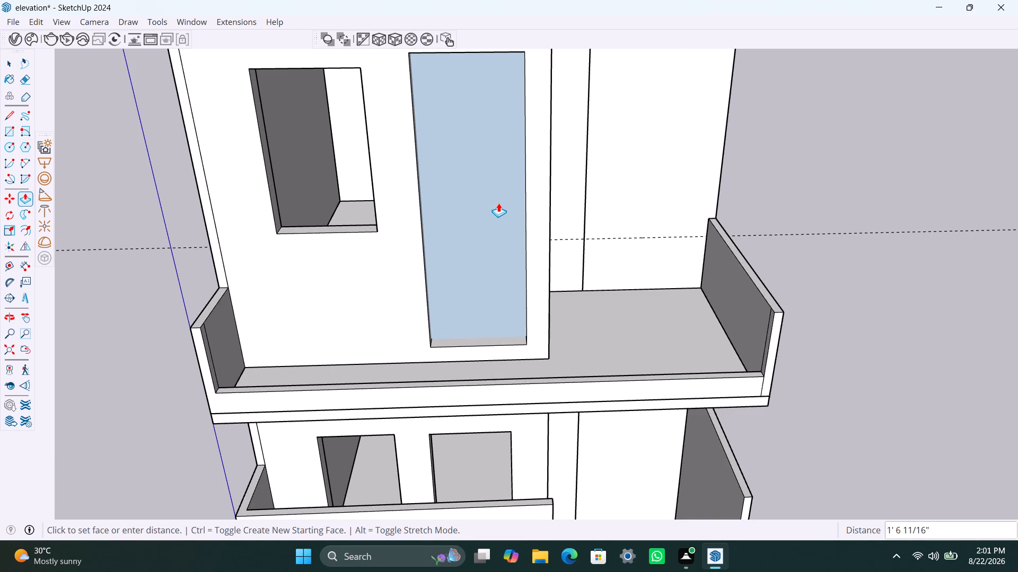
{"action": "scroll", "coordinate": [498, 203], "scroll_direction": "down", "scroll_amount": 10}
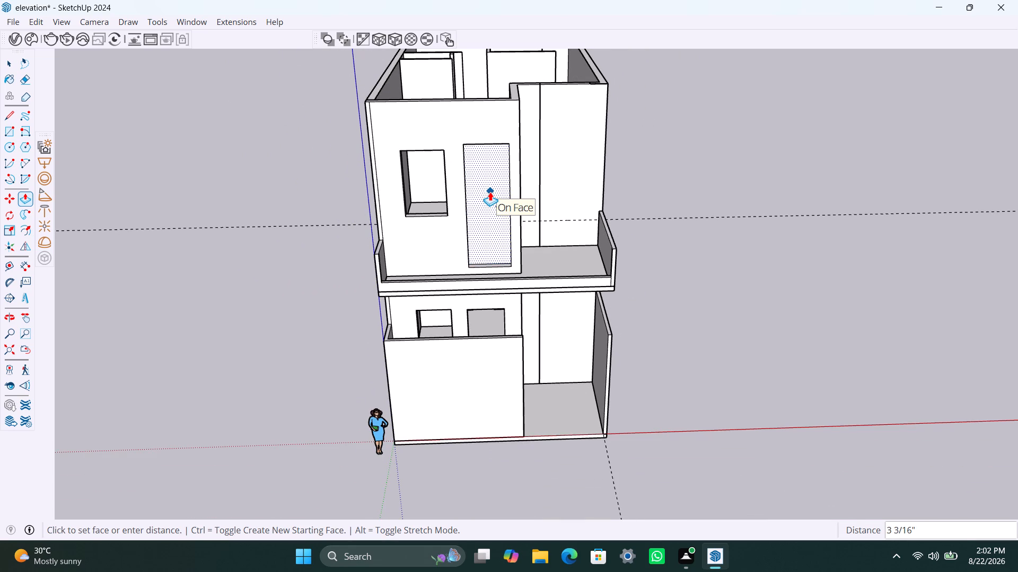
{"action": "left_click", "coordinate": [490, 192]}
{"action": "key", "text": "space"}
{"action": "left_click", "coordinate": [711, 182]}
Widen the upper door opening by pushing its window-side jamb back 11 1/2".
{"action": "scroll", "coordinate": [472, 185], "scroll_direction": "up", "scroll_amount": 3}
{"action": "middle_click_drag", "start_coordinate": [469, 198], "coordinate": [425, 212]}
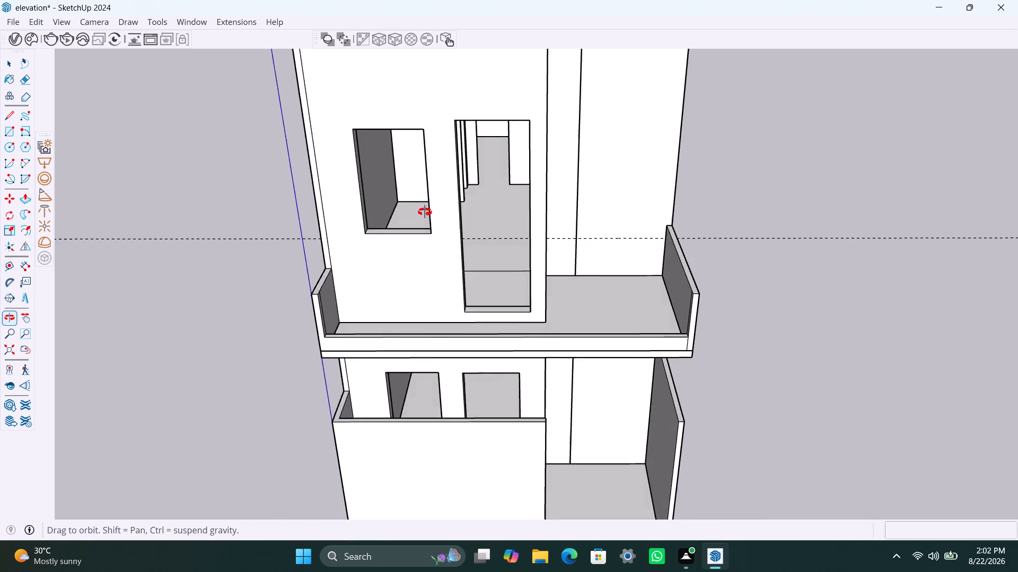
{"action": "middle_click_drag", "start_coordinate": [425, 212], "coordinate": [326, 215]}
{"action": "scroll", "coordinate": [461, 219], "scroll_direction": "up", "scroll_amount": 4}
{"action": "left_click", "coordinate": [452, 212]}
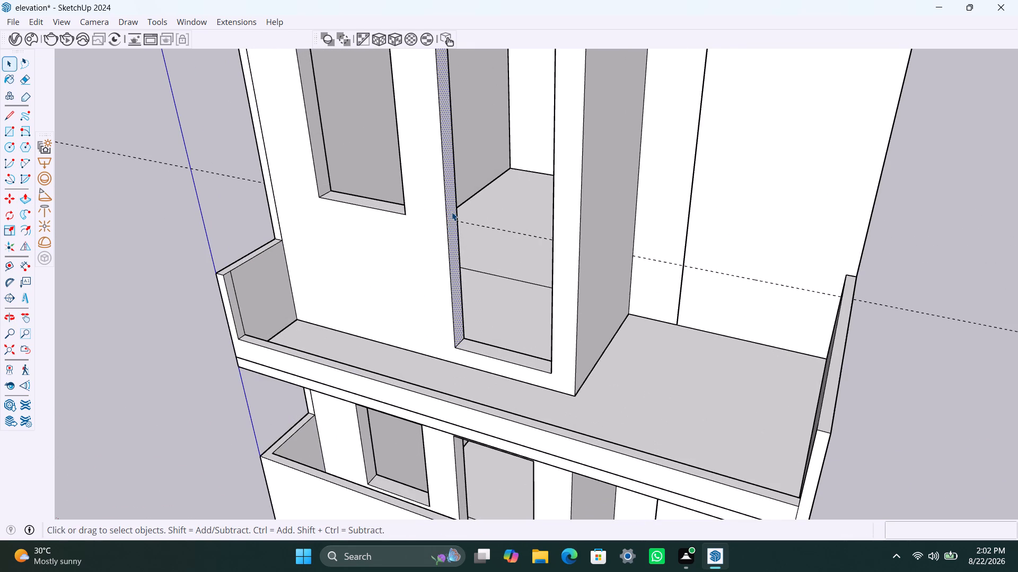
{"action": "key", "text": "p"}
{"action": "left_click", "coordinate": [452, 212]}
{"action": "left_click", "coordinate": [429, 208]}
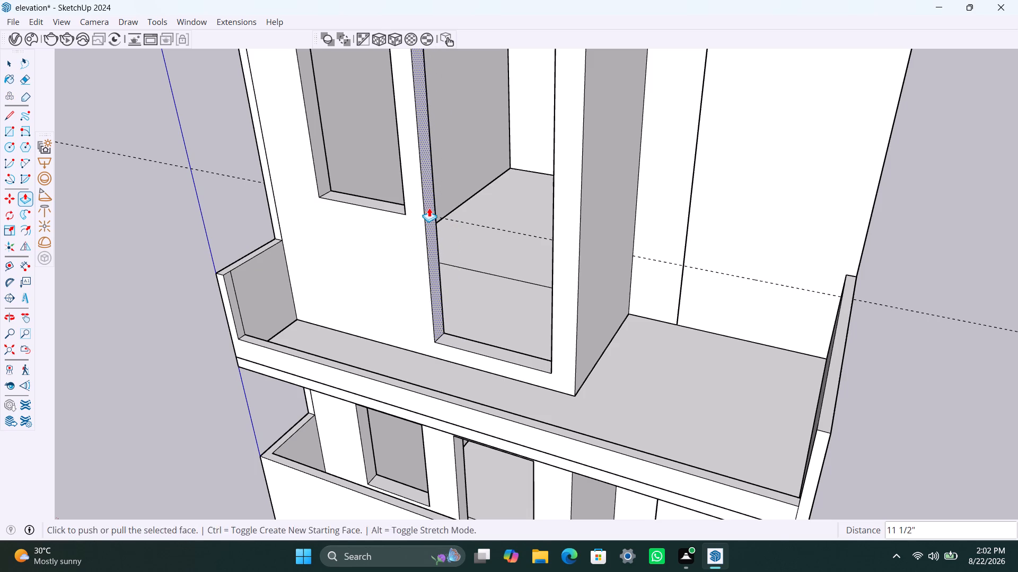
{"action": "key", "text": "space"}
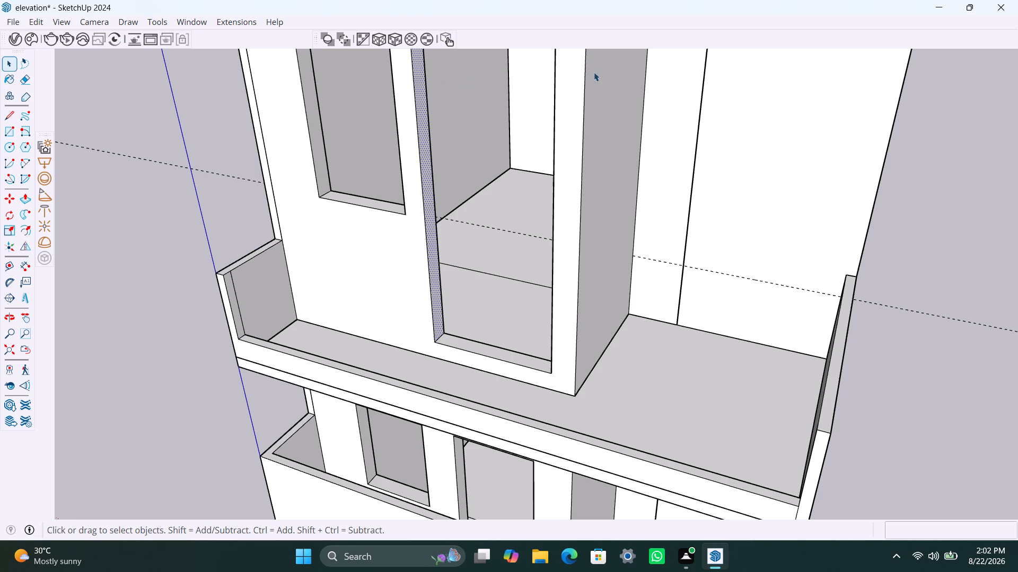
Push the ground-floor door opening's window-side jamb back about 7 1/16" to align with the upper door opening's matching edge.
{"action": "scroll", "coordinate": [453, 228], "scroll_direction": "down", "scroll_amount": 11}
{"action": "middle_click_drag", "start_coordinate": [508, 284], "coordinate": [507, 289]}
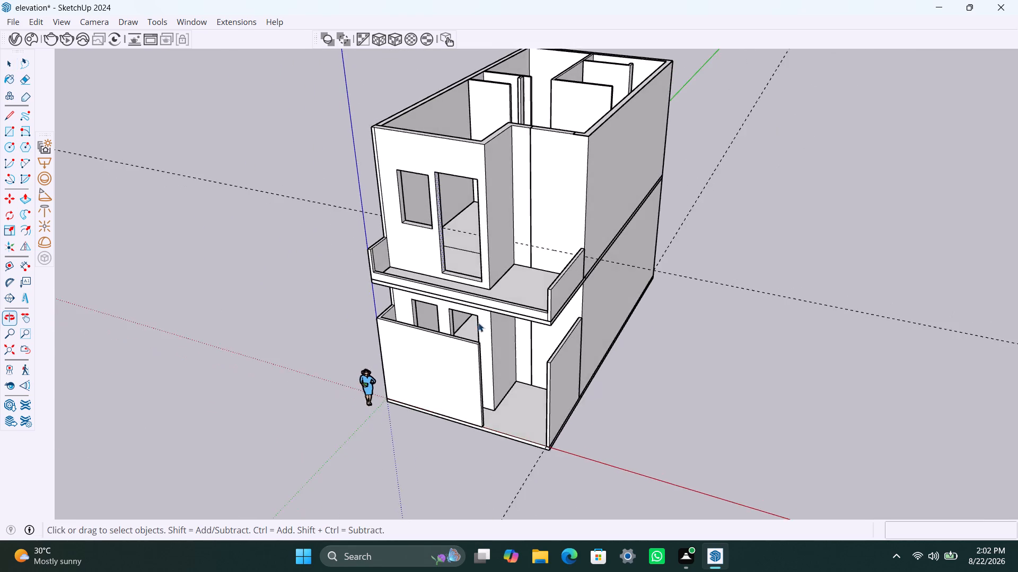
{"action": "scroll", "coordinate": [473, 323], "scroll_direction": "up", "scroll_amount": 6}
{"action": "middle_click_drag", "start_coordinate": [446, 342], "coordinate": [403, 348]}
{"action": "scroll", "coordinate": [442, 316], "scroll_direction": "up", "scroll_amount": 10}
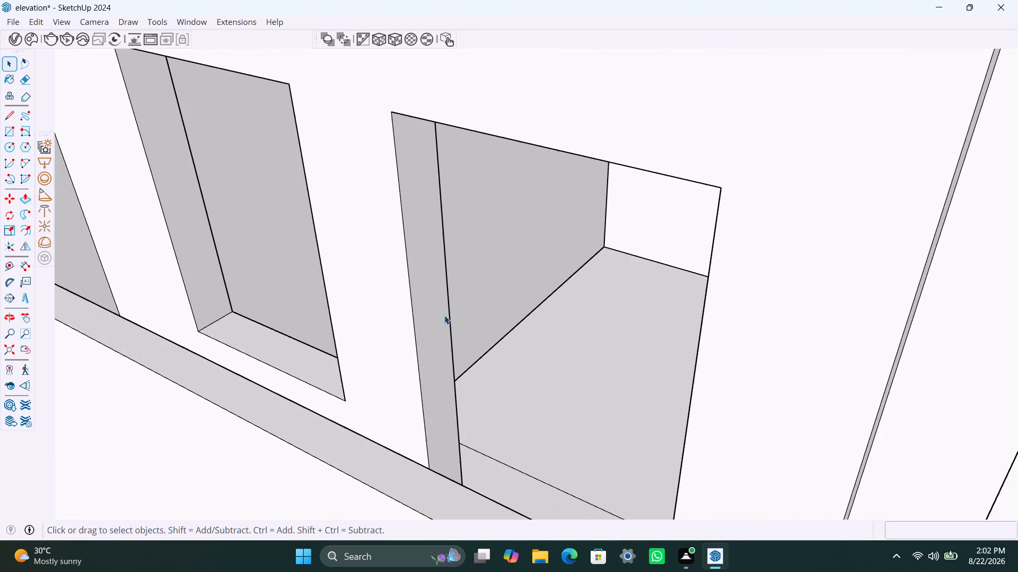
{"action": "left_click", "coordinate": [443, 313]}
{"action": "key", "text": "p"}
{"action": "left_click", "coordinate": [433, 312]}
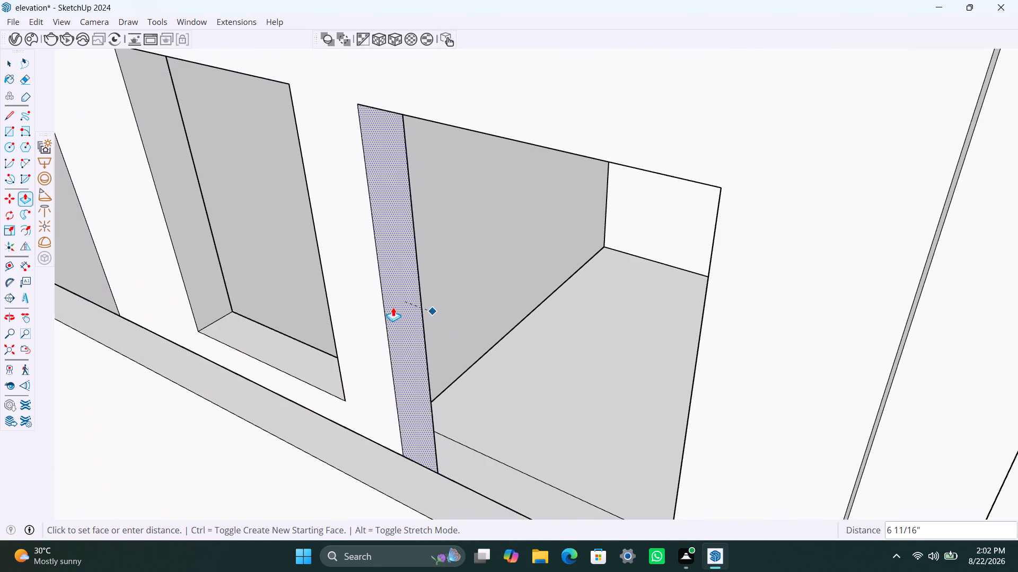
{"action": "scroll", "coordinate": [389, 309], "scroll_direction": "down", "scroll_amount": 9}
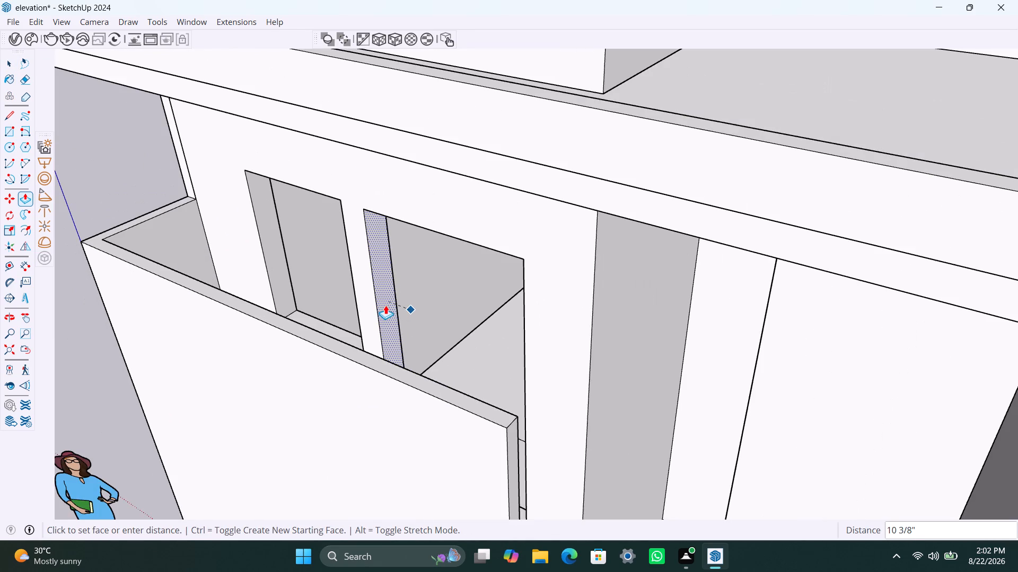
{"action": "scroll", "coordinate": [385, 305], "scroll_direction": "down", "scroll_amount": 3}
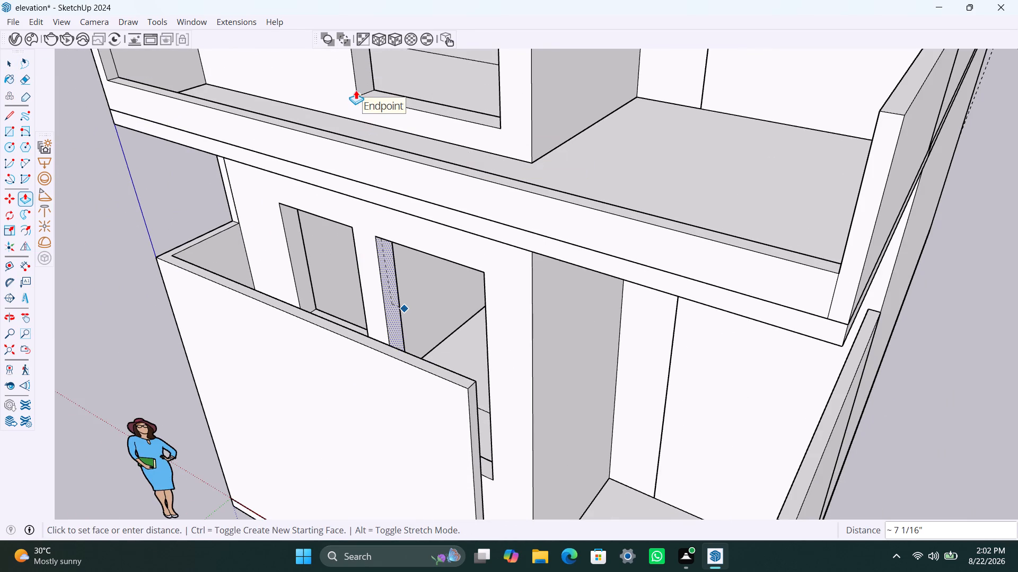
{"action": "left_click", "coordinate": [356, 90]}
Push the ground-floor door opening's corner-side jamb back about 9 3/16" to align with the upper door opening's corner-side edge.
{"action": "scroll", "coordinate": [368, 257], "scroll_direction": "down", "scroll_amount": 5}
{"action": "middle_click_drag", "start_coordinate": [441, 303], "coordinate": [514, 303]}
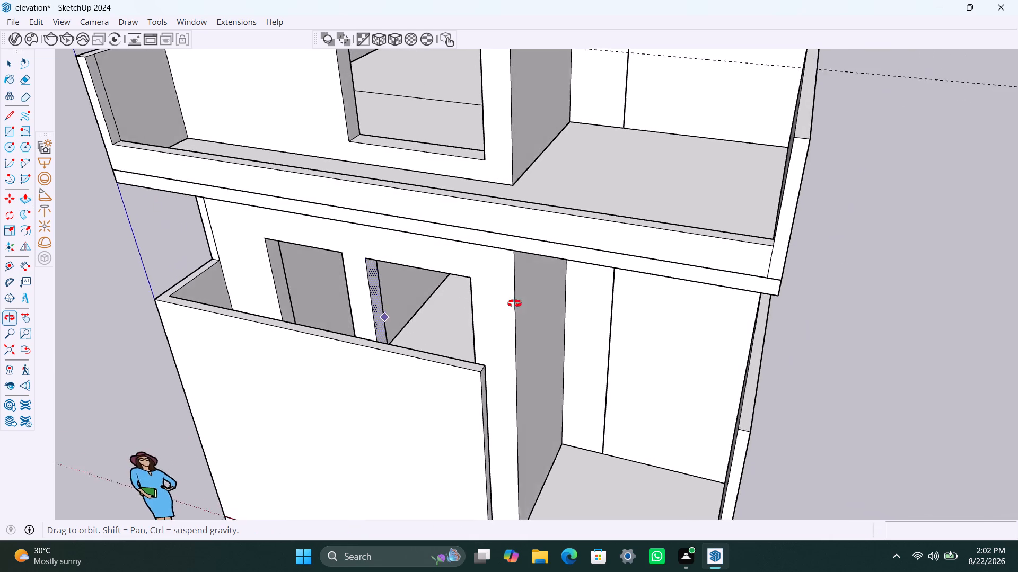
{"action": "middle_click_drag", "start_coordinate": [514, 303], "coordinate": [660, 297]}
{"action": "scroll", "coordinate": [506, 323], "scroll_direction": "up", "scroll_amount": 3}
{"action": "middle_click_drag", "start_coordinate": [490, 334], "coordinate": [596, 333]}
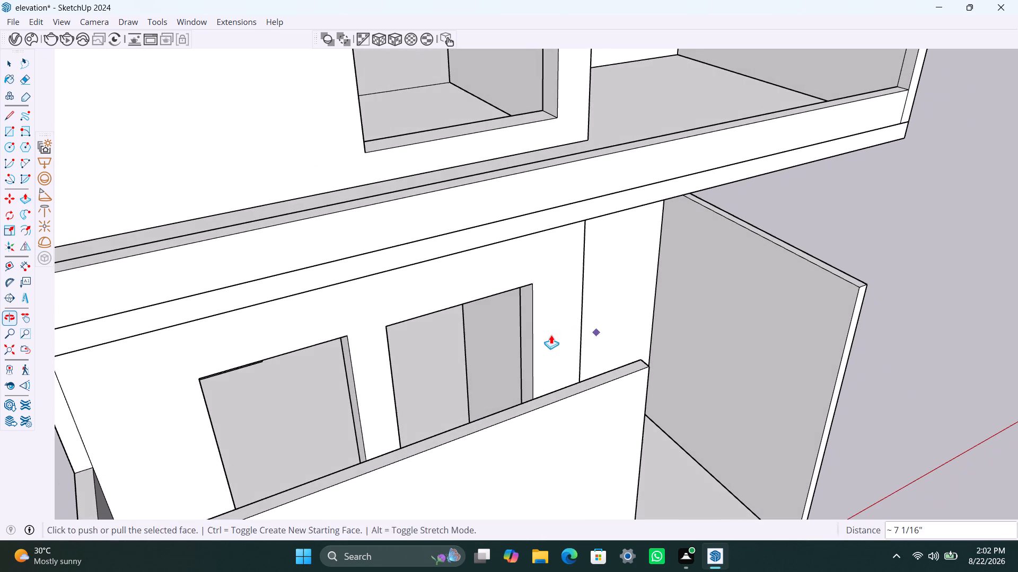
{"action": "key", "text": "space"}
{"action": "left_click", "coordinate": [525, 323]}
{"action": "key", "text": "p"}
{"action": "left_click", "coordinate": [529, 322]}
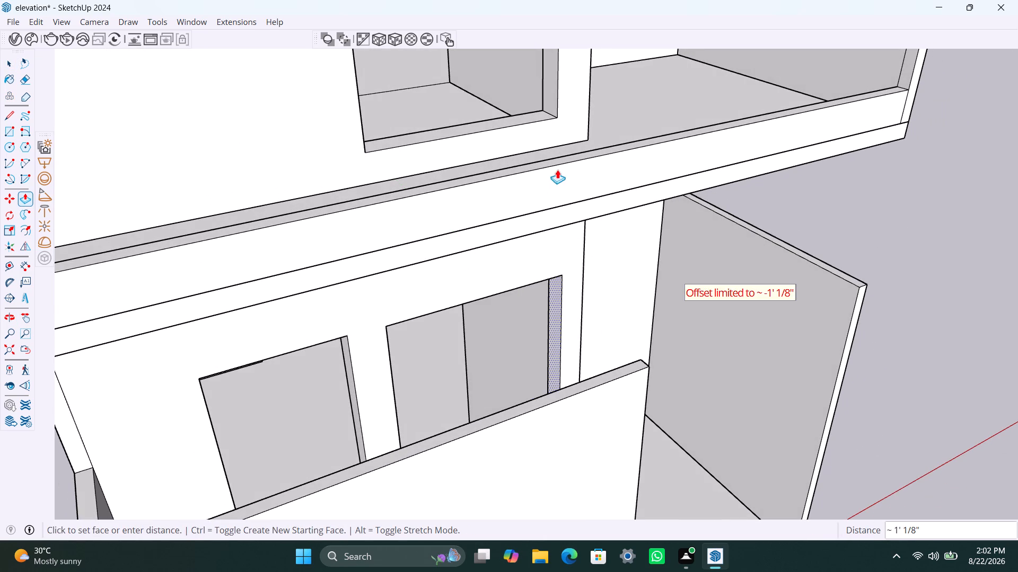
{"action": "left_click", "coordinate": [559, 111]}
{"action": "scroll", "coordinate": [585, 198], "scroll_direction": "down", "scroll_amount": 13}
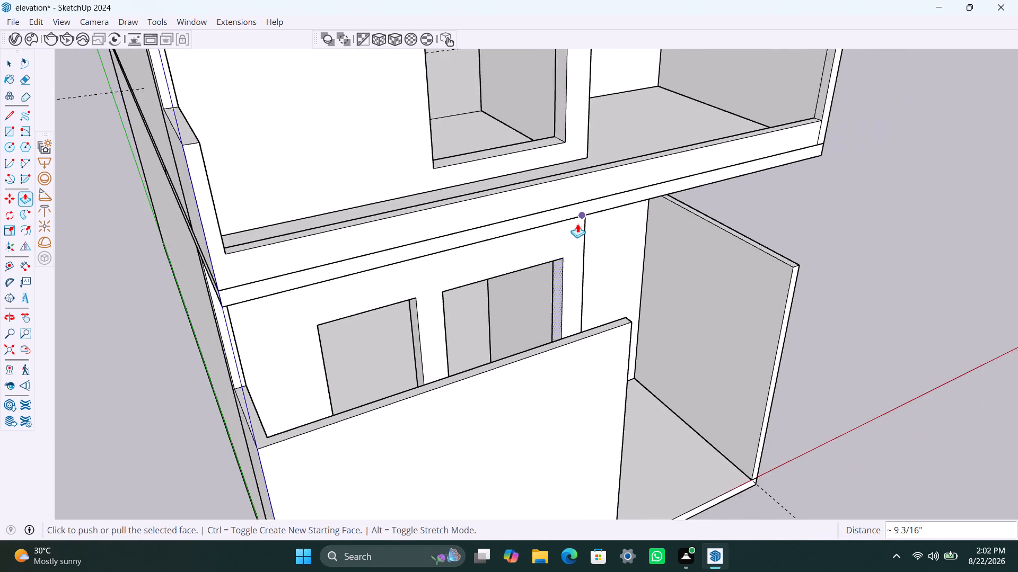
{"action": "scroll", "coordinate": [577, 224], "scroll_direction": "down", "scroll_amount": 8}
{"action": "middle_click_drag", "start_coordinate": [575, 235], "coordinate": [370, 239]}
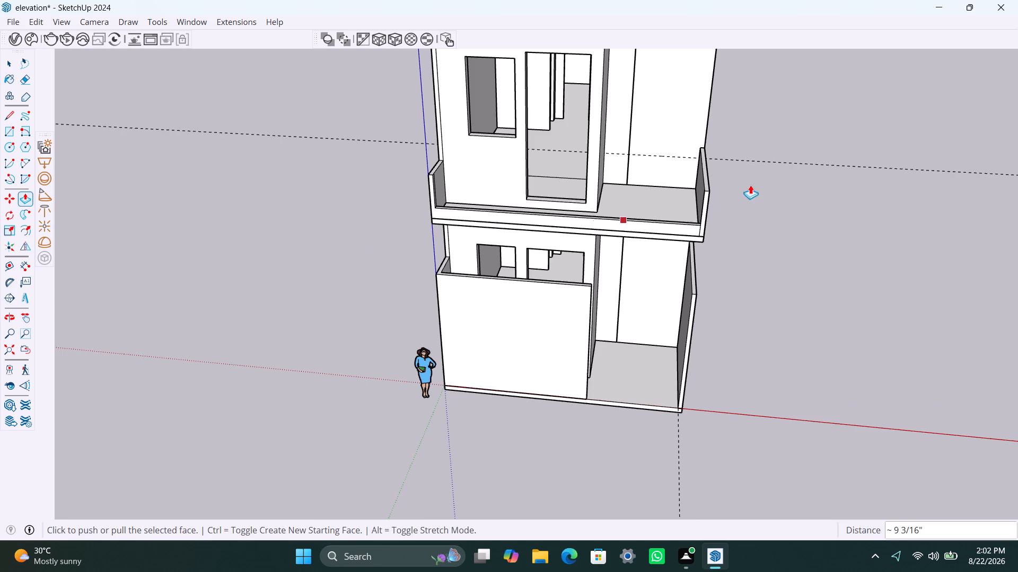
{"action": "key", "text": "space"}
{"action": "left_click", "coordinate": [754, 182]}
Save the elevation model with the widened door openings.
{"action": "scroll", "coordinate": [617, 297], "scroll_direction": "down", "scroll_amount": 6}
{"action": "middle_click_drag", "start_coordinate": [544, 293], "coordinate": [564, 224]}
{"action": "scroll", "coordinate": [592, 288], "scroll_direction": "up", "scroll_amount": 2}
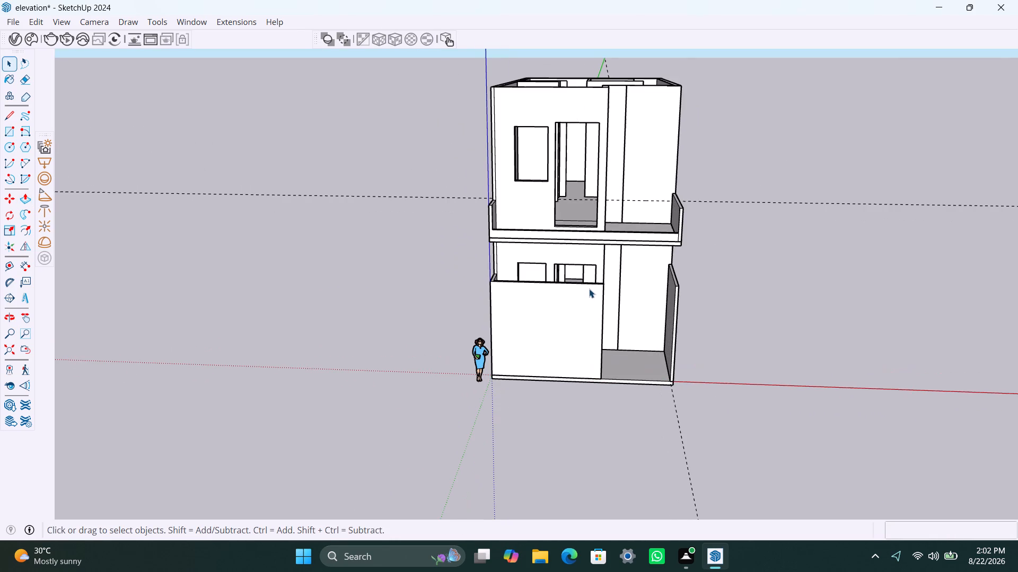
{"action": "key", "text": "ctrl+s"}
{"action": "key", "text": "space"}
{"action": "left_click", "coordinate": [753, 155]}
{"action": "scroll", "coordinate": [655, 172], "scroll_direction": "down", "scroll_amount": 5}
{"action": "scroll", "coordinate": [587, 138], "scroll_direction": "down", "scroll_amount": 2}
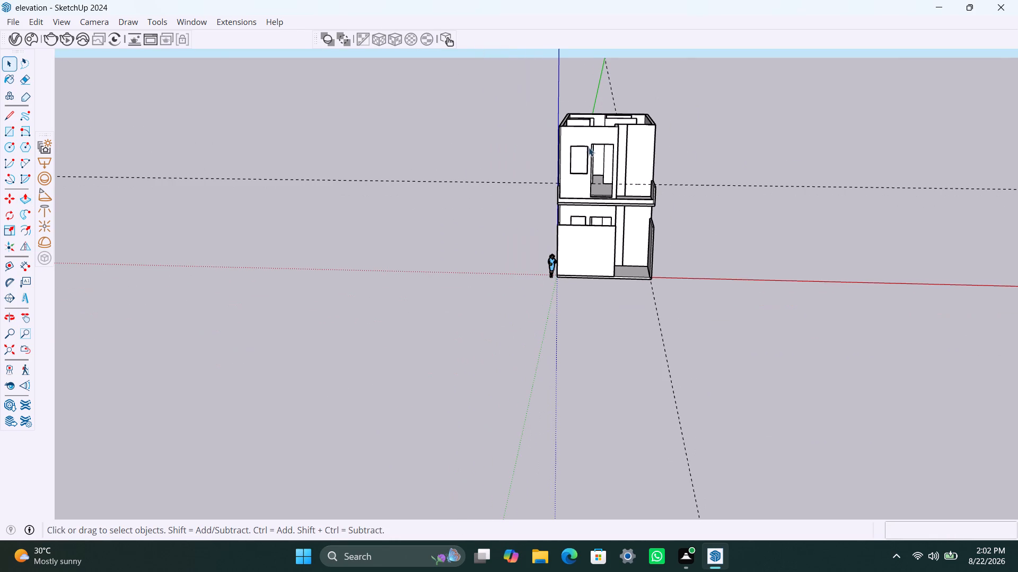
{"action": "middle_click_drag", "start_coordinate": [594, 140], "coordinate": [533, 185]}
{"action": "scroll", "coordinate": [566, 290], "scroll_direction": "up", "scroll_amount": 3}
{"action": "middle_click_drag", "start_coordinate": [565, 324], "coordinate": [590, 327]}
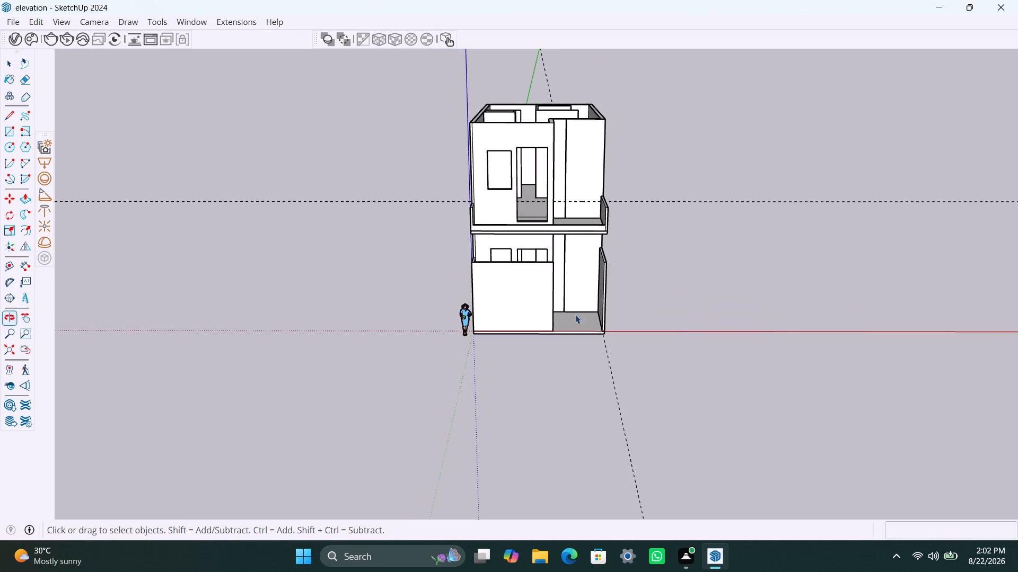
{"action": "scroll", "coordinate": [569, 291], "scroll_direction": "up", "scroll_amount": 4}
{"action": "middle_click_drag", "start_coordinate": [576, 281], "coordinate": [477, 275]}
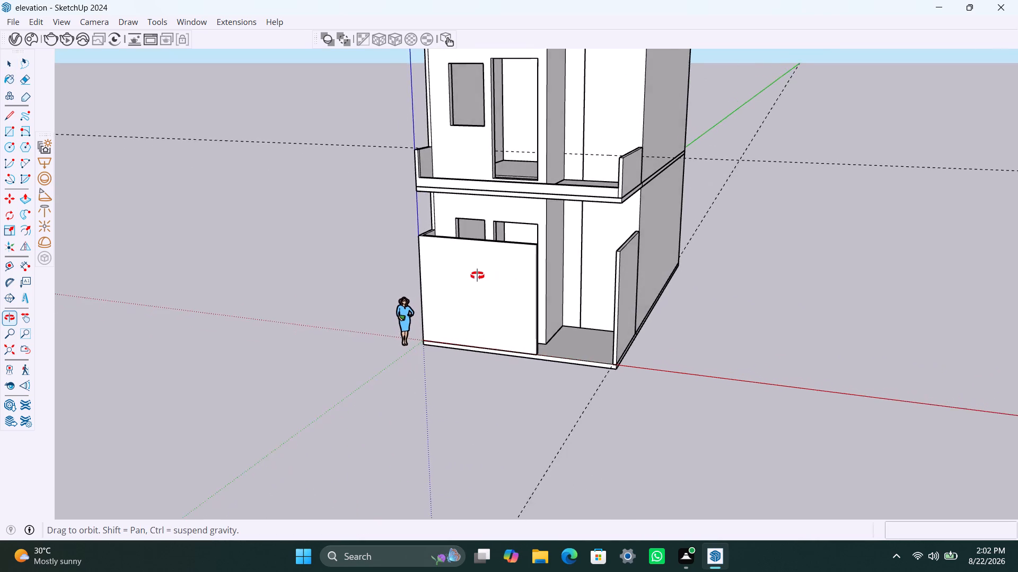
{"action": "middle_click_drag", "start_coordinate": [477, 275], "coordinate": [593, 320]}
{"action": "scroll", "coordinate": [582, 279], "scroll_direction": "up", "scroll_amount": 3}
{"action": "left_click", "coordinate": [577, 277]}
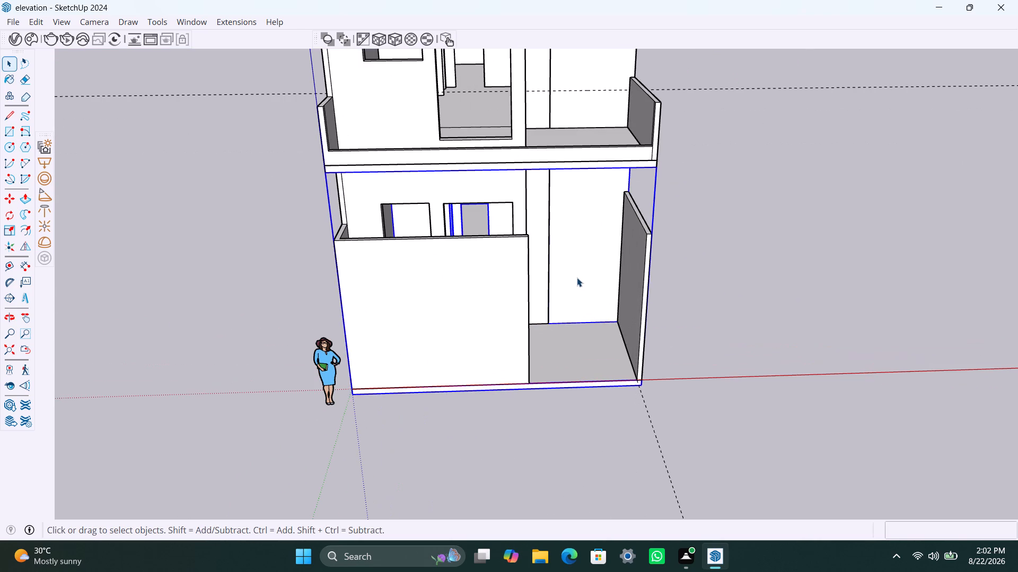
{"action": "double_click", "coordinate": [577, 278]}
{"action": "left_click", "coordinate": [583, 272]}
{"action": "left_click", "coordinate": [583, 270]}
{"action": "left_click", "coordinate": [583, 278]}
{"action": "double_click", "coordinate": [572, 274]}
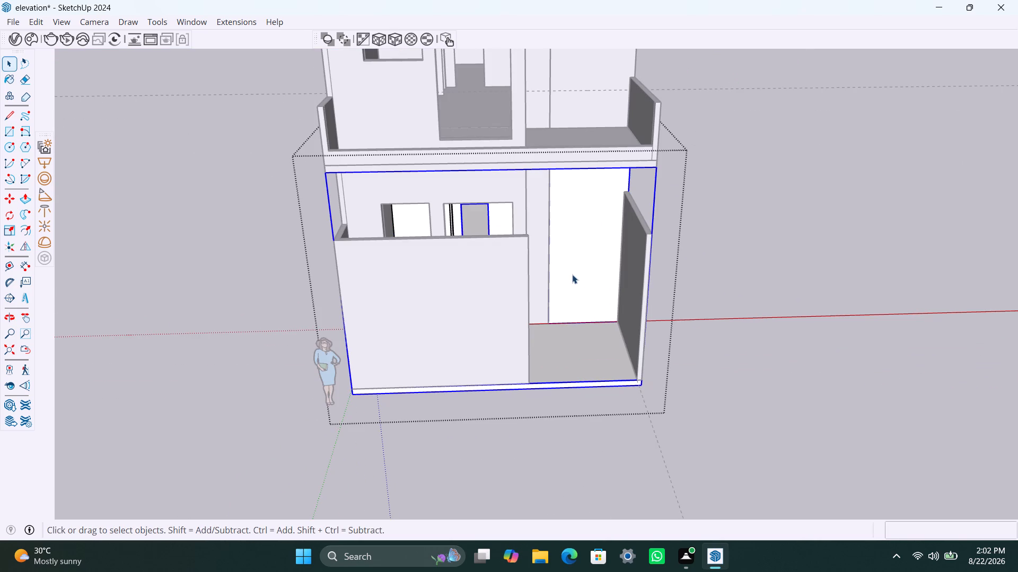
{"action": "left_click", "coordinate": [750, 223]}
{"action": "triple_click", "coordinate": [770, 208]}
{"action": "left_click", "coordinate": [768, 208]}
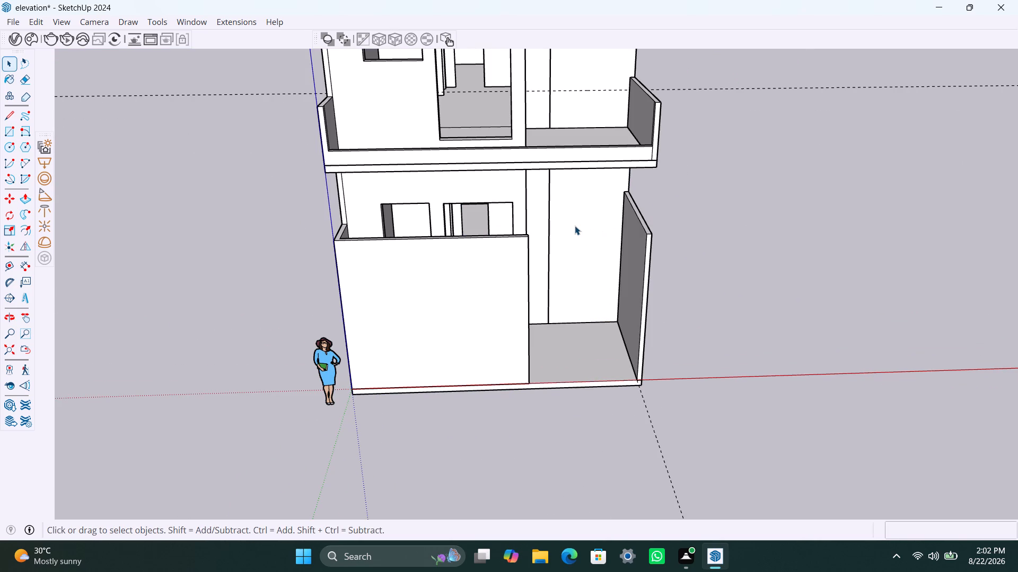
Push the face of the ground floor's recessed front wall beside the door wall back slightly.
{"action": "left_click", "coordinate": [574, 226]}
{"action": "triple_click", "coordinate": [573, 229]}
{"action": "triple_click", "coordinate": [573, 230]}
{"action": "left_click", "coordinate": [573, 229]}
{"action": "left_click", "coordinate": [601, 234]}
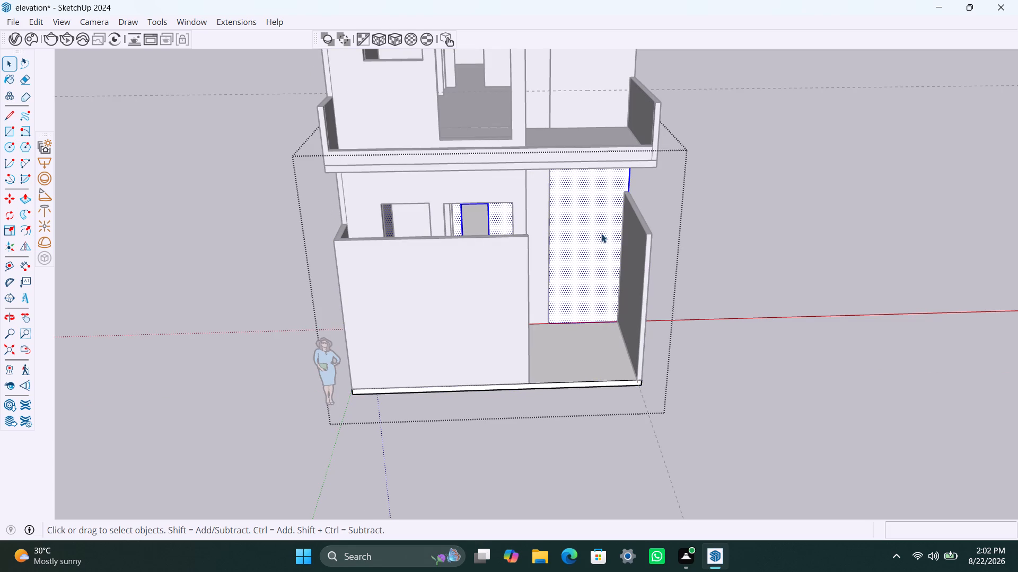
{"action": "left_click", "coordinate": [581, 237]}
{"action": "key", "text": "p"}
{"action": "left_click", "coordinate": [581, 236]}
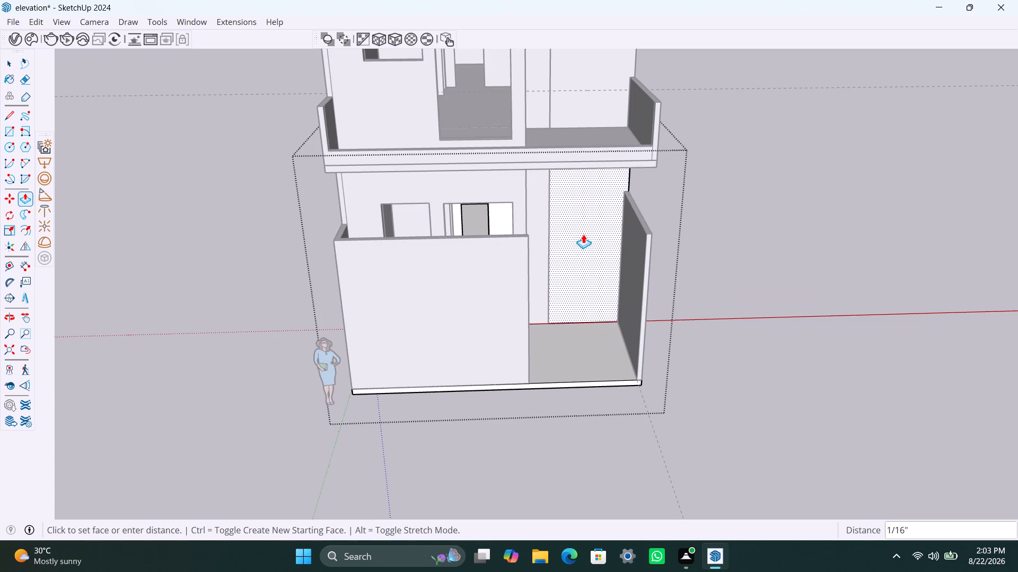
{"action": "left_click", "coordinate": [583, 232]}
{"action": "key", "text": "space"}
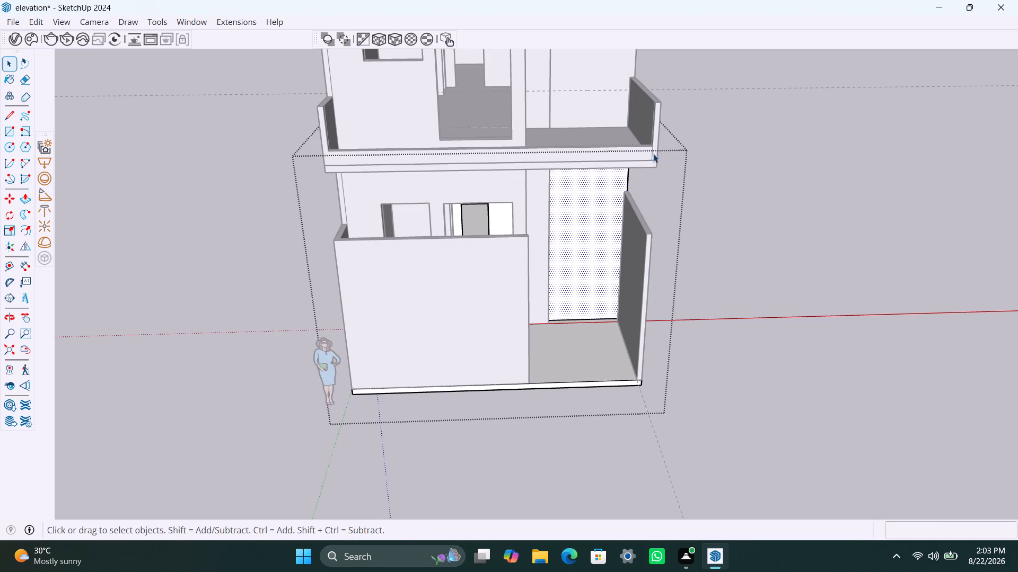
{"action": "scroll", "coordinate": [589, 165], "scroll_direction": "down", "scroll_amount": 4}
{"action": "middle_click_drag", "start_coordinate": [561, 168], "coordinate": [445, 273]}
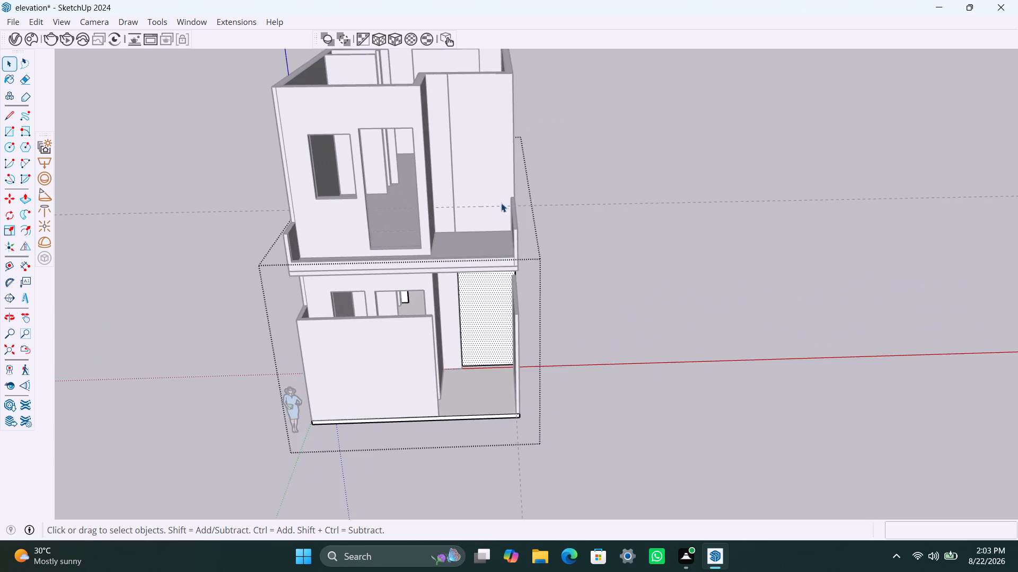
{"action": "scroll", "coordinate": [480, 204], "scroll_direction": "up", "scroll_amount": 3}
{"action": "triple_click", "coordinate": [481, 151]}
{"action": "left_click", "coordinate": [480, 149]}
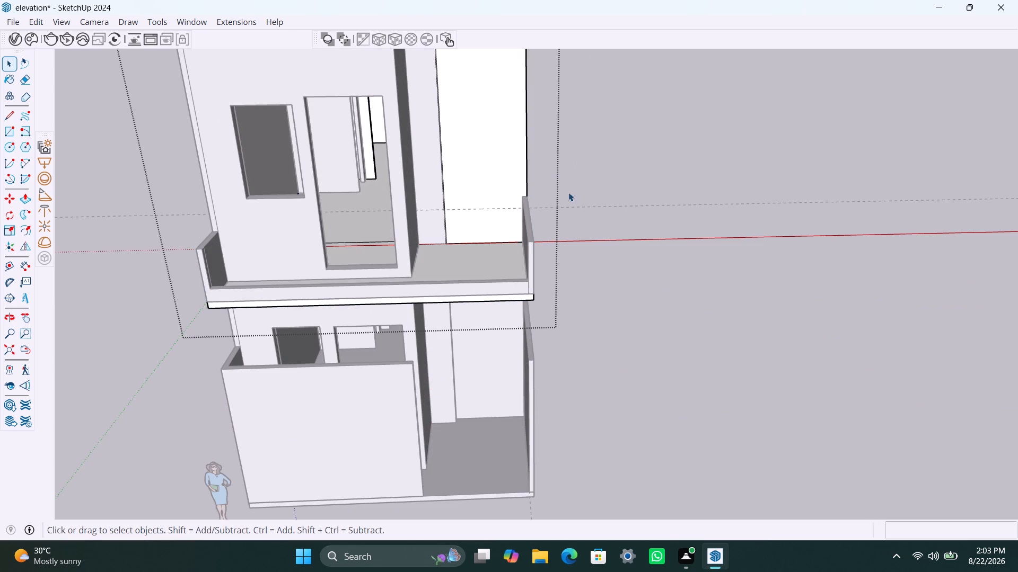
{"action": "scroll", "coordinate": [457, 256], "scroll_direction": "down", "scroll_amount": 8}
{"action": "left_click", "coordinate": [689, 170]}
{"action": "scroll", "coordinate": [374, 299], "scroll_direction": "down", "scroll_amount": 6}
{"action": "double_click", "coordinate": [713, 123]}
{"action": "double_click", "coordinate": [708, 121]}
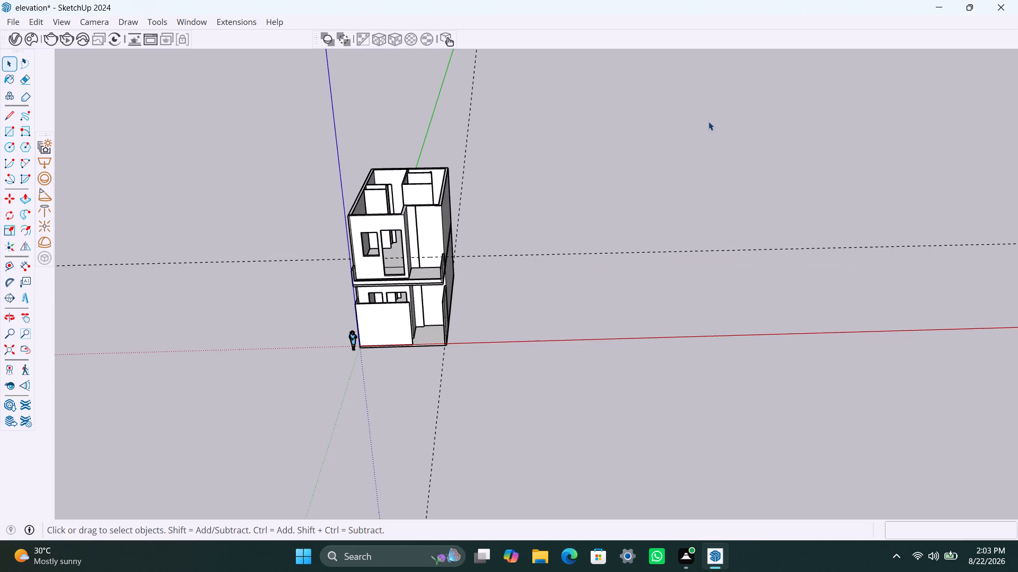
Draw a rectangle across the upper storey's wall tops, from the back outer corner to the door wall's front corner.
{"action": "scroll", "coordinate": [425, 247], "scroll_direction": "down", "scroll_amount": 6}
{"action": "middle_click_drag", "start_coordinate": [398, 278], "coordinate": [464, 282]}
{"action": "scroll", "coordinate": [459, 214], "scroll_direction": "up", "scroll_amount": 3}
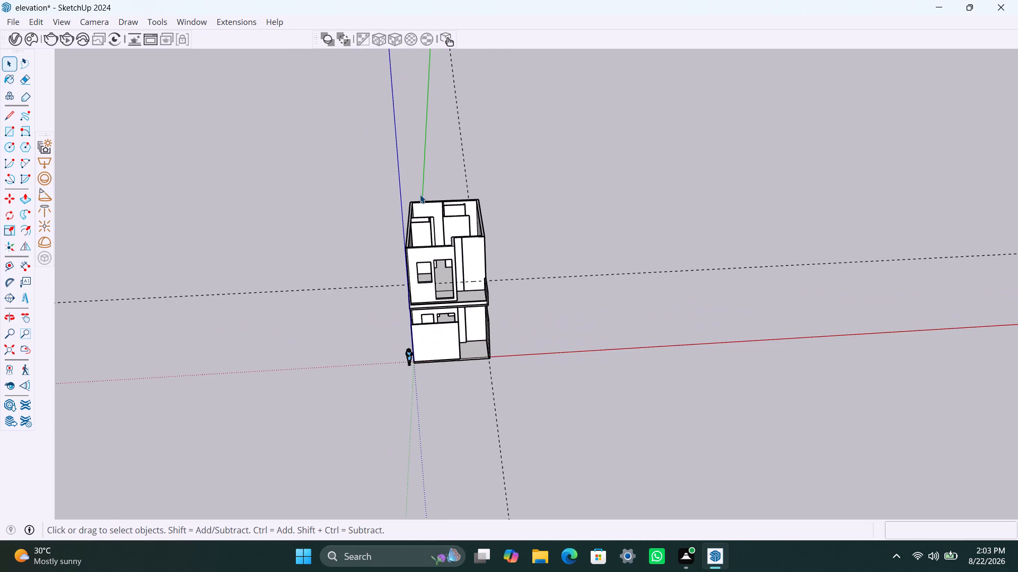
{"action": "middle_click_drag", "start_coordinate": [420, 194], "coordinate": [433, 214]}
{"action": "scroll", "coordinate": [392, 205], "scroll_direction": "up", "scroll_amount": 3}
{"action": "key", "text": "r"}
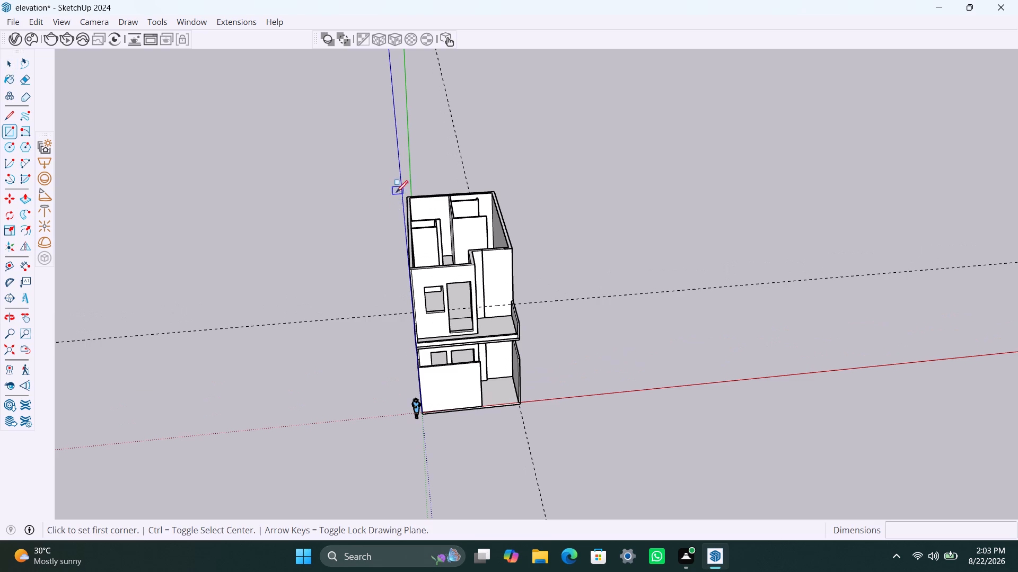
{"action": "scroll", "coordinate": [406, 205], "scroll_direction": "up", "scroll_amount": 8}
{"action": "left_click", "coordinate": [409, 190]}
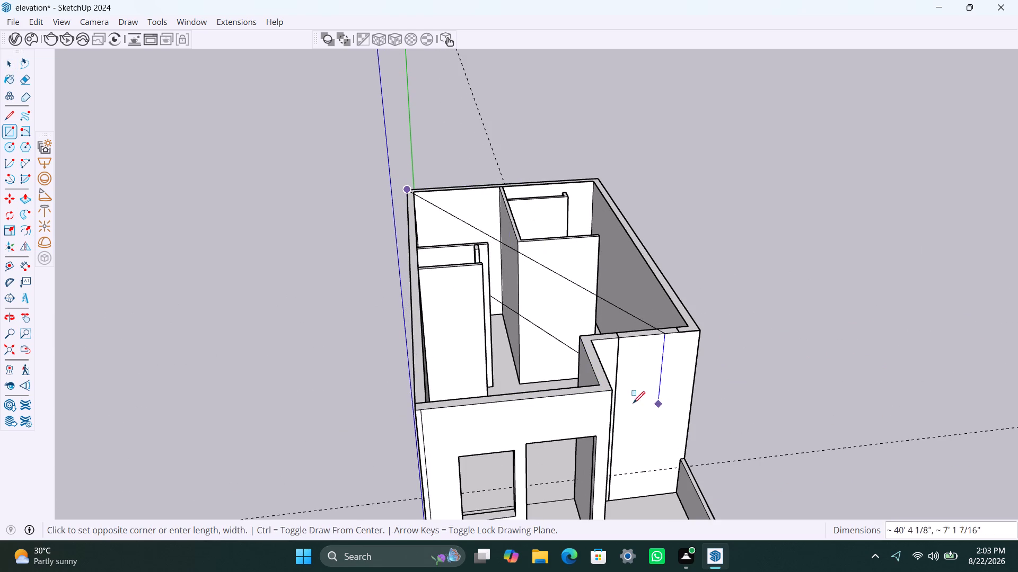
{"action": "left_click", "coordinate": [611, 391]}
{"action": "key", "text": "space"}
Make the new roof rectangle a group with its edges and open the group for editing.
{"action": "double_click", "coordinate": [505, 320]}
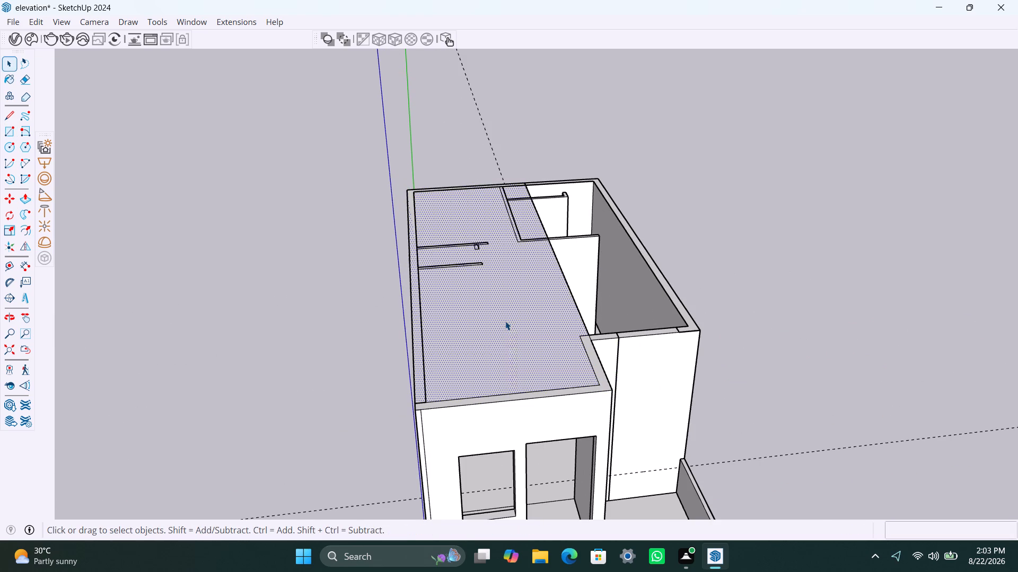
{"action": "left_click", "coordinate": [506, 322]}
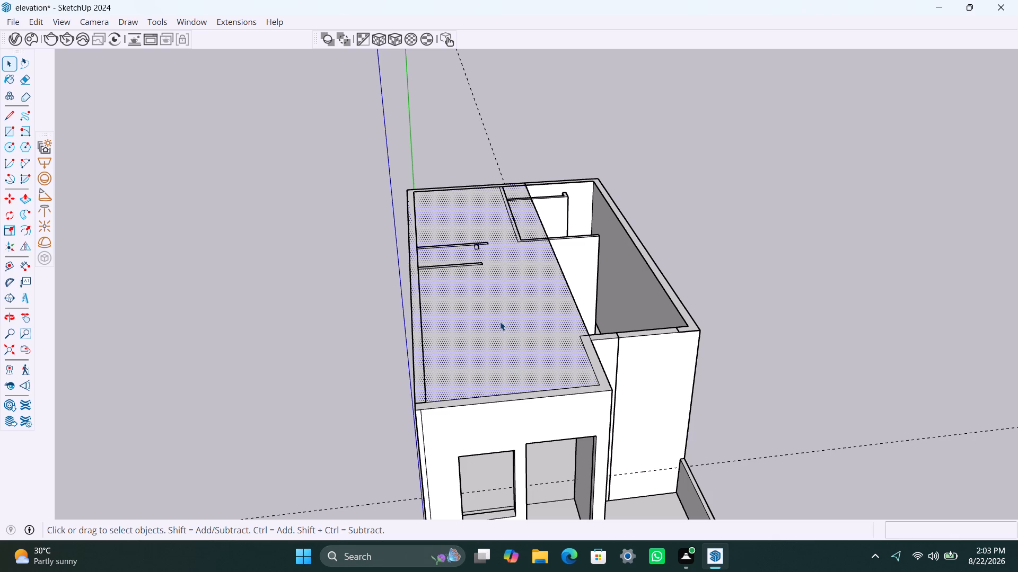
{"action": "double_click", "coordinate": [500, 321]}
{"action": "right_click", "coordinate": [499, 322]}
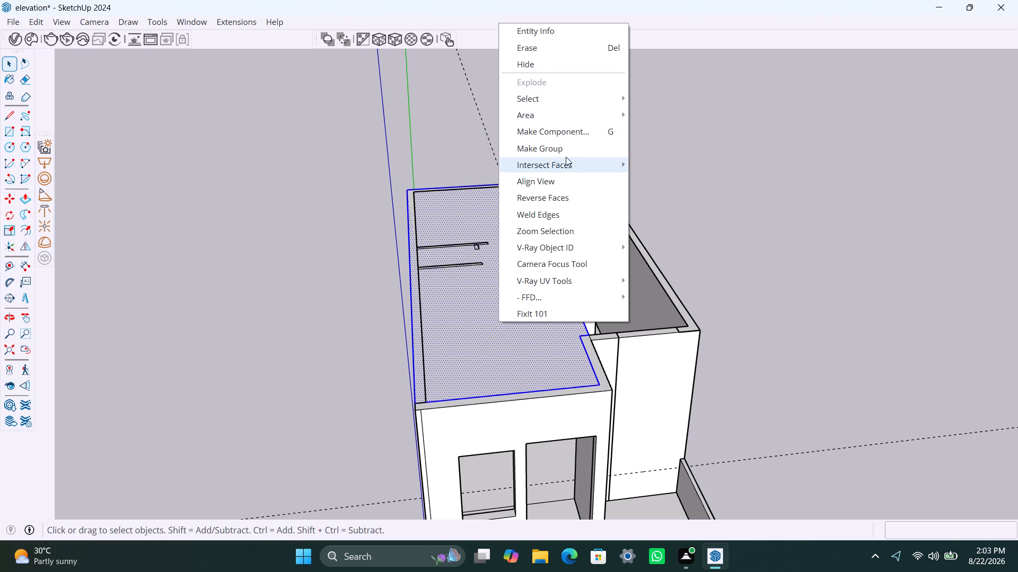
{"action": "left_click", "coordinate": [567, 147]}
{"action": "triple_click", "coordinate": [499, 308]}
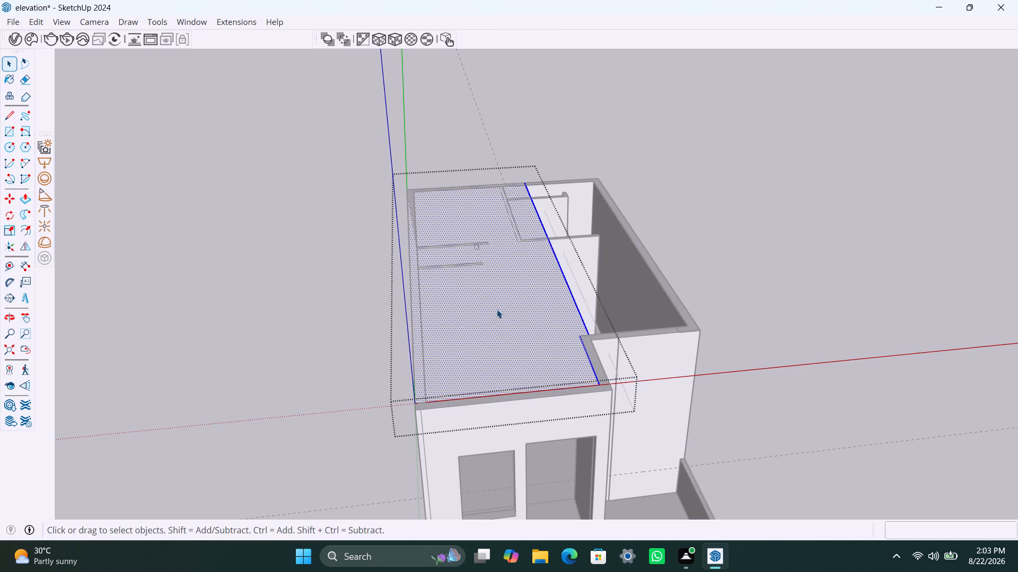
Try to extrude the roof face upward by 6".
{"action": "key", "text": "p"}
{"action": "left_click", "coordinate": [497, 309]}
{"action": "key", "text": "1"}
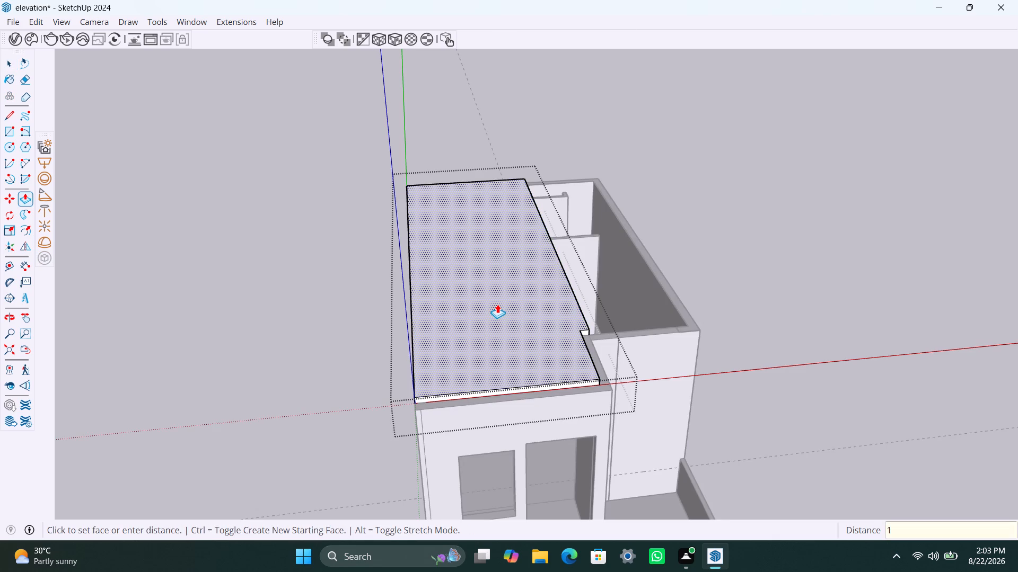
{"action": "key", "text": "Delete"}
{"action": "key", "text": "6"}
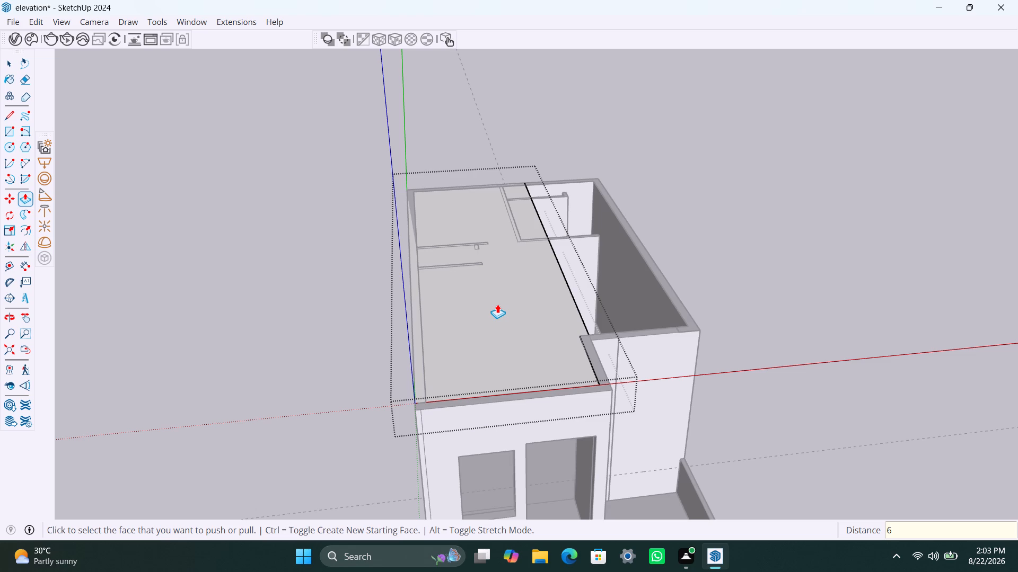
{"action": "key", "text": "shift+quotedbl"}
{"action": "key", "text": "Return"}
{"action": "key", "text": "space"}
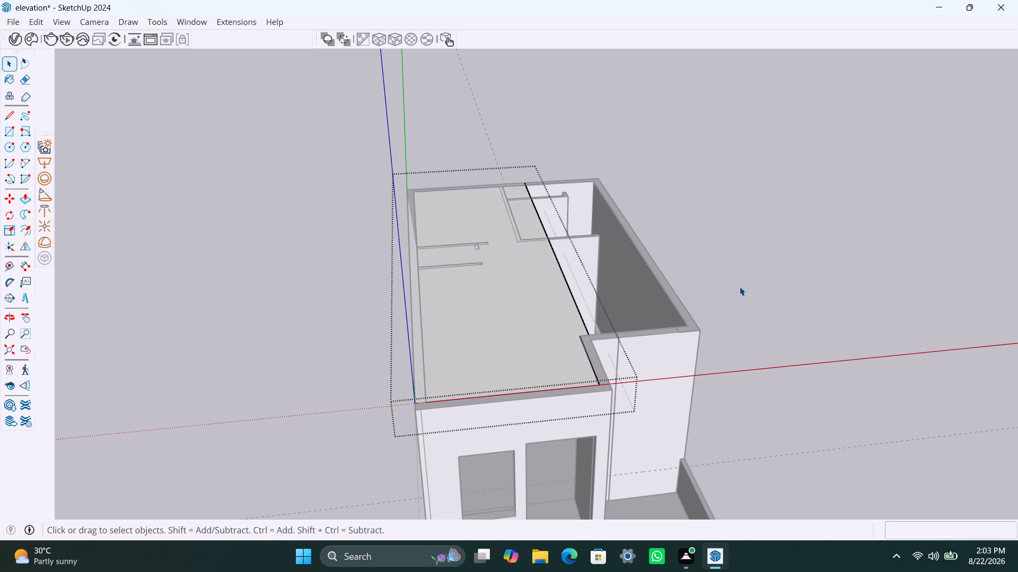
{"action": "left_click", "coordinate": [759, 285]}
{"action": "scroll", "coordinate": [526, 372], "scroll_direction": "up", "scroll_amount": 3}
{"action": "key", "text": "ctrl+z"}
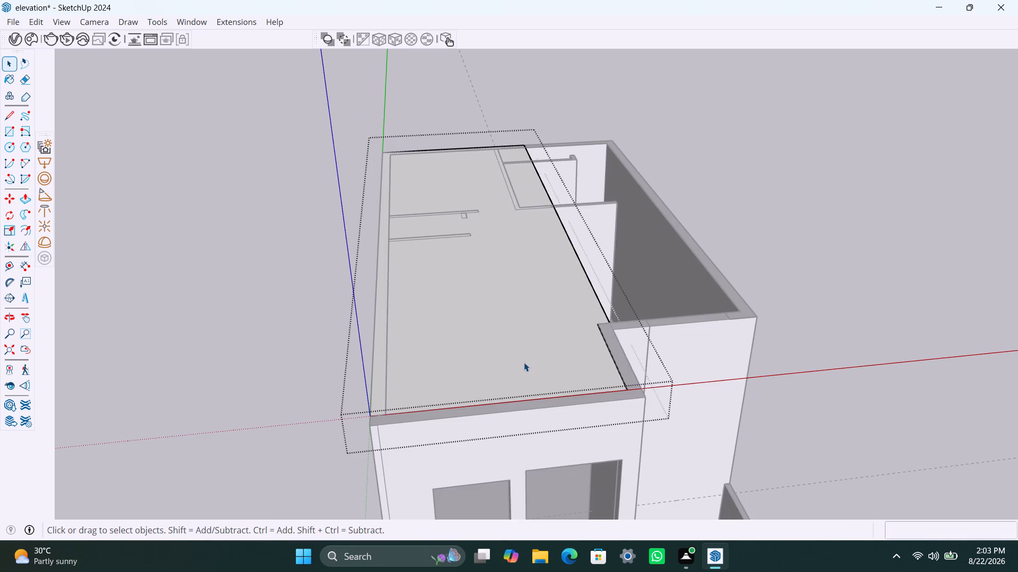
Extrude the roof face upward 6" to form a slab.
{"action": "left_click", "coordinate": [524, 358]}
{"action": "key", "text": "p"}
{"action": "left_click", "coordinate": [524, 358]}
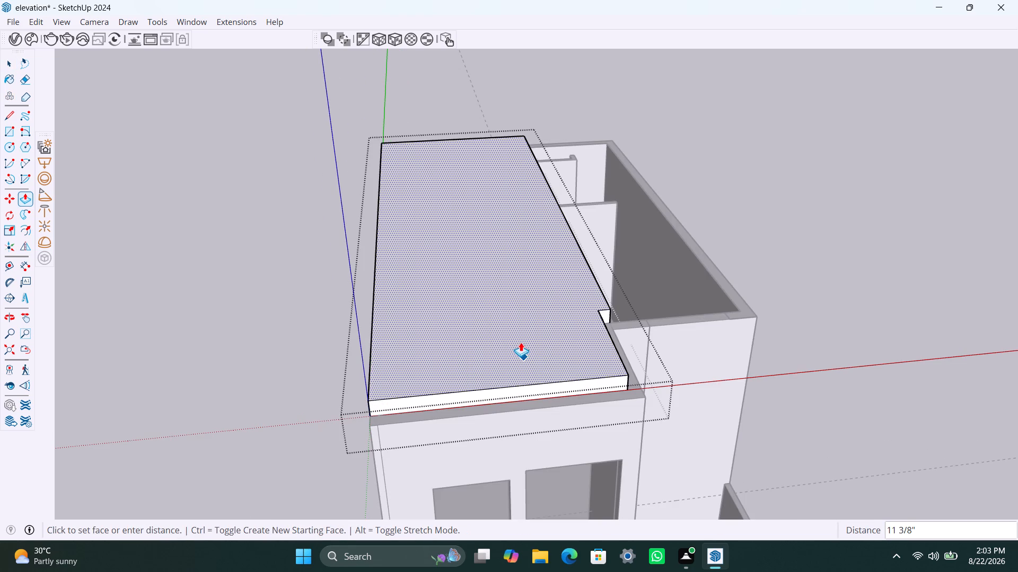
{"action": "type", "text": "6\""}
{"action": "key", "text": "Return"}
{"action": "key", "text": "space"}
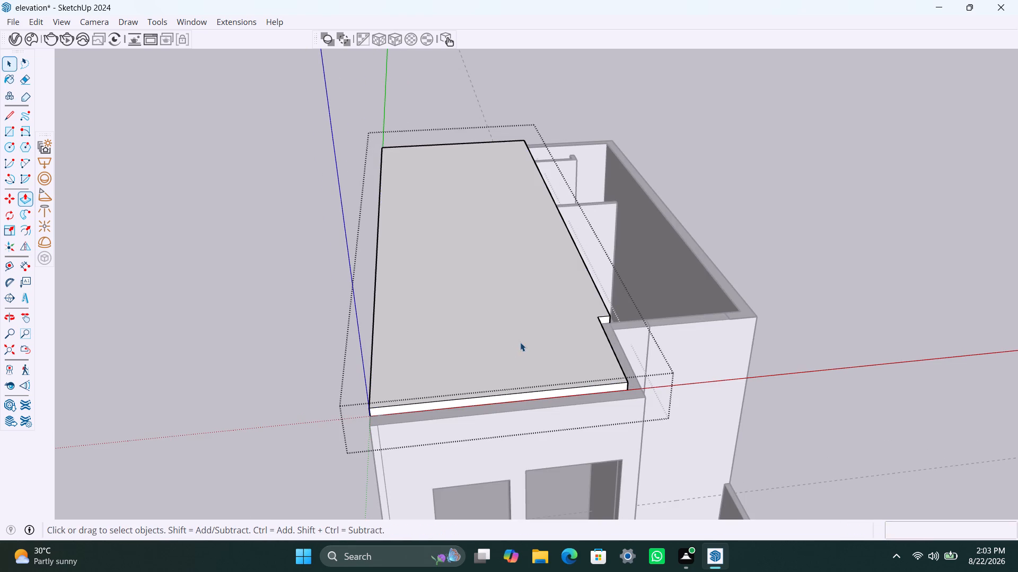
Extend the roof slab's front edge face 9" forward to the front wall's outer face.
{"action": "scroll", "coordinate": [600, 388], "scroll_direction": "down", "scroll_amount": 5}
{"action": "scroll", "coordinate": [505, 384], "scroll_direction": "up", "scroll_amount": 10}
{"action": "left_click", "coordinate": [508, 412]}
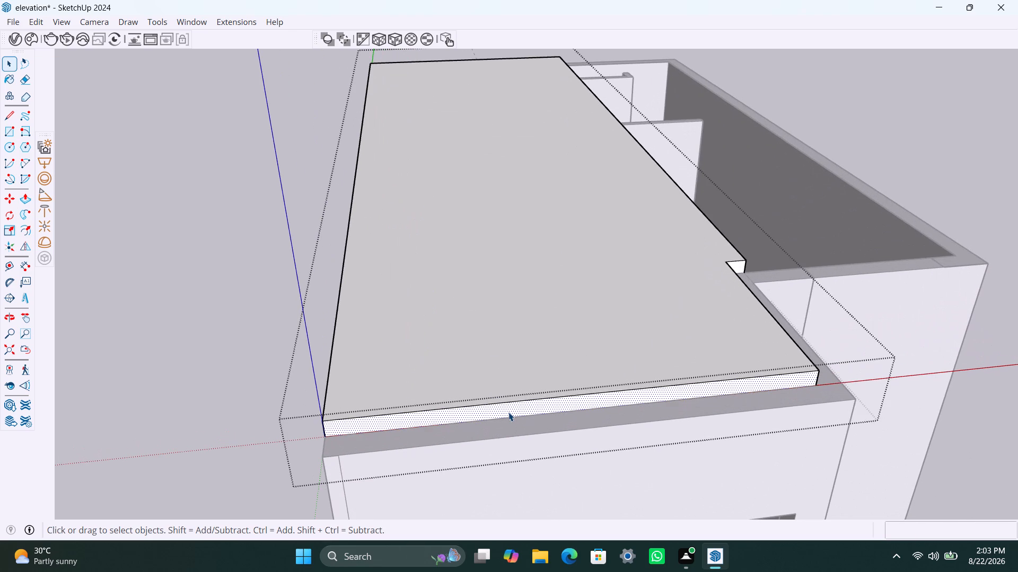
{"action": "key", "text": "p"}
{"action": "left_click", "coordinate": [508, 412]}
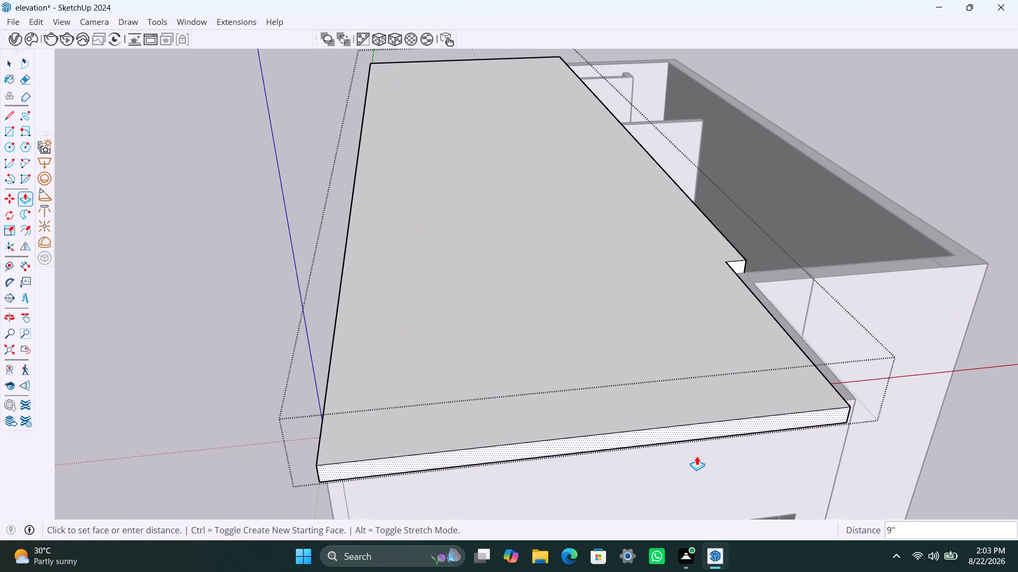
{"action": "left_click", "coordinate": [703, 450]}
Extend the roof slab's short front side face 9' 9" sideways to the house's outer side wall.
{"action": "scroll", "coordinate": [783, 326], "scroll_direction": "down", "scroll_amount": 6}
{"action": "middle_click_drag", "start_coordinate": [817, 361], "coordinate": [471, 281]}
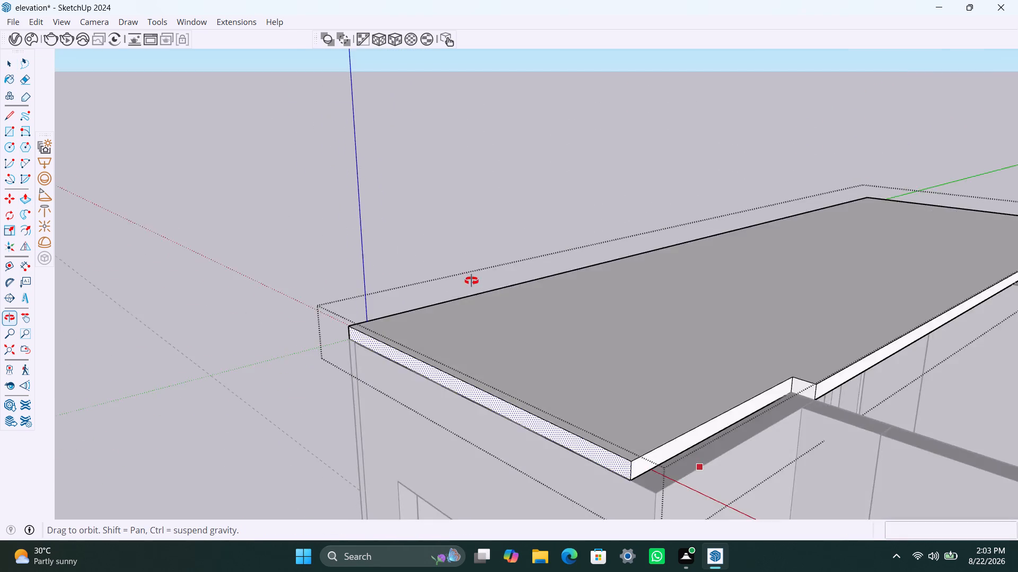
{"action": "middle_click_drag", "start_coordinate": [471, 281], "coordinate": [471, 281]}
{"action": "key", "text": "space"}
{"action": "left_click", "coordinate": [637, 433]}
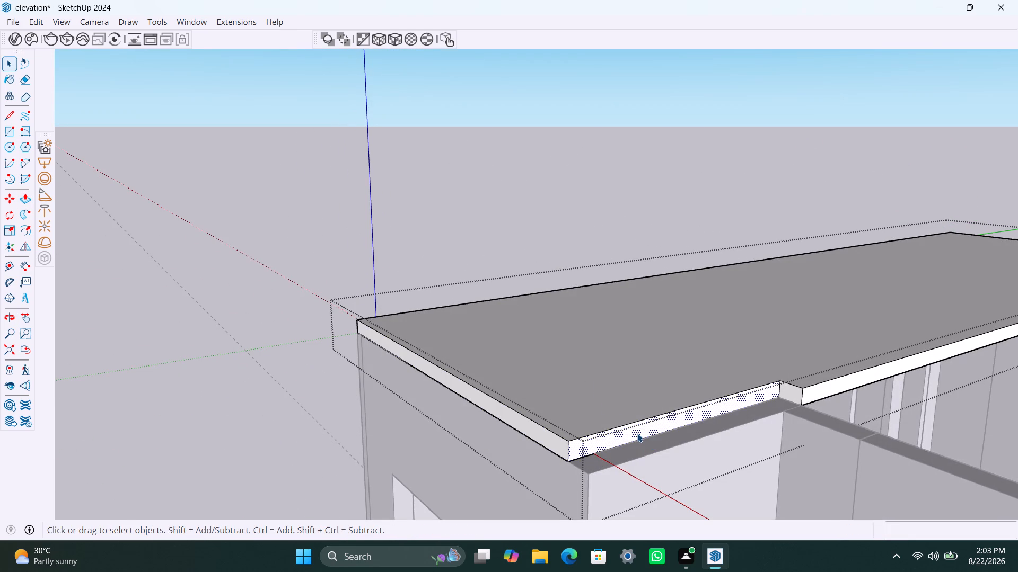
{"action": "key", "text": "p"}
{"action": "left_click", "coordinate": [637, 432]}
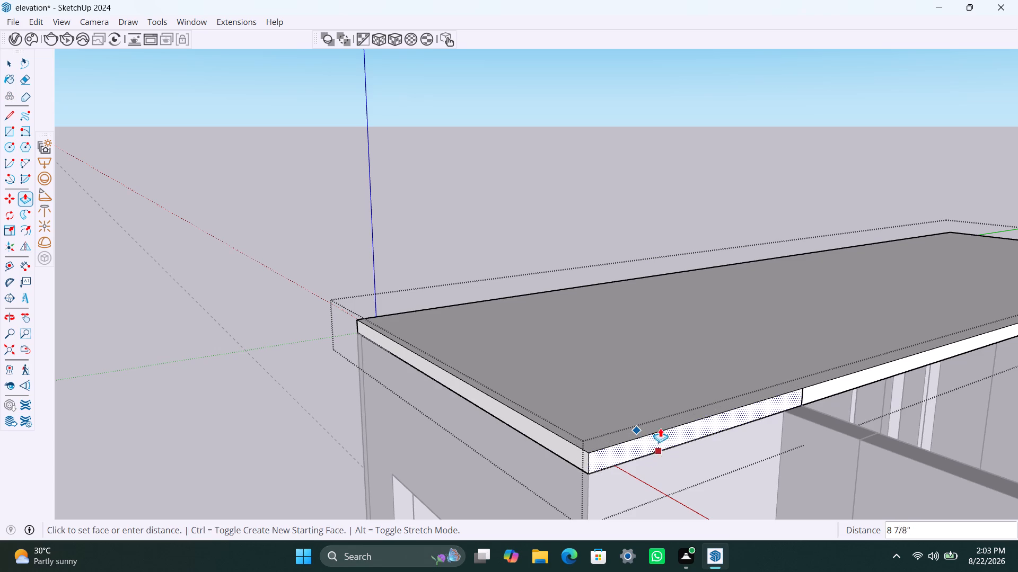
{"action": "scroll", "coordinate": [659, 432], "scroll_direction": "down", "scroll_amount": 15}
{"action": "middle_click_drag", "start_coordinate": [635, 434], "coordinate": [552, 224]}
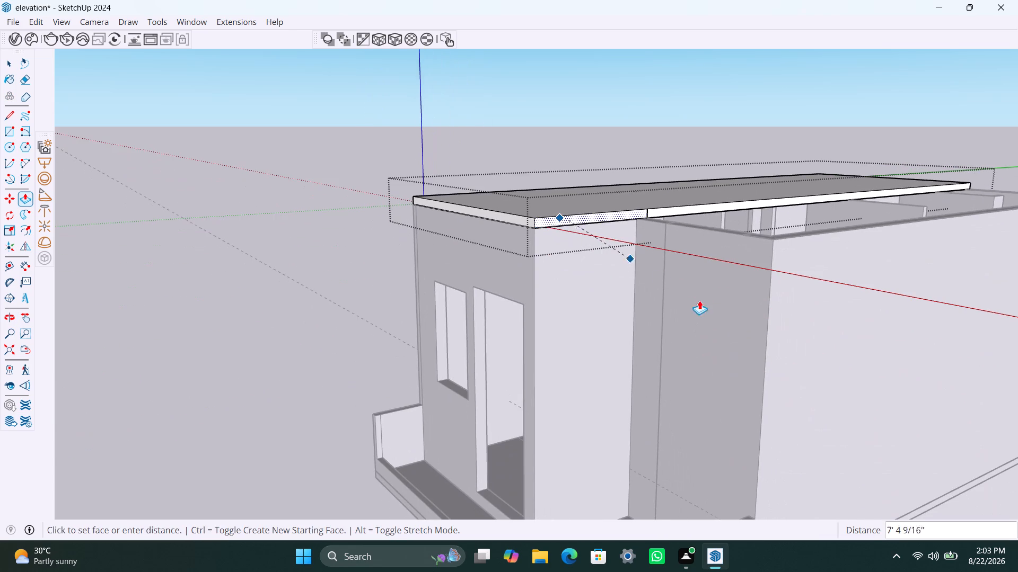
{"action": "left_click", "coordinate": [773, 254]}
Extend the roof slab's long rear side face 9' outward, flush with the already extended front portion.
{"action": "scroll", "coordinate": [812, 240], "scroll_direction": "down", "scroll_amount": 7}
{"action": "middle_click_drag", "start_coordinate": [866, 184], "coordinate": [449, 181]}
{"action": "scroll", "coordinate": [466, 229], "scroll_direction": "up", "scroll_amount": 4}
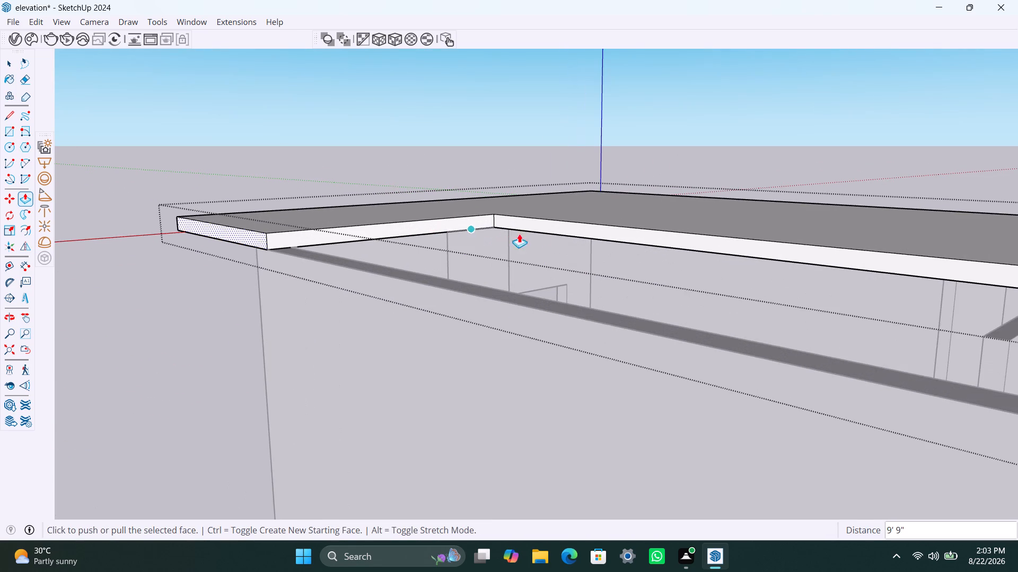
{"action": "key", "text": "space"}
{"action": "left_click", "coordinate": [550, 226]}
{"action": "key", "text": "p"}
{"action": "left_click", "coordinate": [556, 227]}
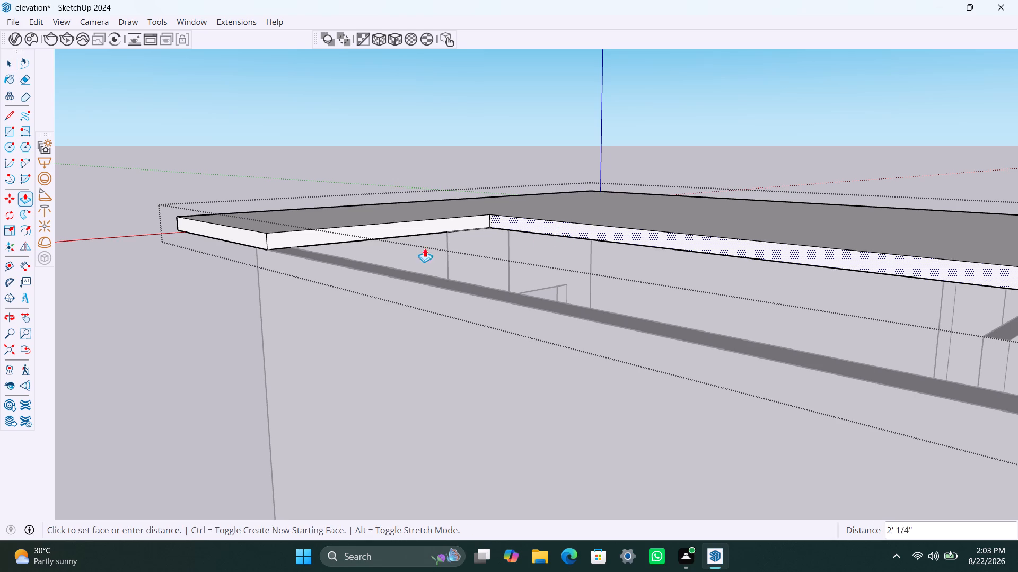
{"action": "left_click", "coordinate": [216, 225]}
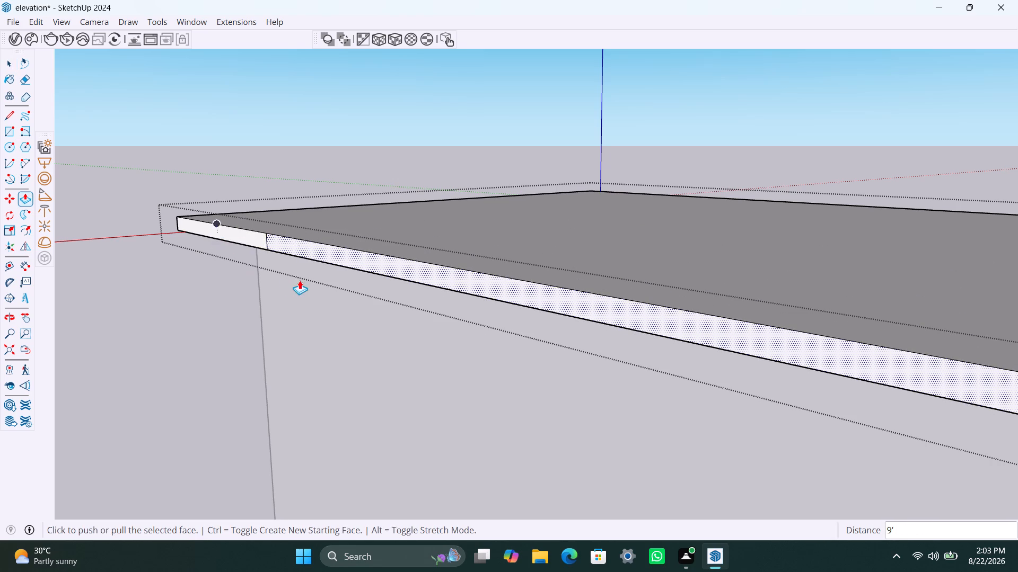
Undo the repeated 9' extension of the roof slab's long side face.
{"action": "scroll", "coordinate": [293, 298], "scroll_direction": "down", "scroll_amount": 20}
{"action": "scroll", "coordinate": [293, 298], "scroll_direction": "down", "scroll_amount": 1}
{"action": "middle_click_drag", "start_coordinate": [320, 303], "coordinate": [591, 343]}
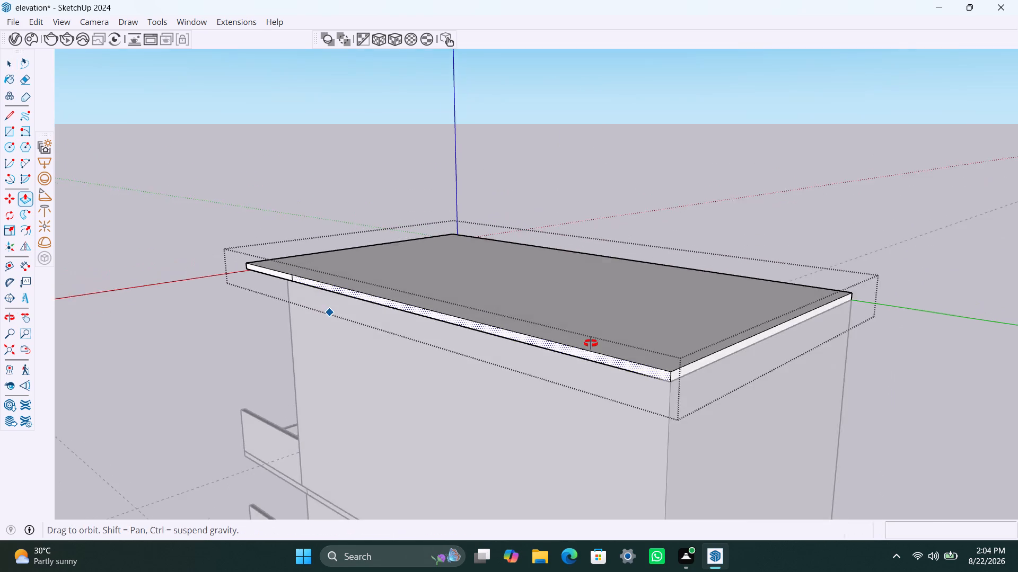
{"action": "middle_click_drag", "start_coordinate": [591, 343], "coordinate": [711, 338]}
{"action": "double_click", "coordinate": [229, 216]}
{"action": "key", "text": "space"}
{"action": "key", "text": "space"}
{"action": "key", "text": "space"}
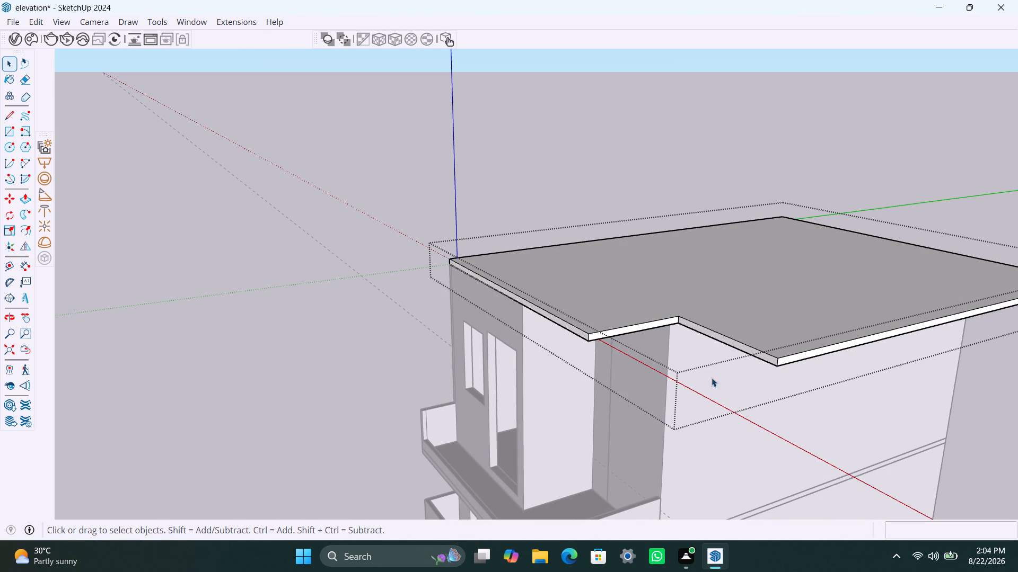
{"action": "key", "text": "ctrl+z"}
Delete the leftover seam edge between the roof slab's two flush side faces and leave the roof group.
{"action": "scroll", "coordinate": [709, 323], "scroll_direction": "up", "scroll_amount": 2}
{"action": "key", "text": "space"}
{"action": "scroll", "coordinate": [657, 325], "scroll_direction": "up", "scroll_amount": 10}
{"action": "key", "text": "space"}
{"action": "left_click", "coordinate": [684, 307]}
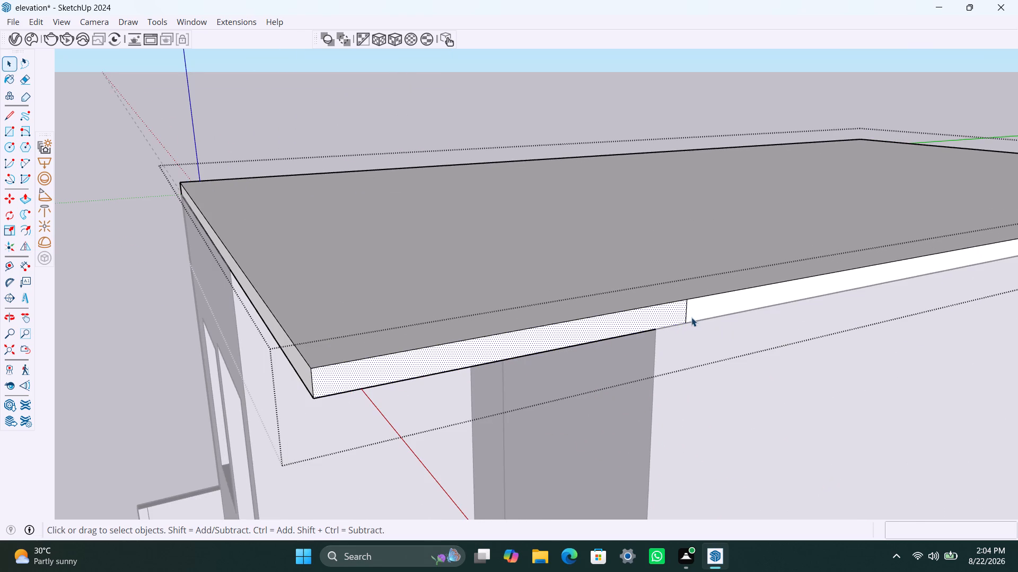
{"action": "left_click", "coordinate": [686, 314]}
{"action": "key", "text": "Delete"}
{"action": "scroll", "coordinate": [535, 195], "scroll_direction": "down", "scroll_amount": 15}
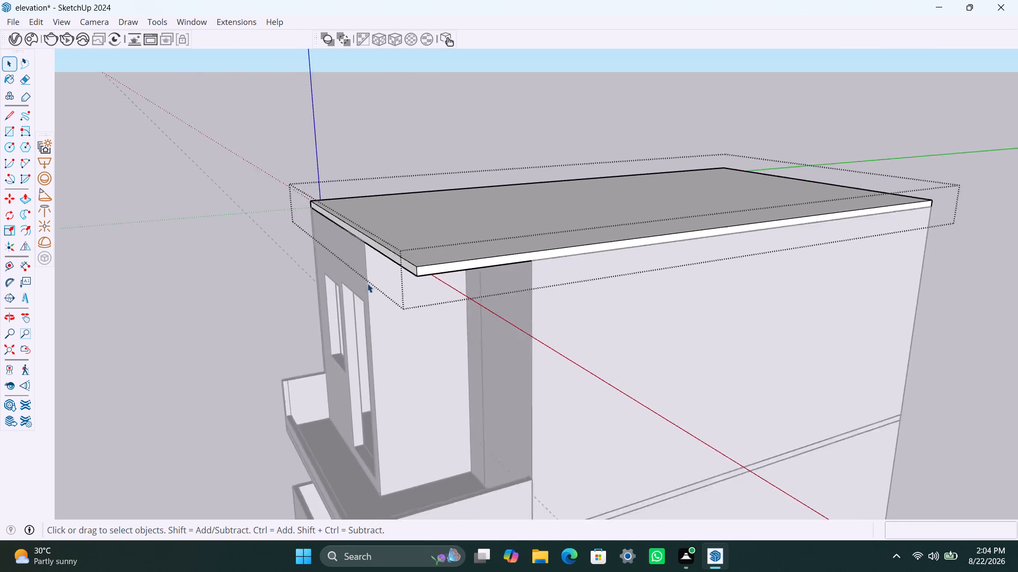
{"action": "middle_click_drag", "start_coordinate": [375, 297], "coordinate": [611, 345]}
{"action": "scroll", "coordinate": [581, 255], "scroll_direction": "down", "scroll_amount": 5}
{"action": "middle_click_drag", "start_coordinate": [650, 191], "coordinate": [724, 142]}
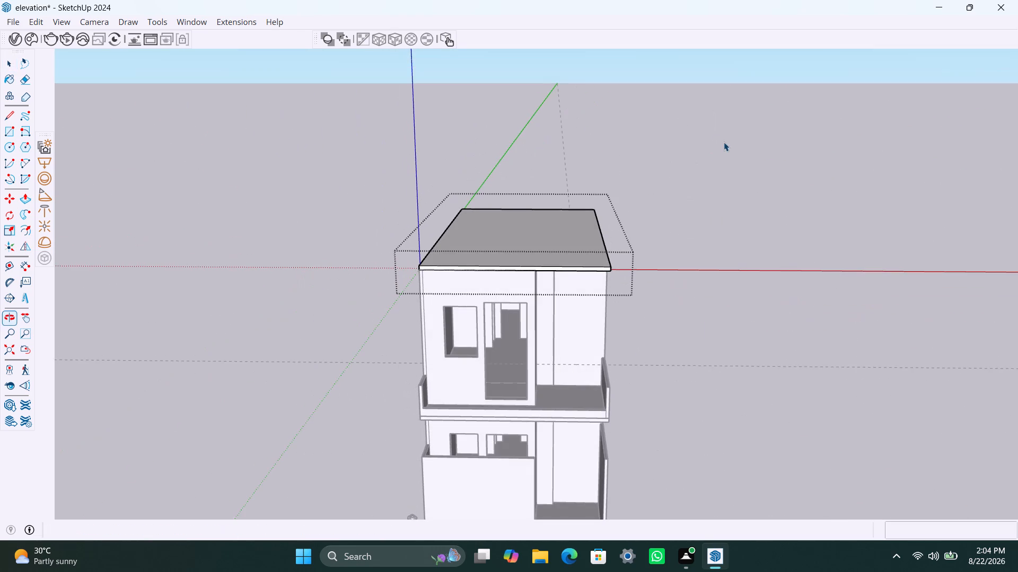
{"action": "scroll", "coordinate": [664, 247], "scroll_direction": "up", "scroll_amount": 2}
{"action": "triple_click", "coordinate": [667, 247]}
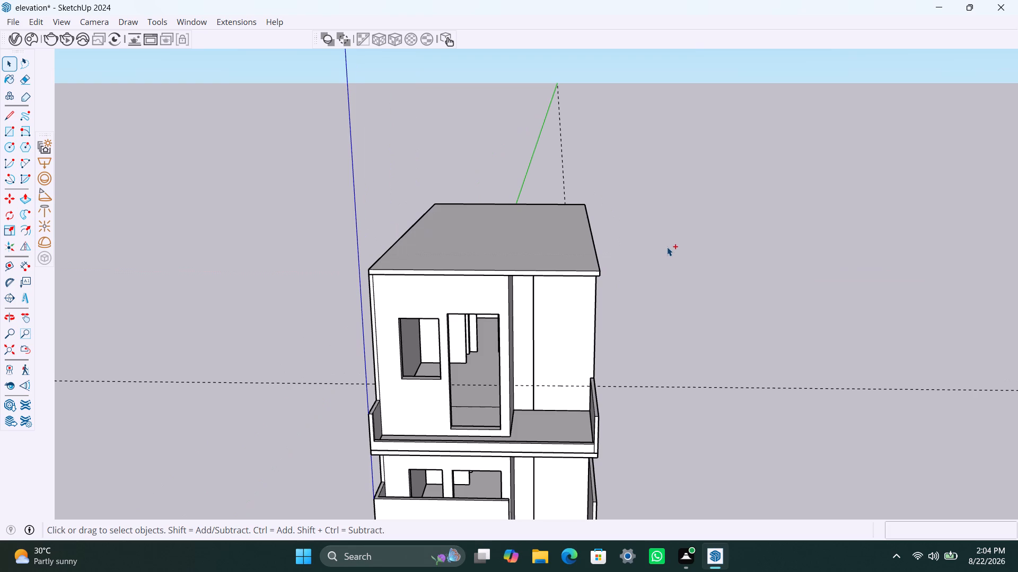
Save the elevation model with the new roof slab.
{"action": "key", "text": "ctrl+s"}
{"action": "key", "text": "space"}
{"action": "scroll", "coordinate": [650, 262], "scroll_direction": "down", "scroll_amount": 10}
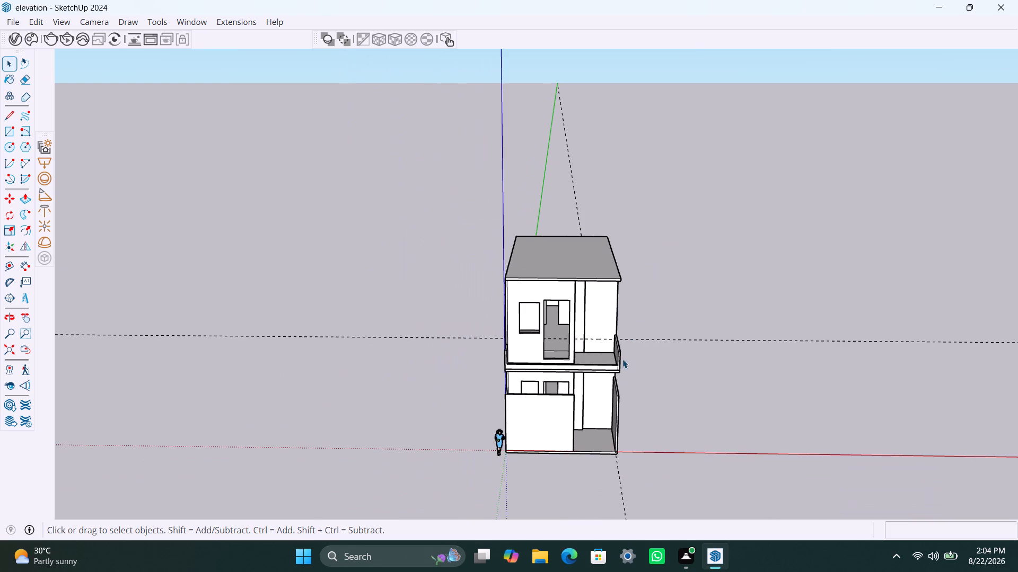
Save the elevation model.
{"action": "middle_click_drag", "start_coordinate": [622, 359], "coordinate": [632, 270]}
{"action": "scroll", "coordinate": [644, 265], "scroll_direction": "up", "scroll_amount": 2}
{"action": "middle_click_drag", "start_coordinate": [658, 272], "coordinate": [601, 279]}
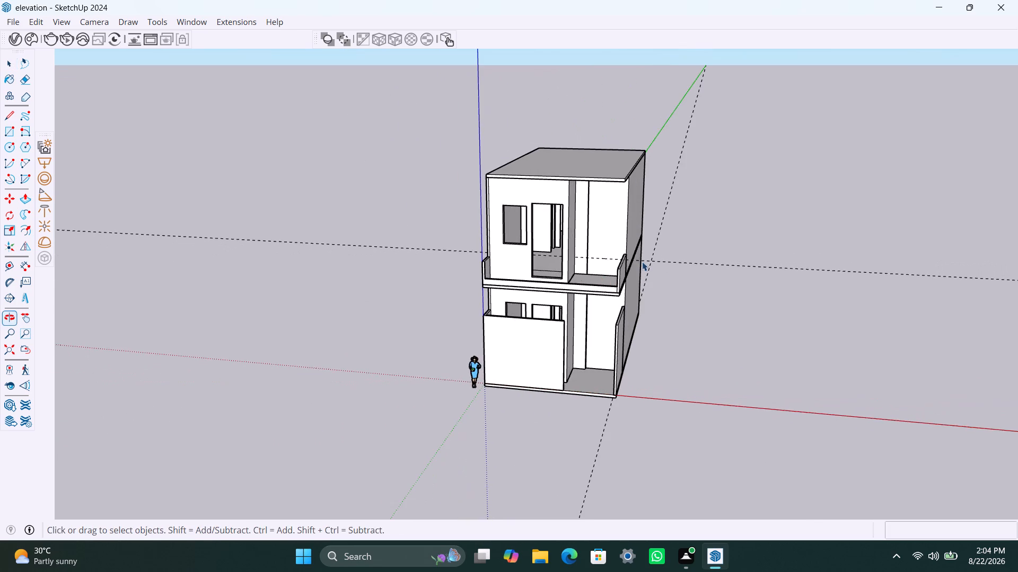
{"action": "scroll", "coordinate": [637, 263], "scroll_direction": "down", "scroll_amount": 3}
{"action": "middle_click_drag", "start_coordinate": [655, 265], "coordinate": [684, 270]}
{"action": "key", "text": "ctrl+s"}
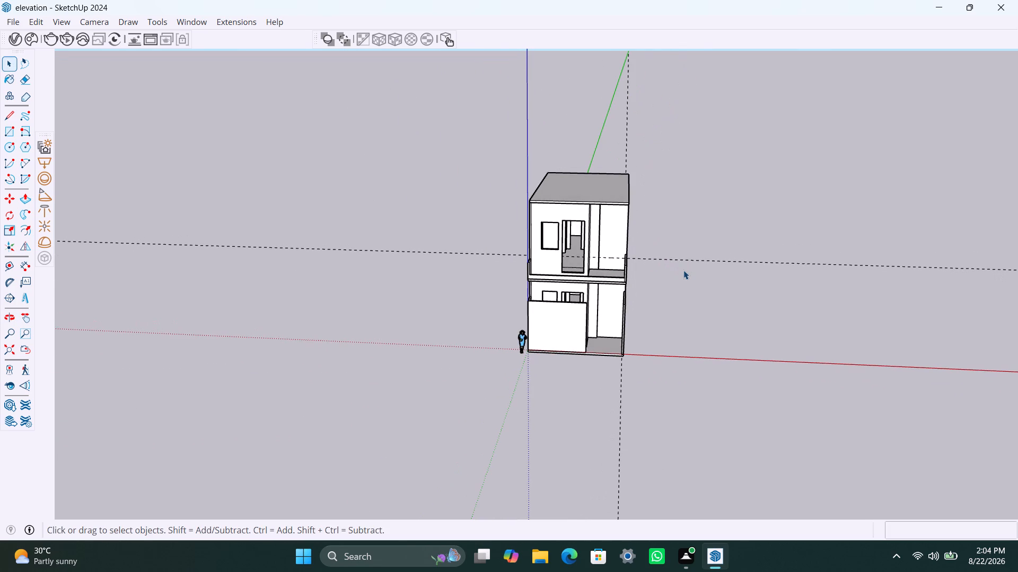
Delete all construction guides from the model.
{"action": "left_click", "coordinate": [40, 22]}
{"action": "left_click", "coordinate": [101, 162]}
{"action": "left_click", "coordinate": [723, 309]}
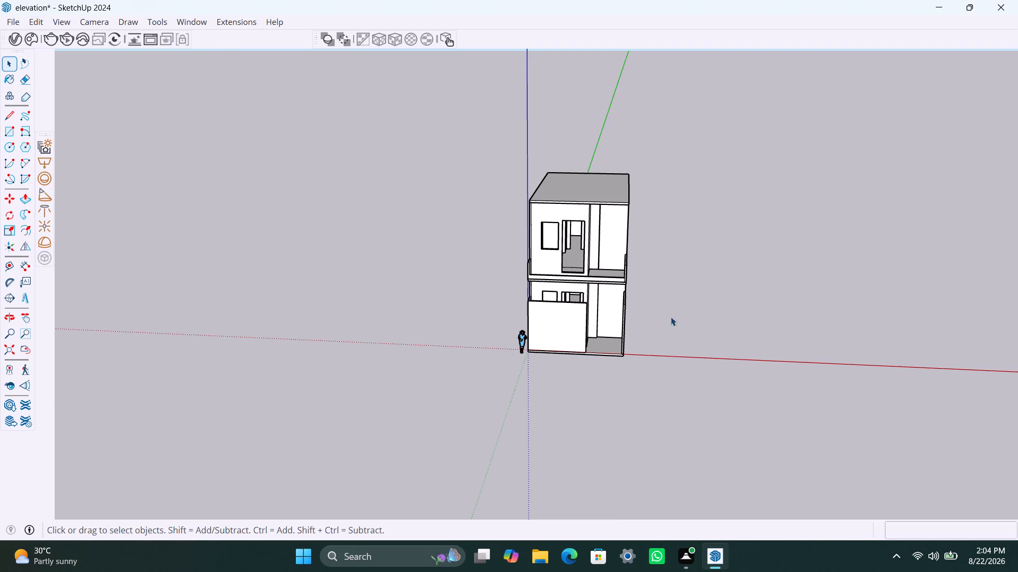
Push the top face of the ground-floor porch's side wall beside the open entrance downward to lower the wall.
{"action": "scroll", "coordinate": [648, 309], "scroll_direction": "up", "scroll_amount": 3}
{"action": "middle_click_drag", "start_coordinate": [586, 308], "coordinate": [713, 311]}
{"action": "scroll", "coordinate": [648, 295], "scroll_direction": "up", "scroll_amount": 3}
{"action": "middle_click_drag", "start_coordinate": [624, 324], "coordinate": [433, 328]}
{"action": "scroll", "coordinate": [590, 296], "scroll_direction": "up", "scroll_amount": 6}
{"action": "scroll", "coordinate": [569, 433], "scroll_direction": "down", "scroll_amount": 1}
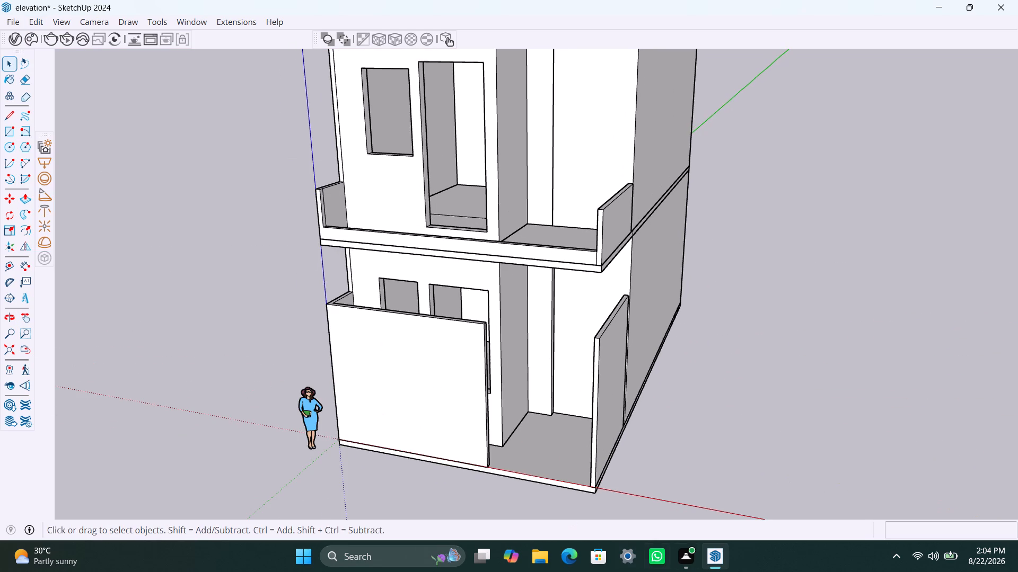
{"action": "right_click_drag", "start_coordinate": [739, 571], "coordinate": [726, 555]}
{"action": "scroll", "coordinate": [581, 363], "scroll_direction": "up", "scroll_amount": 3}
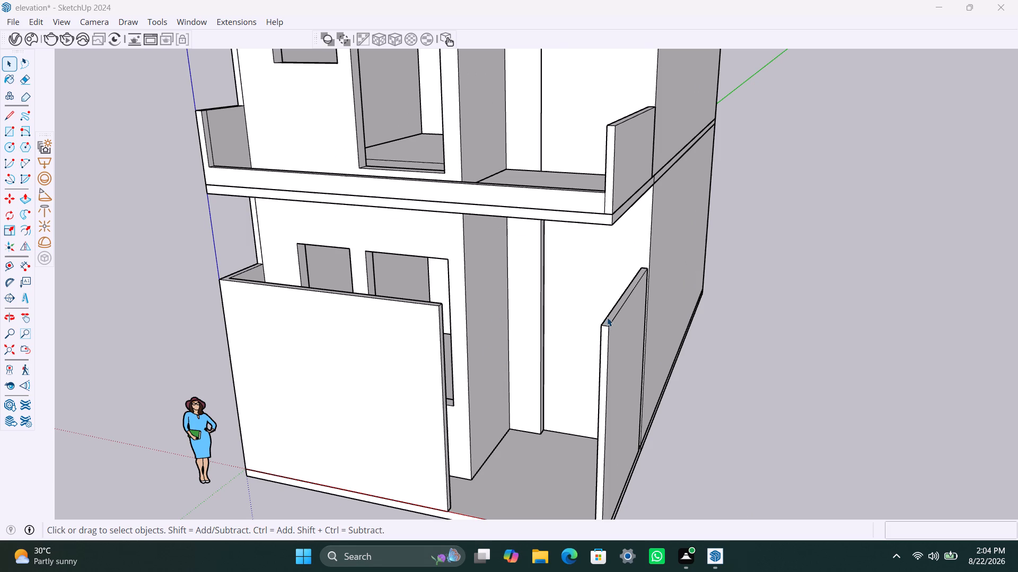
{"action": "left_click", "coordinate": [613, 315]}
{"action": "key", "text": "p"}
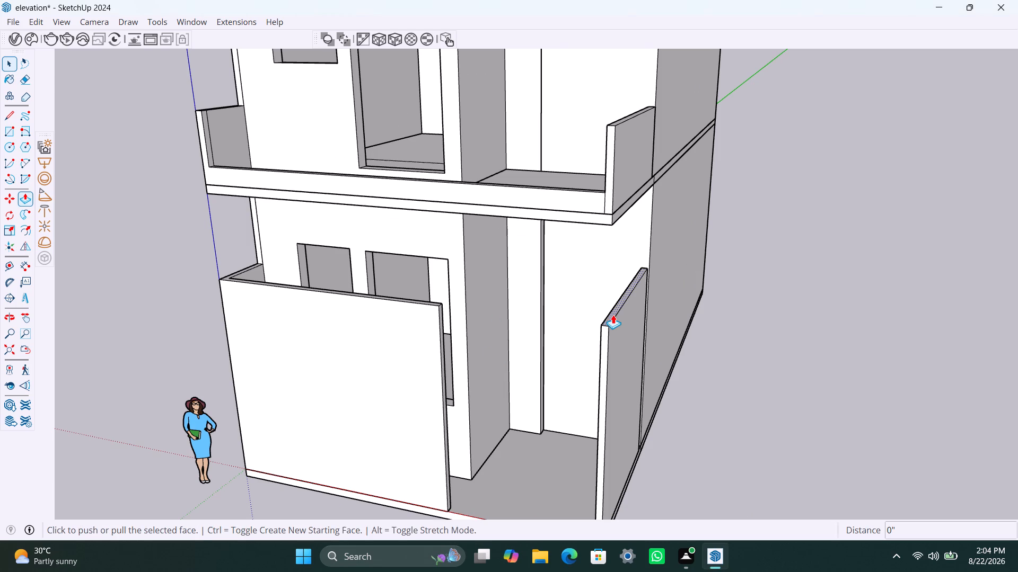
{"action": "left_click", "coordinate": [613, 315]}
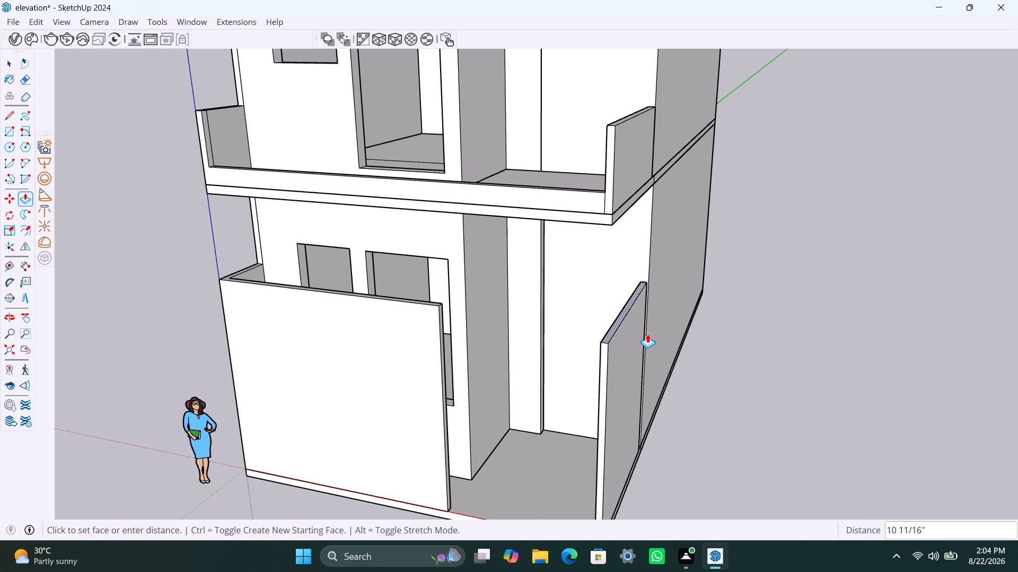
{"action": "left_click", "coordinate": [646, 355]}
{"action": "key", "text": "space"}
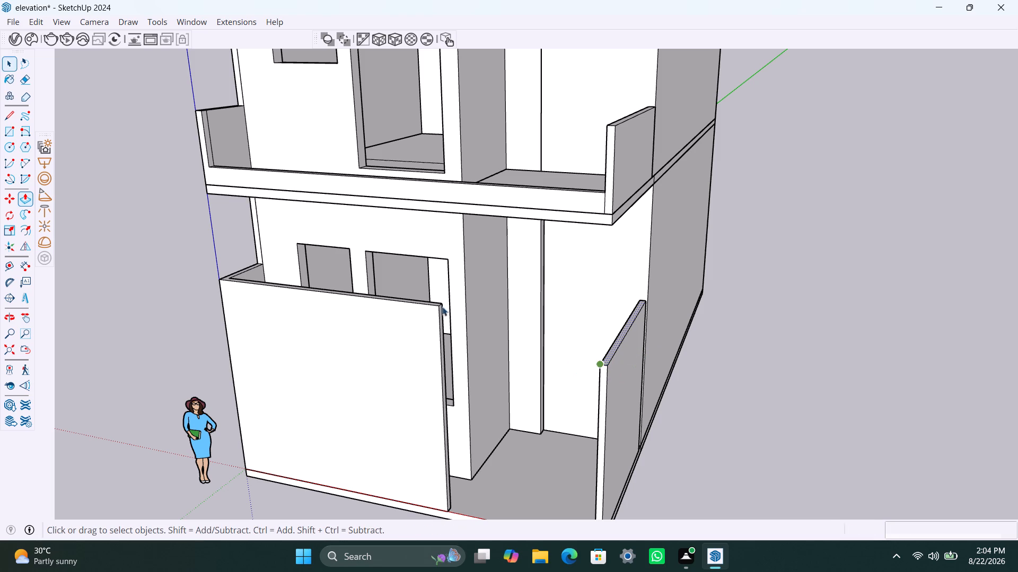
Lower the top face of the L-shaped ground-floor front wall to the height of the opposite porch side wall.
{"action": "left_click", "coordinate": [407, 300]}
{"action": "middle_click_drag", "start_coordinate": [394, 314], "coordinate": [399, 427]}
{"action": "scroll", "coordinate": [320, 267], "scroll_direction": "up", "scroll_amount": 3}
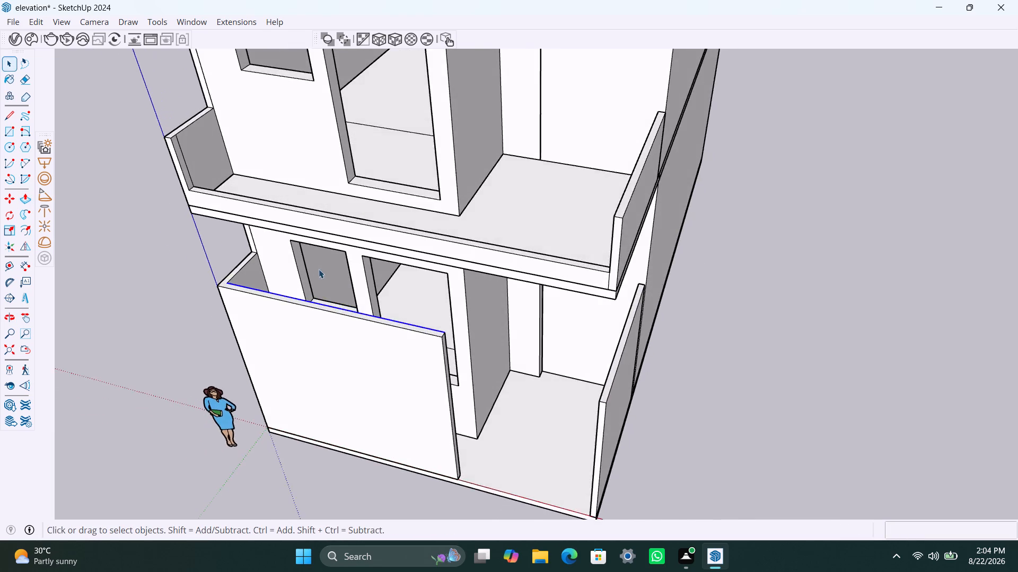
{"action": "left_click", "coordinate": [327, 328]}
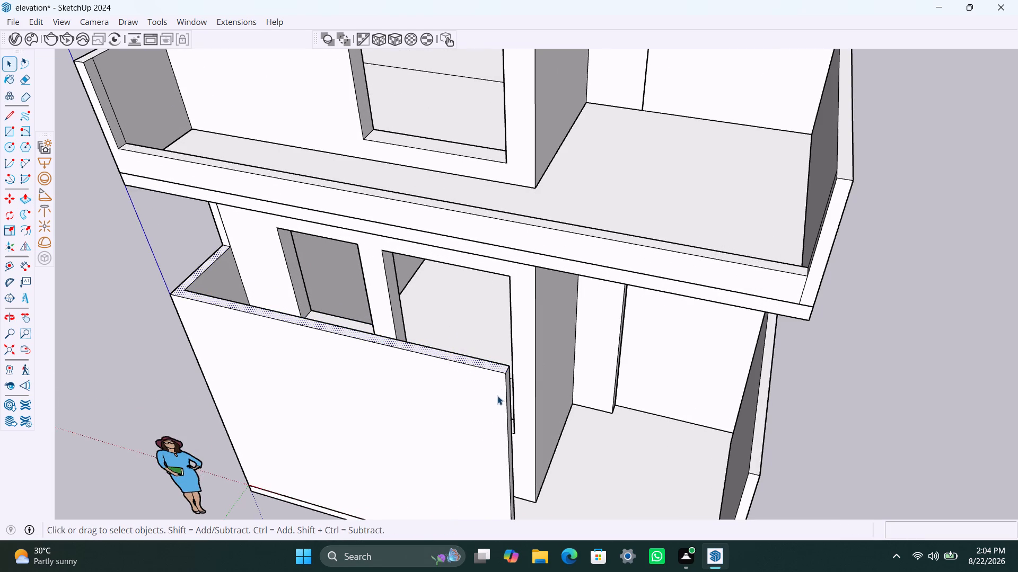
{"action": "key", "text": "p"}
{"action": "left_click", "coordinate": [490, 361]}
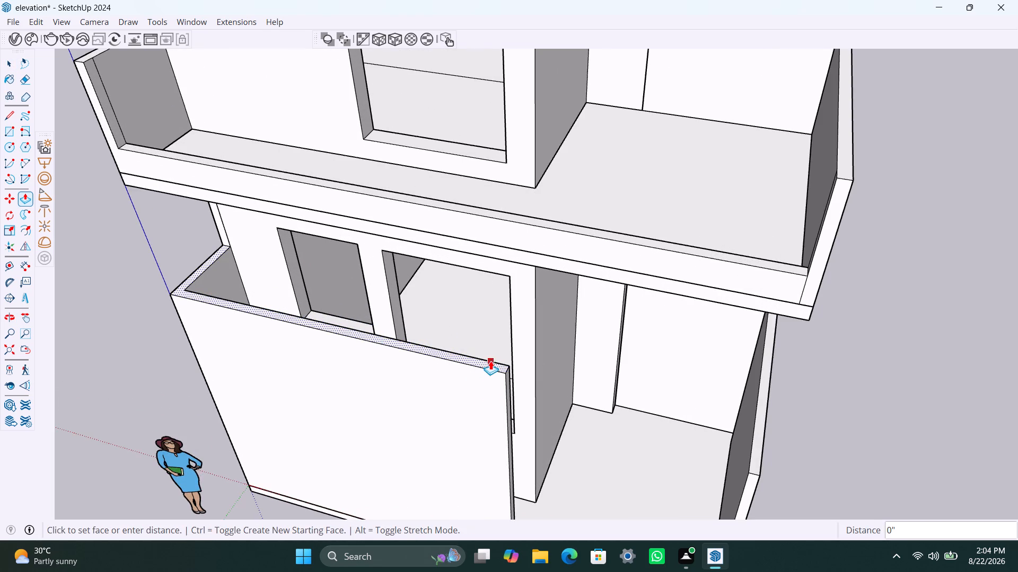
{"action": "left_click", "coordinate": [759, 398]}
{"action": "key", "text": "space"}
{"action": "left_click", "coordinate": [813, 387]}
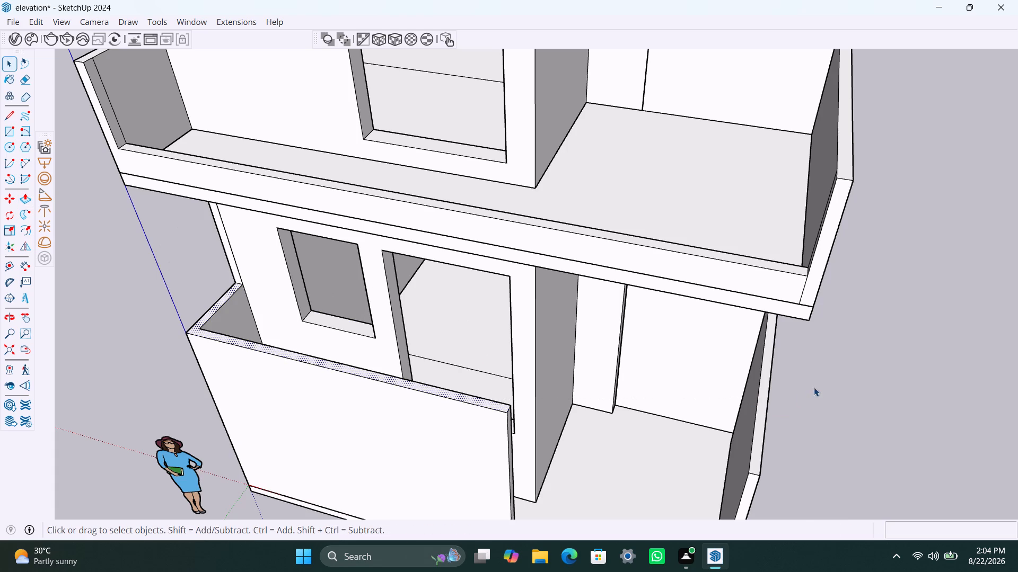
Save the elevation model with the lowered ground-floor porch walls.
{"action": "scroll", "coordinate": [595, 380], "scroll_direction": "down", "scroll_amount": 5}
{"action": "middle_click_drag", "start_coordinate": [547, 421], "coordinate": [671, 256]}
{"action": "scroll", "coordinate": [582, 311], "scroll_direction": "down", "scroll_amount": 6}
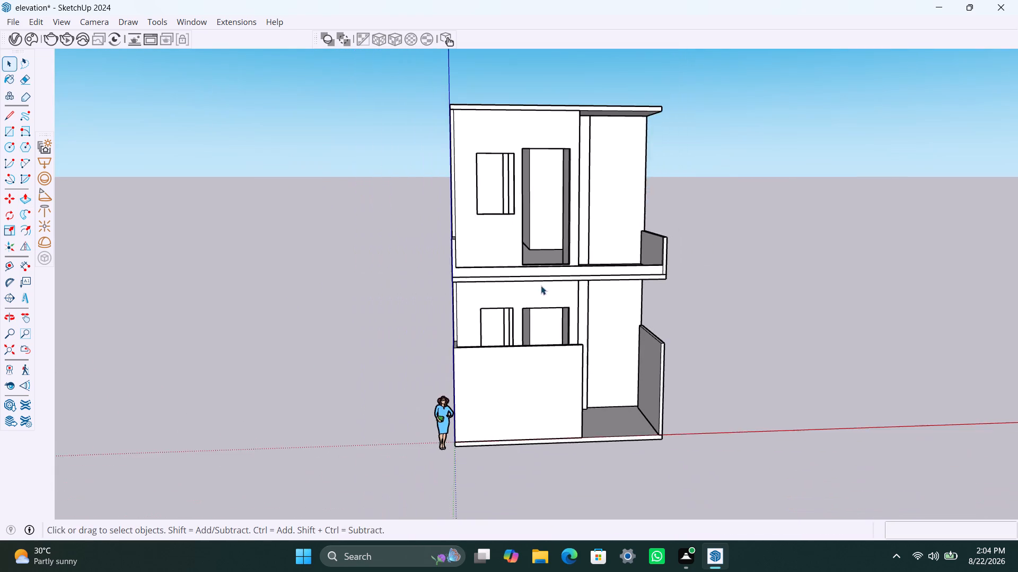
{"action": "middle_click_drag", "start_coordinate": [540, 285], "coordinate": [493, 289]}
{"action": "key", "text": "ctrl+s"}
{"action": "key", "text": "space"}
{"action": "double_click", "coordinate": [714, 251]}
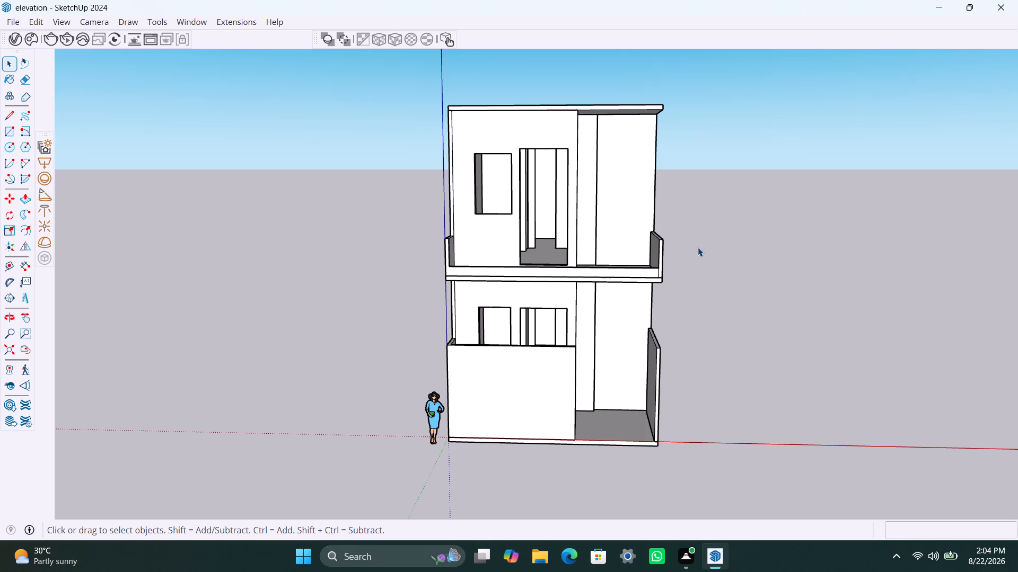
{"action": "key", "text": "ctrl+s"}
Open the roof slab group, extend its front face outward to the balcony's front parapet, and leave the group.
{"action": "middle_click_drag", "start_coordinate": [459, 148], "coordinate": [504, 449]}
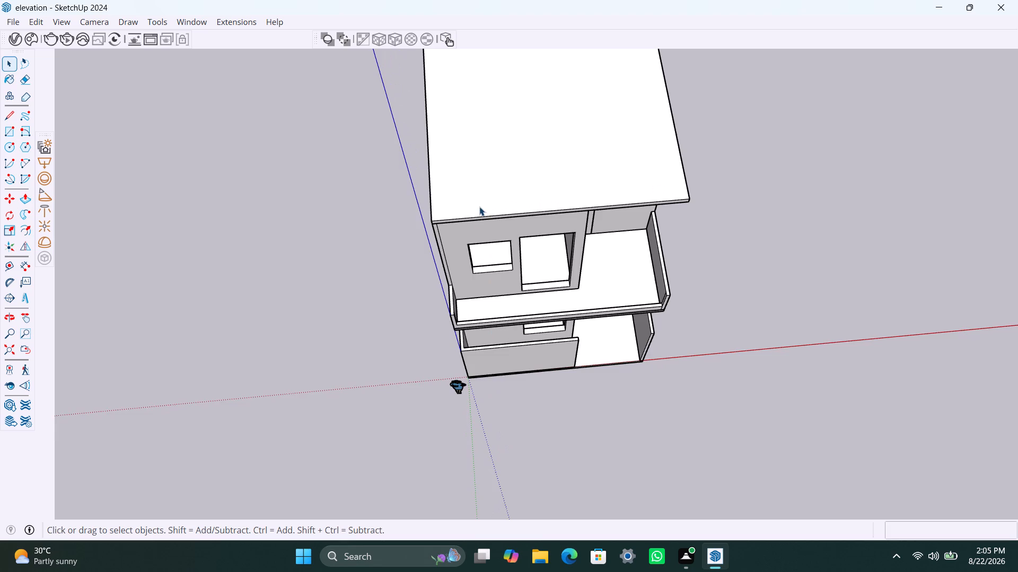
{"action": "scroll", "coordinate": [474, 233], "scroll_direction": "up", "scroll_amount": 3}
{"action": "middle_click_drag", "start_coordinate": [464, 281], "coordinate": [488, 308]}
{"action": "scroll", "coordinate": [452, 248], "scroll_direction": "up", "scroll_amount": 6}
{"action": "middle_click_drag", "start_coordinate": [447, 254], "coordinate": [344, 248]}
{"action": "scroll", "coordinate": [415, 221], "scroll_direction": "up", "scroll_amount": 3}
{"action": "left_click", "coordinate": [422, 209]}
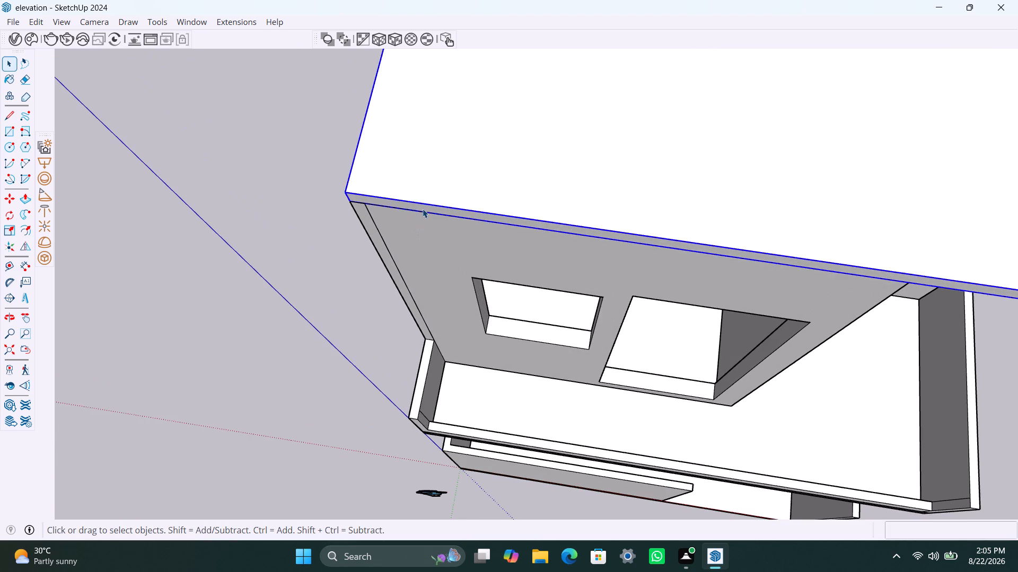
{"action": "triple_click", "coordinate": [423, 208]}
{"action": "left_click", "coordinate": [424, 208]}
{"action": "left_click", "coordinate": [435, 209]}
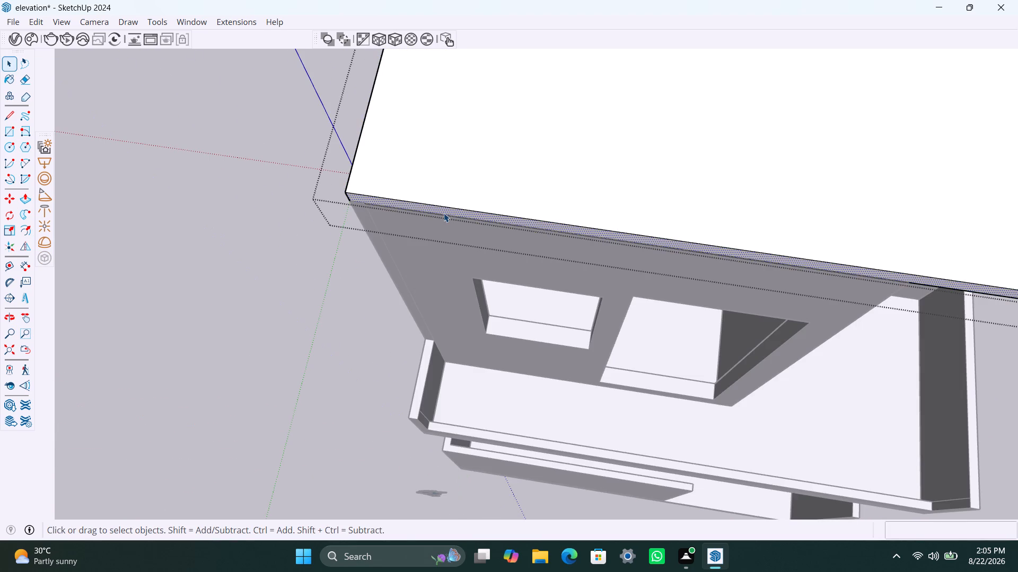
{"action": "key", "text": "p"}
{"action": "left_click", "coordinate": [443, 209]}
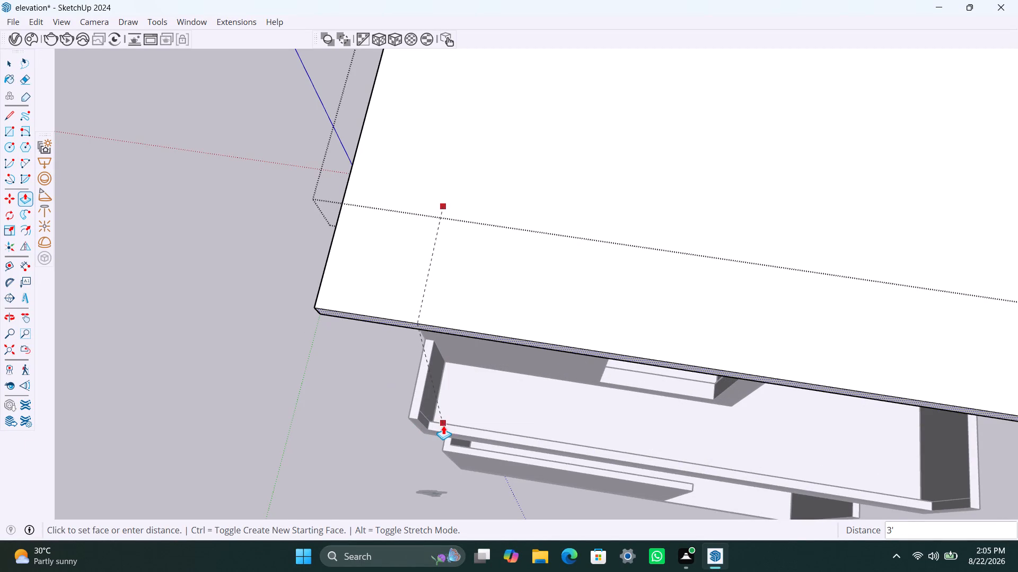
{"action": "left_click", "coordinate": [453, 431]}
{"action": "key", "text": "space"}
{"action": "left_click", "coordinate": [267, 335]}
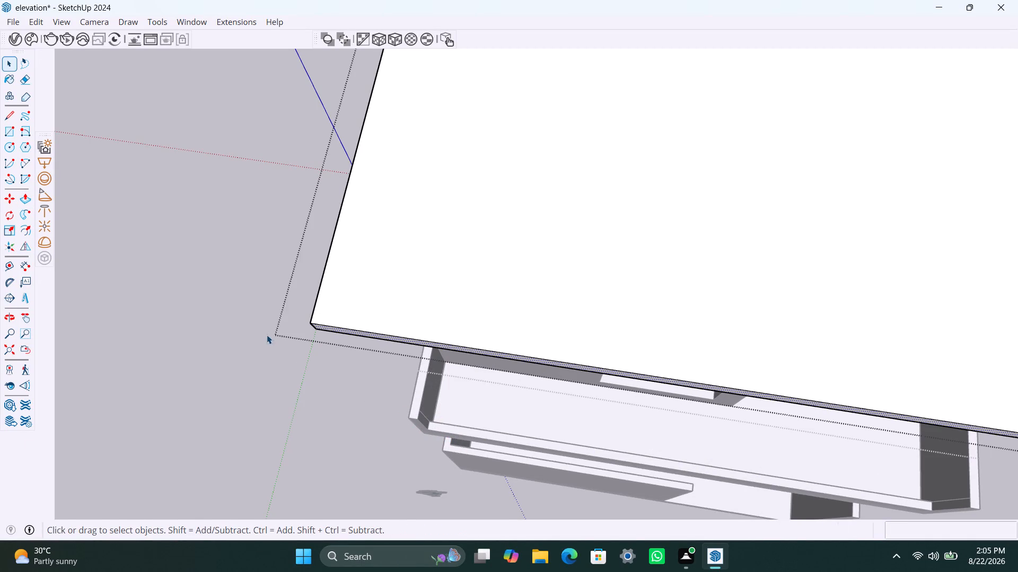
Save the elevation model with the extended roof slab.
{"action": "scroll", "coordinate": [336, 227], "scroll_direction": "down", "scroll_amount": 5}
{"action": "middle_click_drag", "start_coordinate": [442, 211], "coordinate": [453, 211]}
{"action": "key", "text": "ctrl+s"}
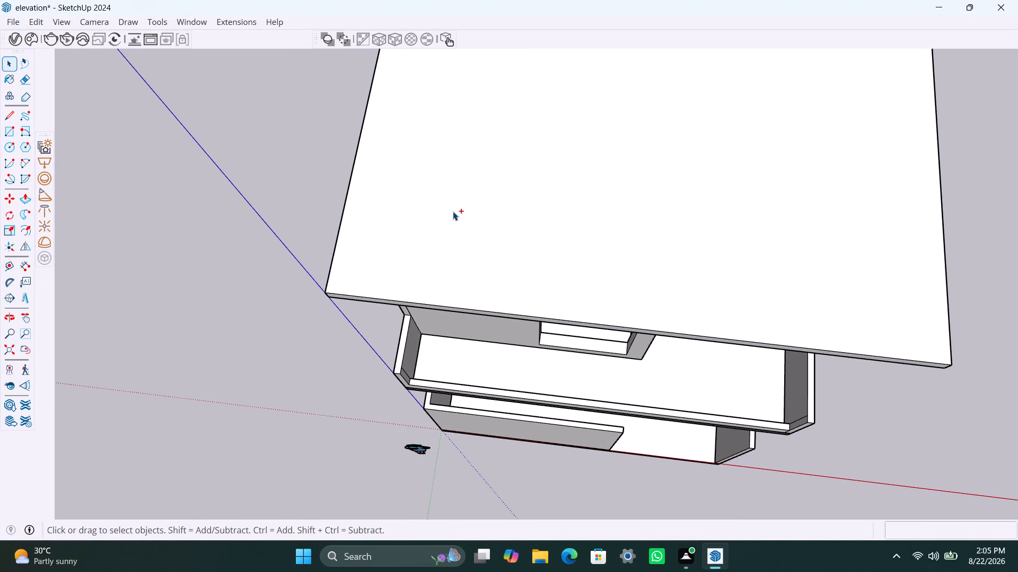
{"action": "key", "text": "space"}
{"action": "key", "text": "space"}
{"action": "key", "text": "space"}
{"action": "double_click", "coordinate": [276, 205]}
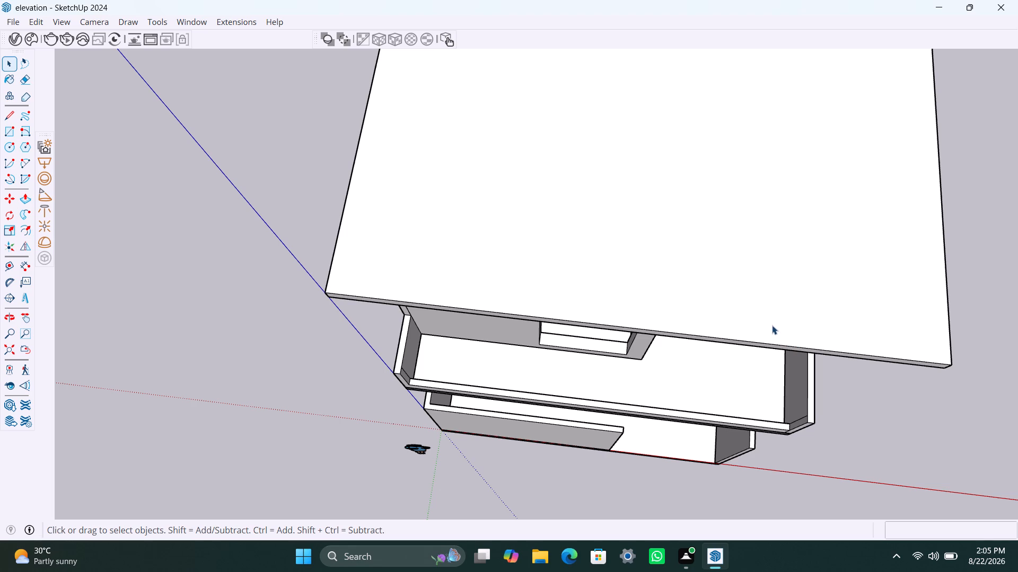
{"action": "key", "text": "ctrl+s"}
{"action": "key", "text": "ctrl+s"}
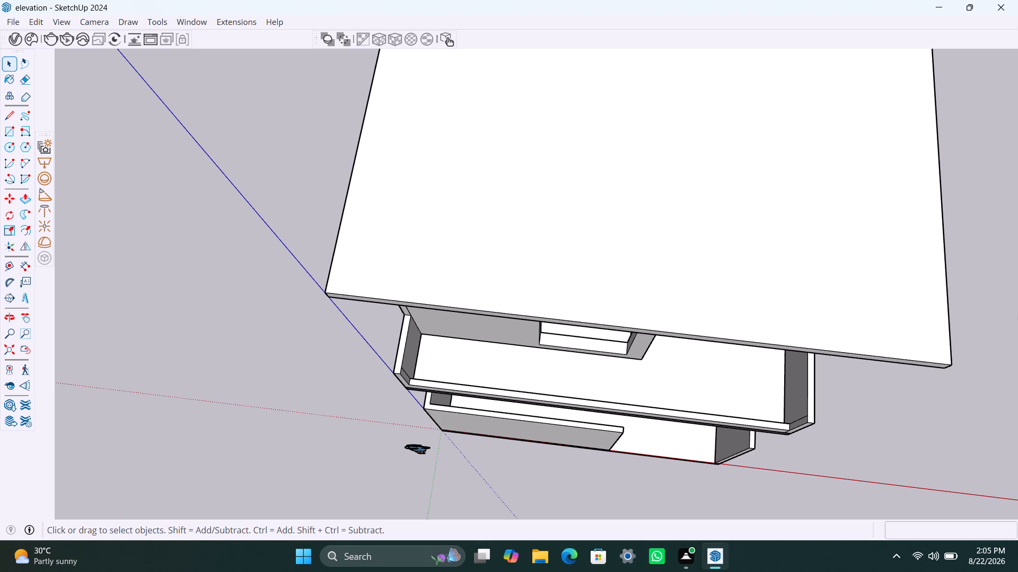